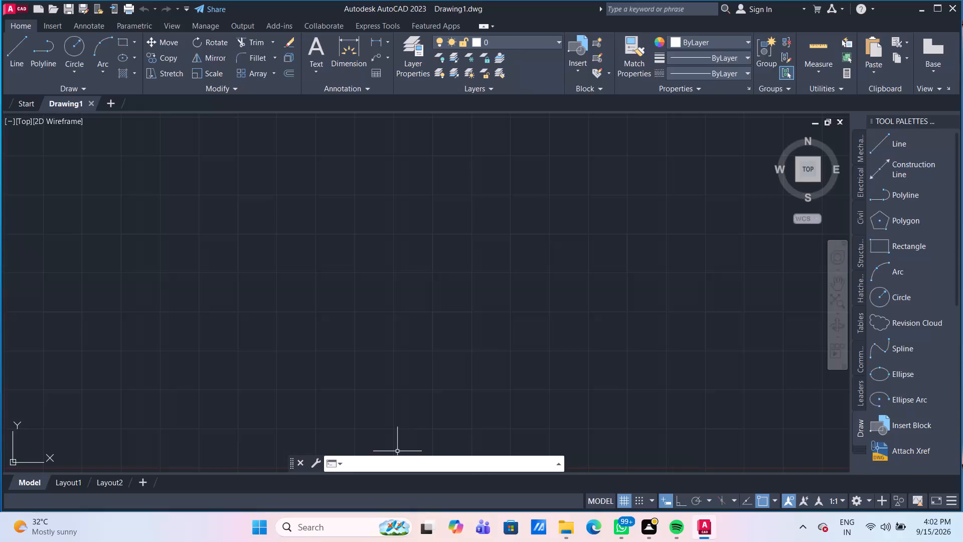
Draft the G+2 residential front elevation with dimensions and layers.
Turn on log file recording with the LOGFILEON command.
text(LOG)
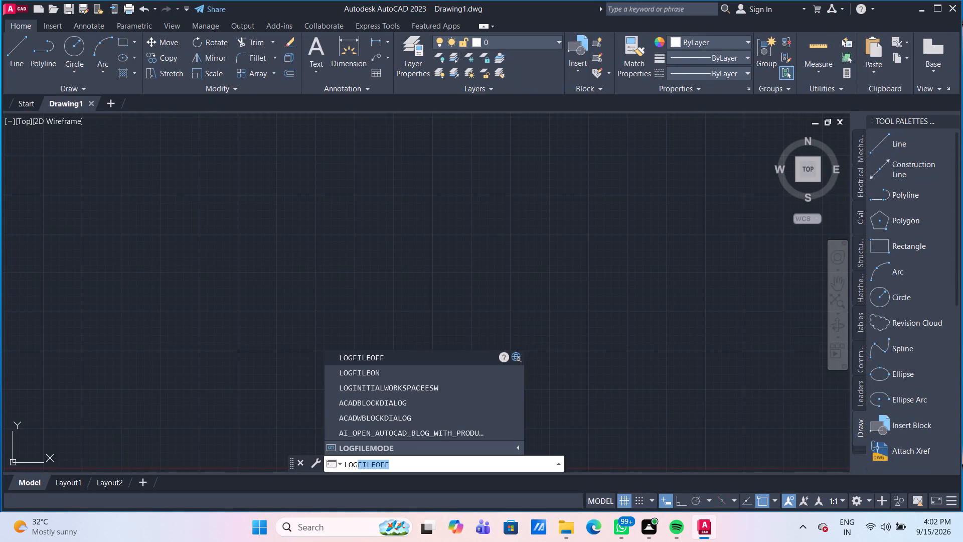
click(420, 376)
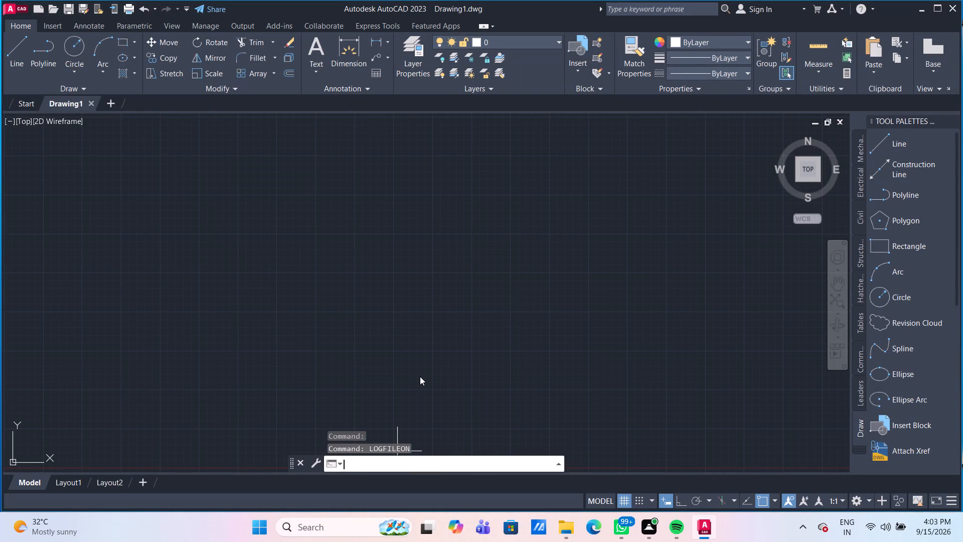
Configure the drawing units to Engineering length type with 0'-0" precision and inches as the insertion scale.
click(404, 465)
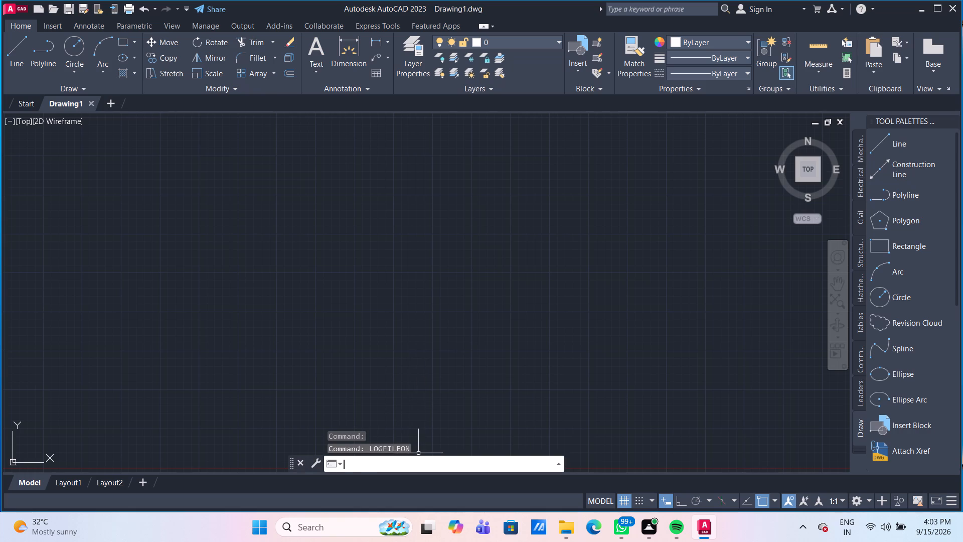
text(UN)
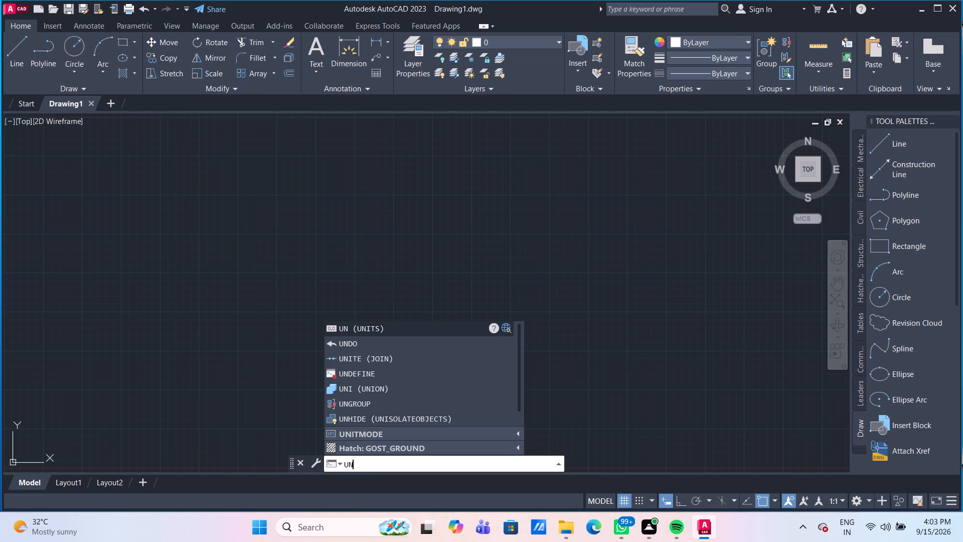
key(Return)
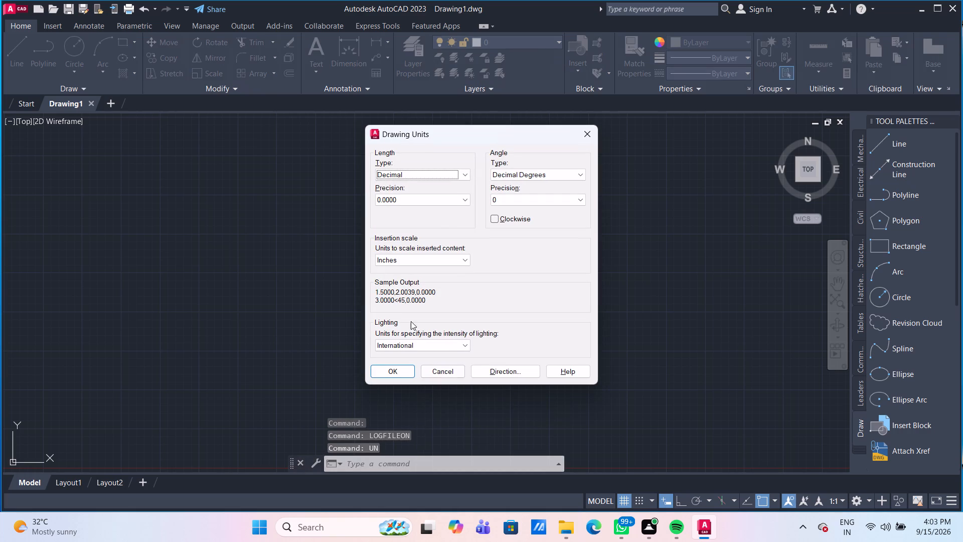
click(438, 177)
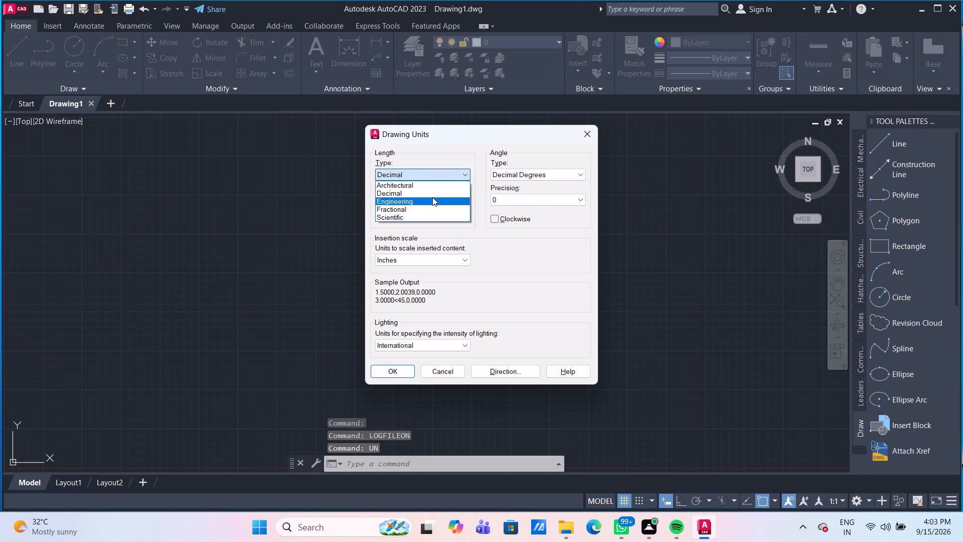
click(432, 197)
click(432, 197)
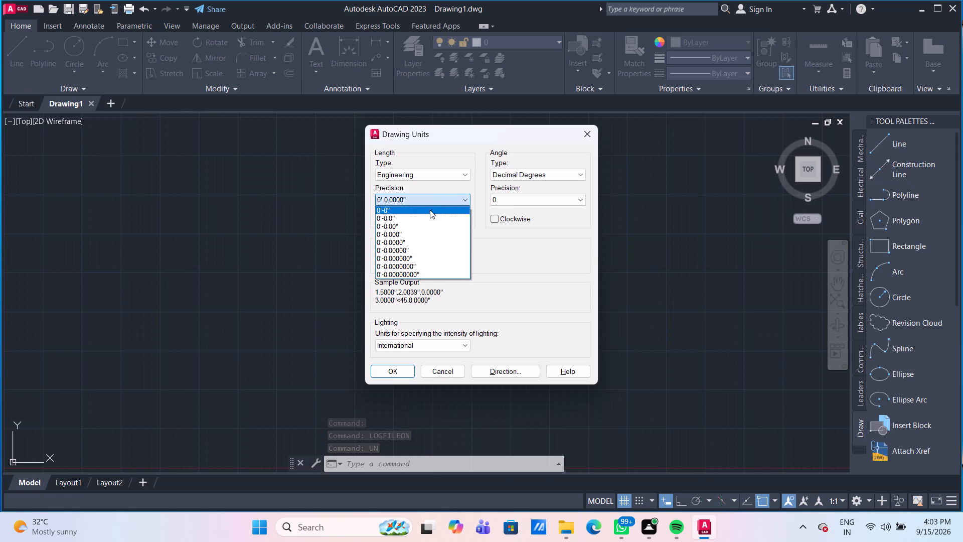
click(430, 210)
click(430, 260)
click(430, 260)
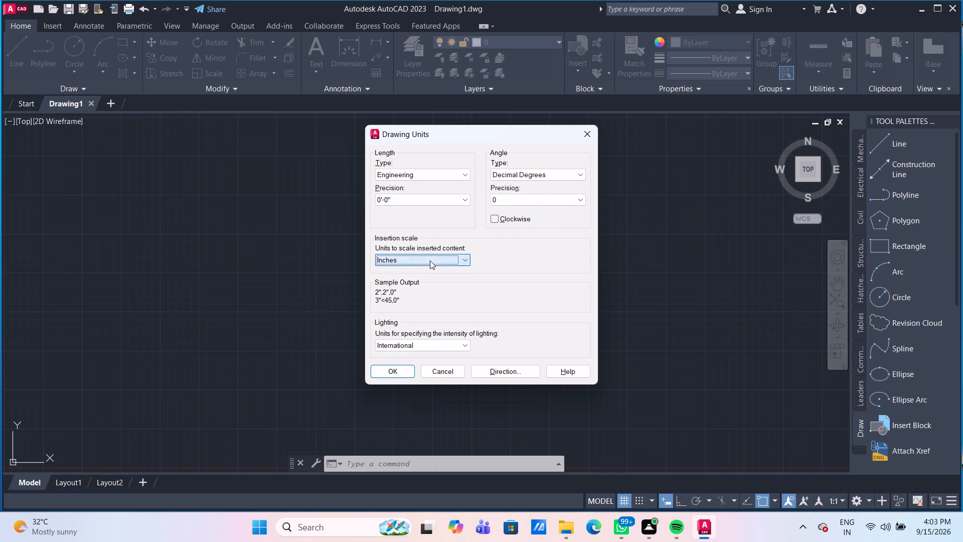
click(409, 374)
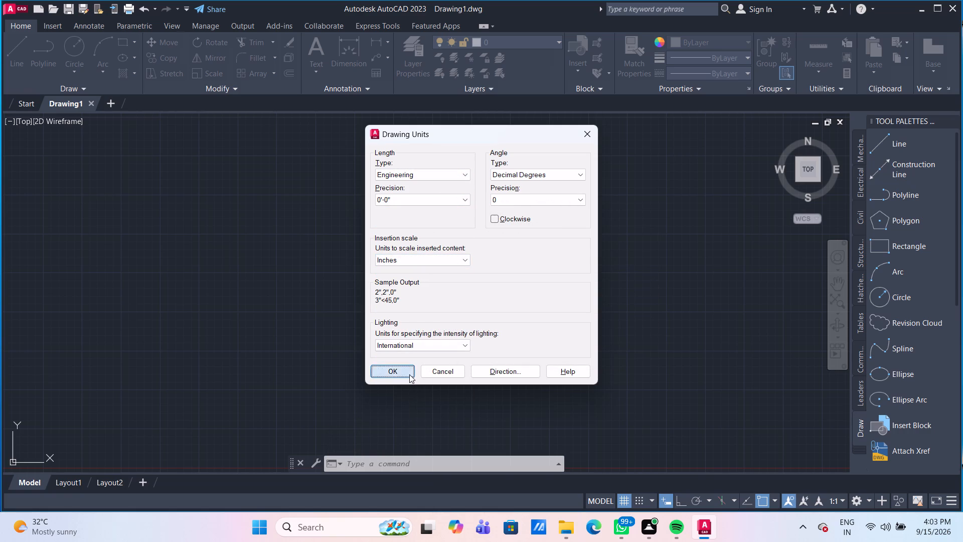
Set the model space limits from lower corner 0,0 to upper corner 50'0",50'0".
text(LIM)
key(Return)
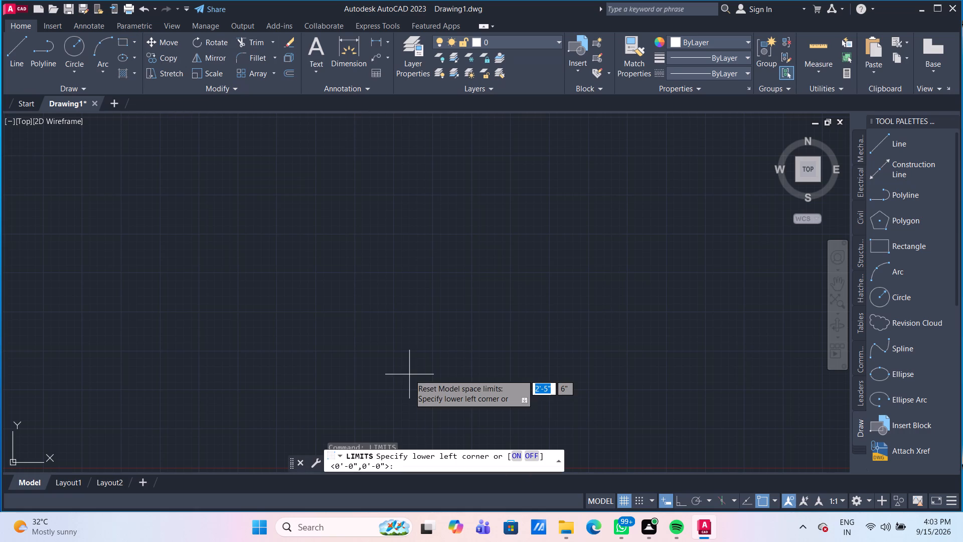
click(438, 464)
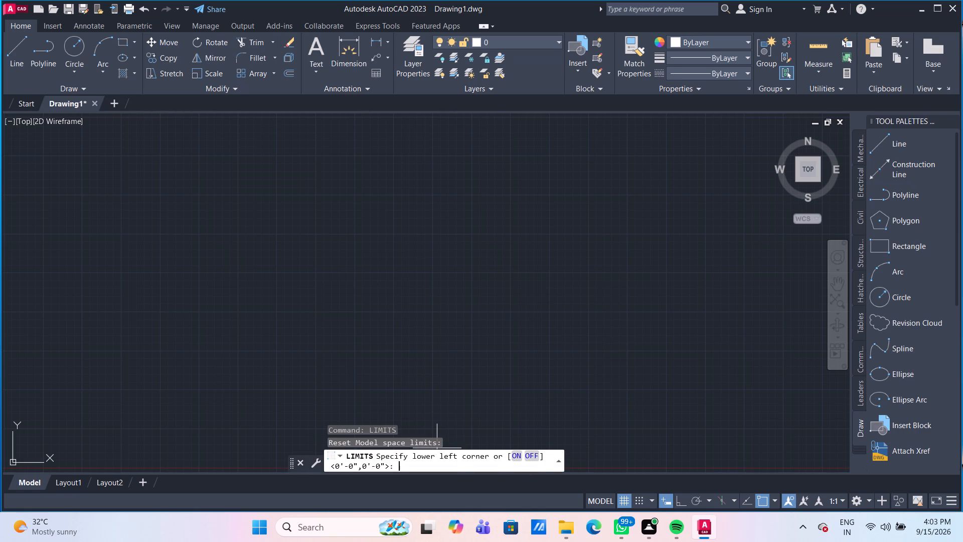
key(0)
text(,0)
key(Return)
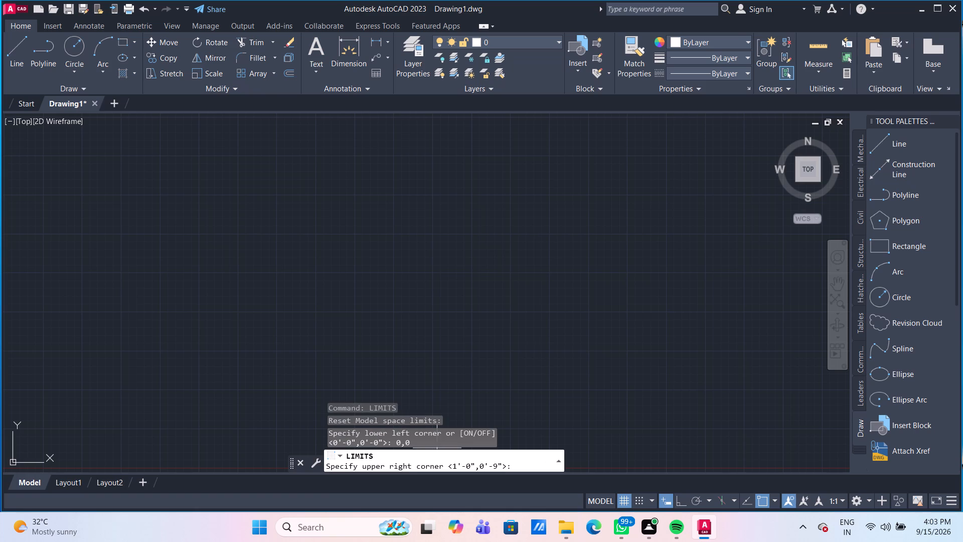
text(50)
key(apostrophe)
key(0)
key(shift+quotedbl)
key(comma)
text(50')
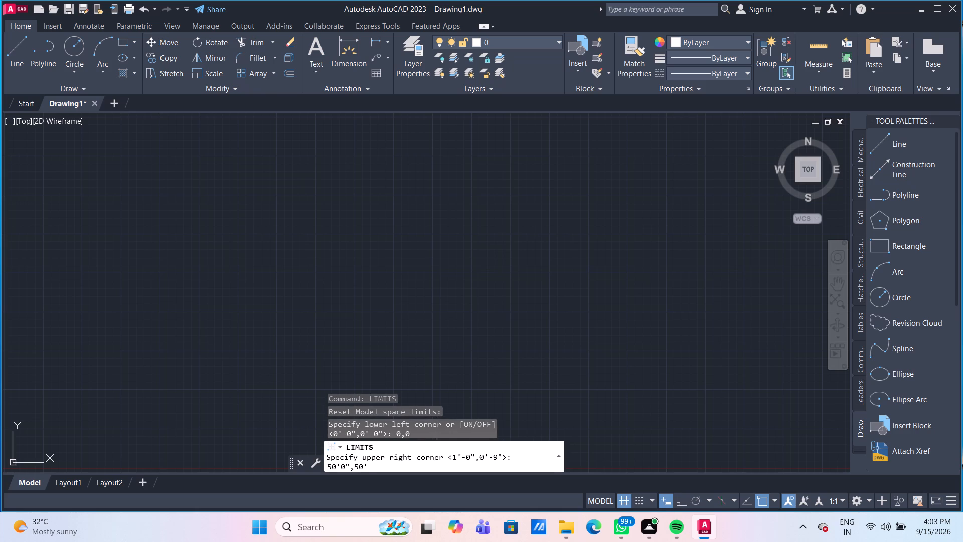
key(0)
key(shift+quotedbl)
key(Return)
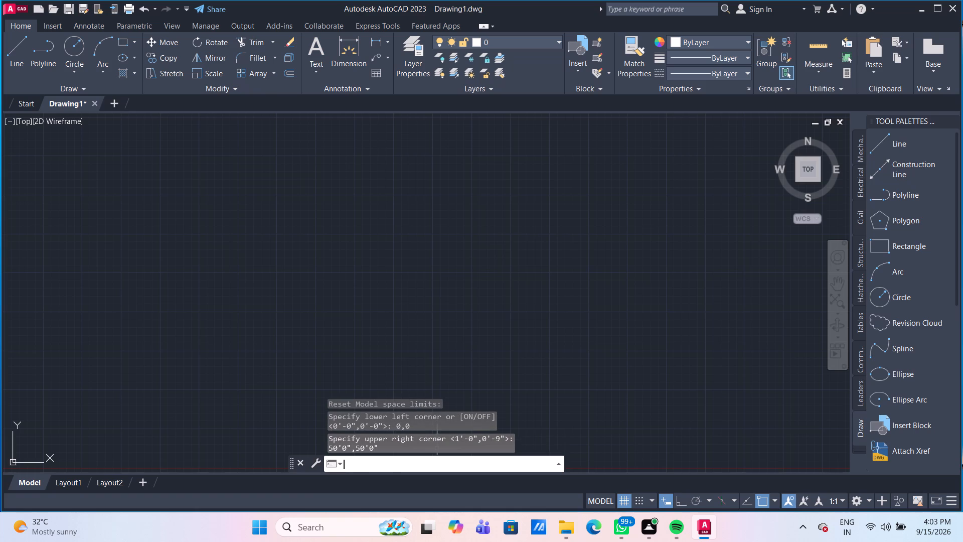
Zoom All to fit the full drawing limits in the view.
key(z)
key(Return)
key(a)
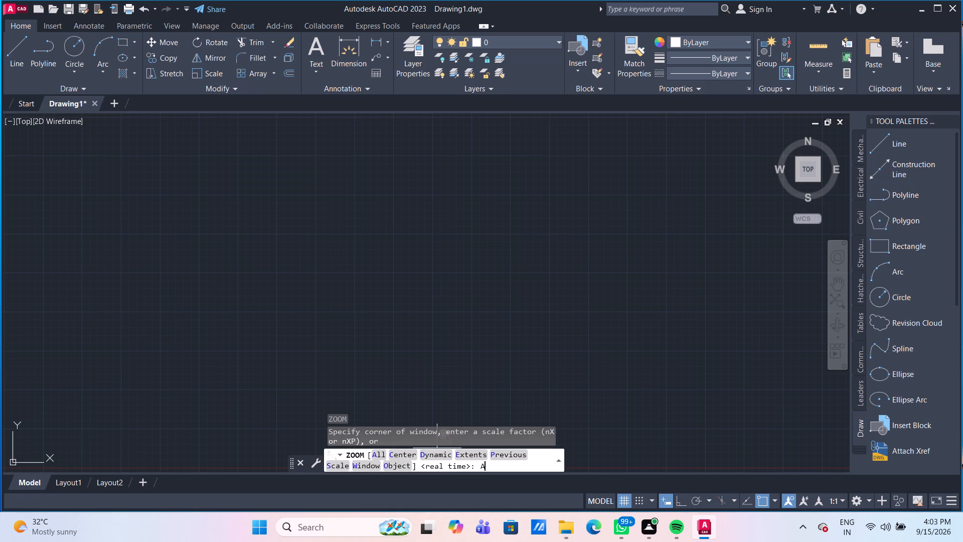
key(Return)
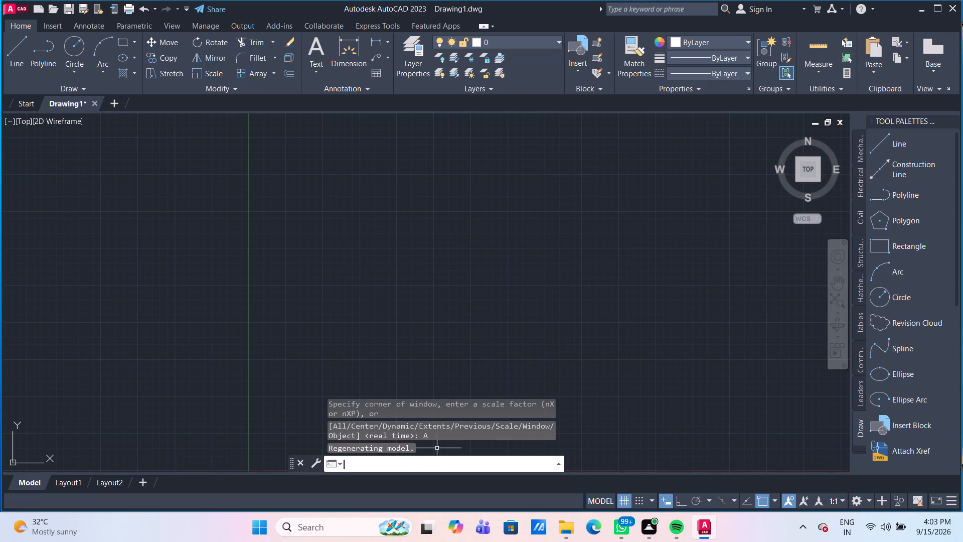
Modify the Standard dimension style by setting the dimension lines' baseline spacing to 2".
key(d)
key(Return)
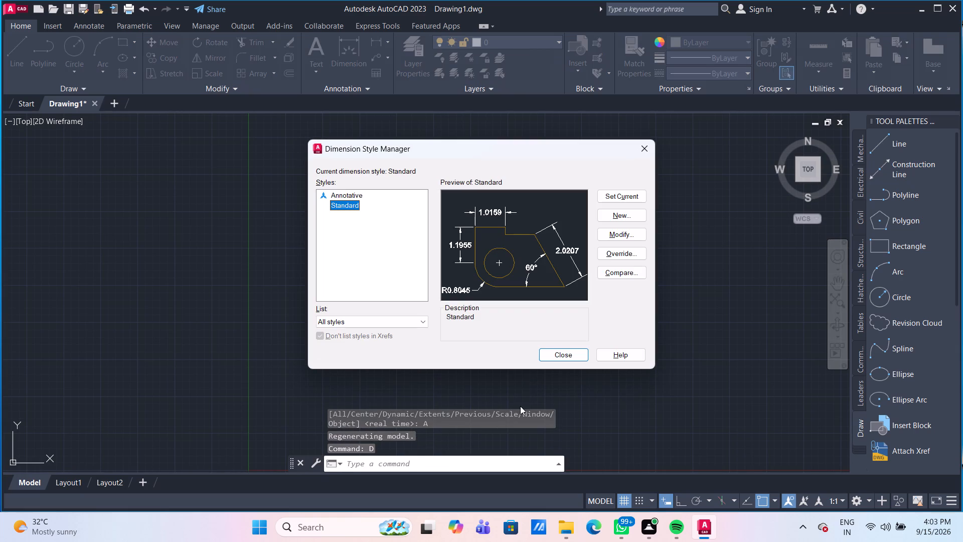
click(632, 233)
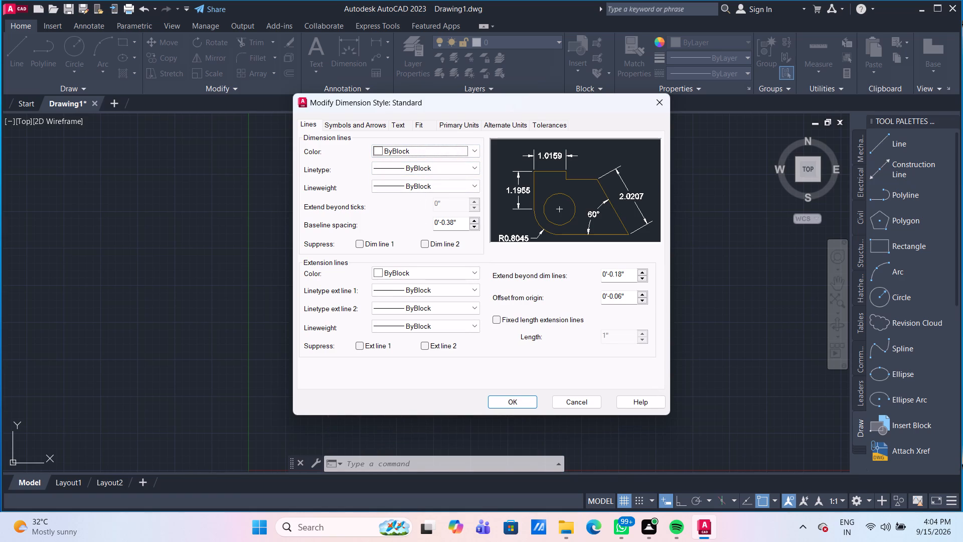
drag(458, 223, 410, 216)
text(2")
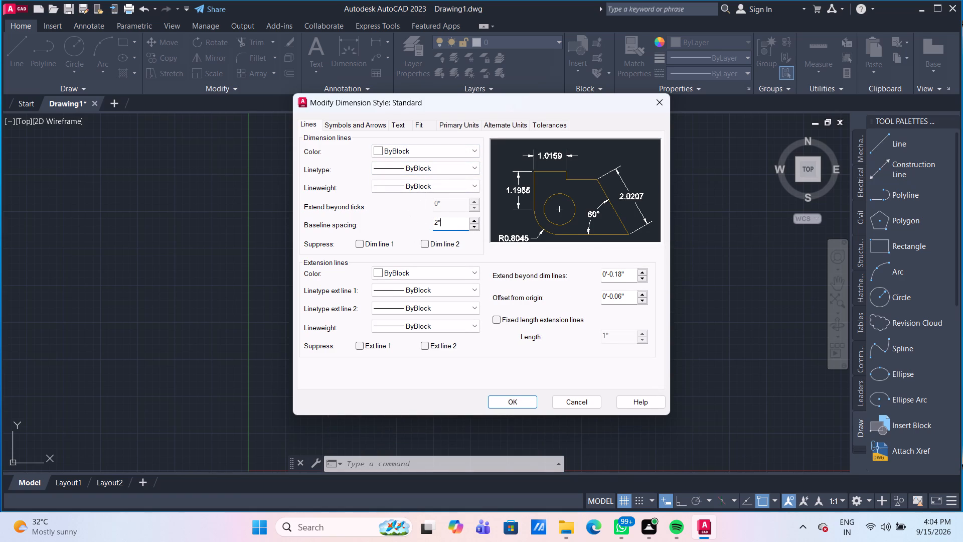
key(Return)
Set the Standard dimension style's arrow size to 4", and its center mark size, dimension break size and jog height factor to 2".
click(373, 124)
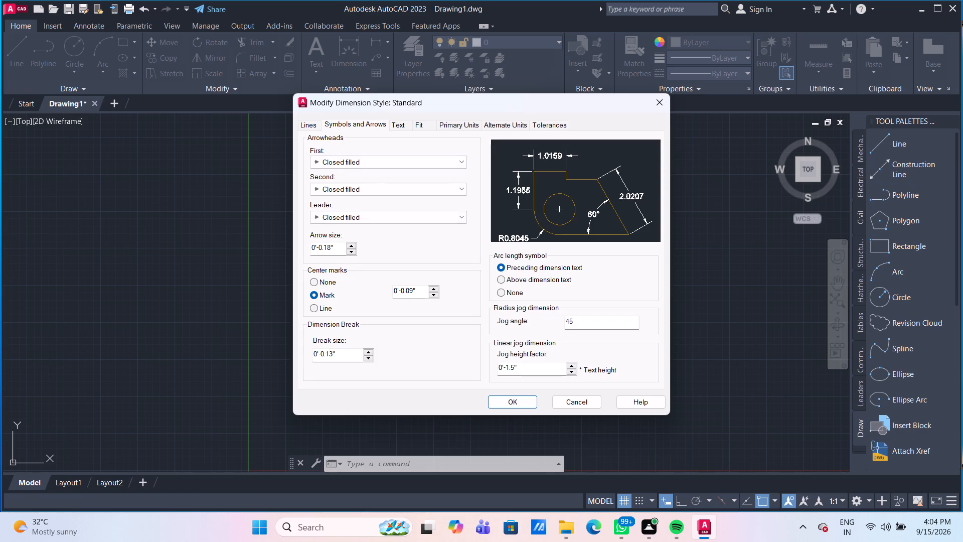
drag(335, 245, 300, 246)
text(4")
key(Return)
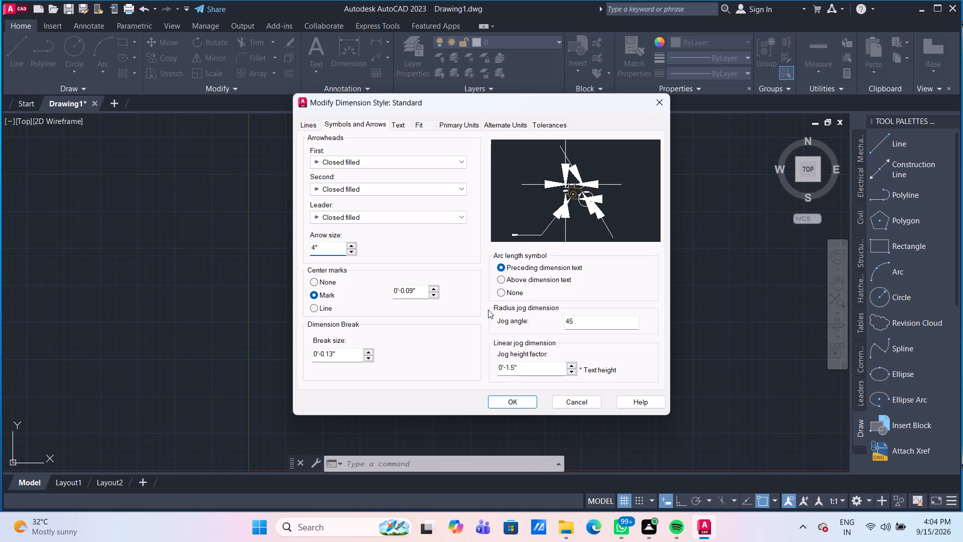
drag(418, 288, 376, 283)
text(2")
drag(343, 353, 305, 355)
text(2")
key(Return)
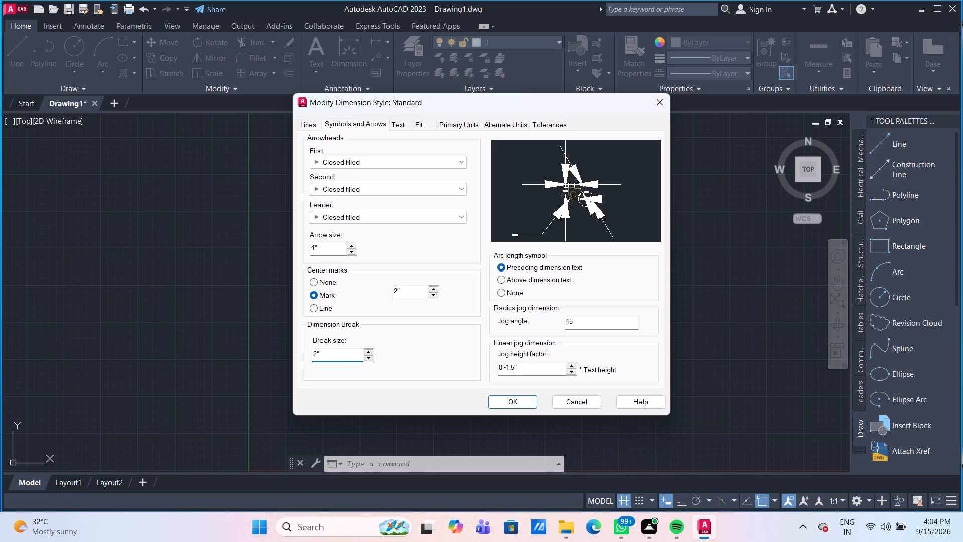
drag(529, 366, 470, 367)
text(2")
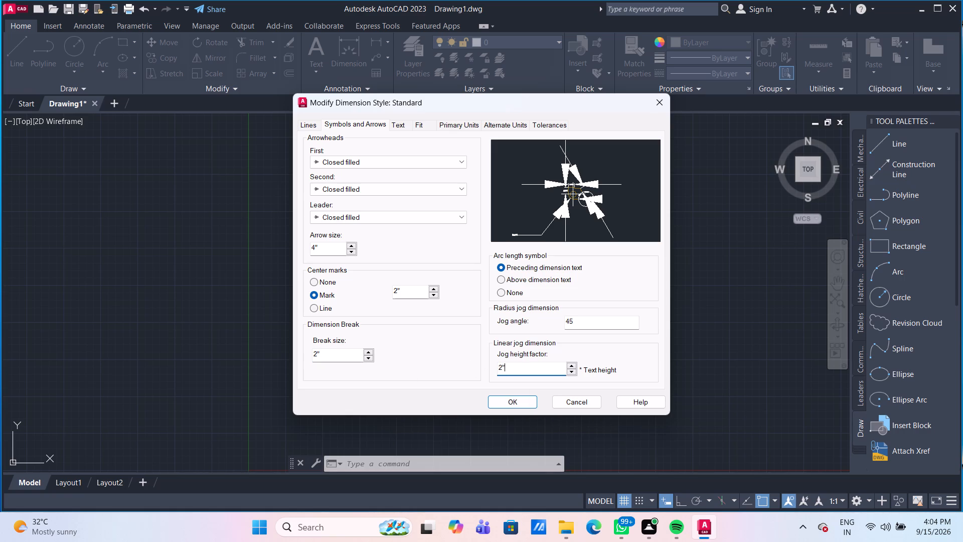
key(Return)
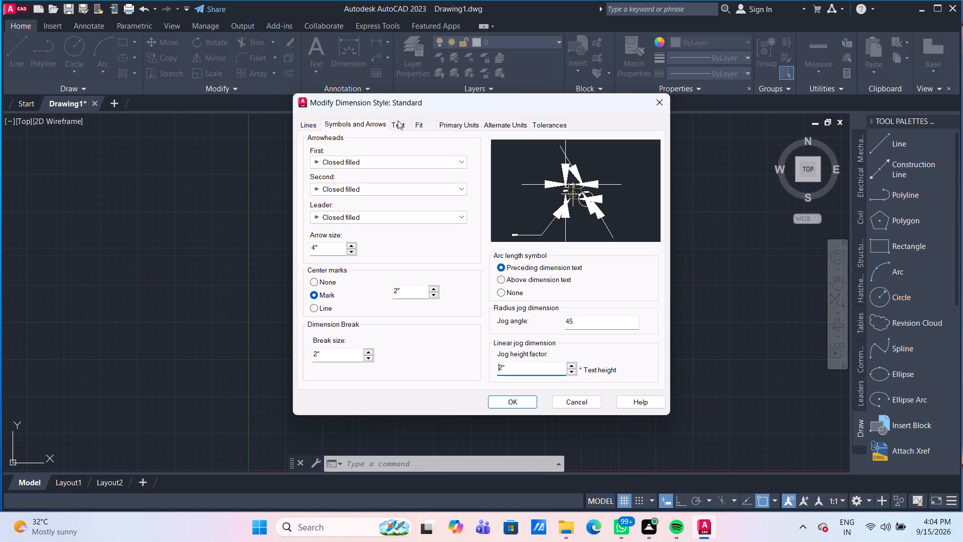
Set the Standard dimension style's text height to 6" and its text offset from the dimension line to 2".
click(397, 128)
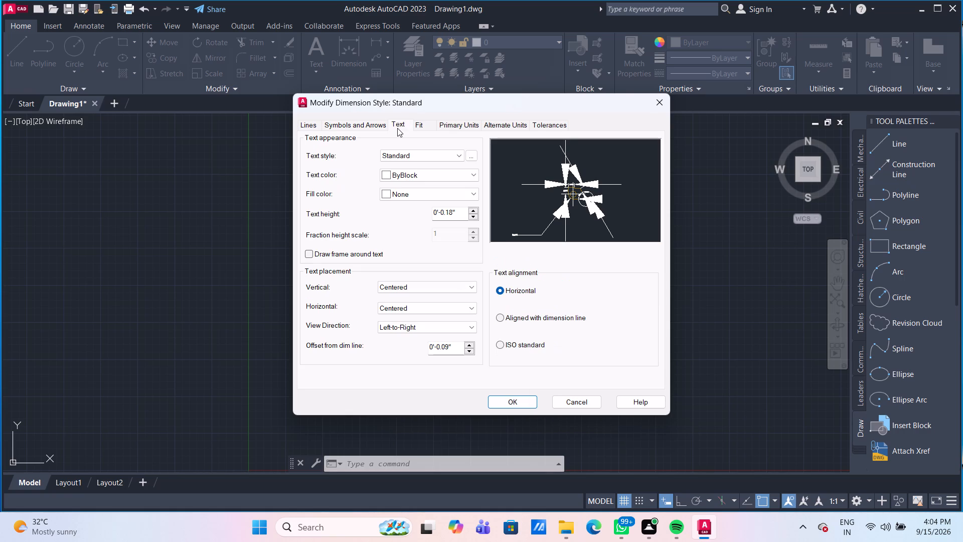
drag(455, 212, 399, 212)
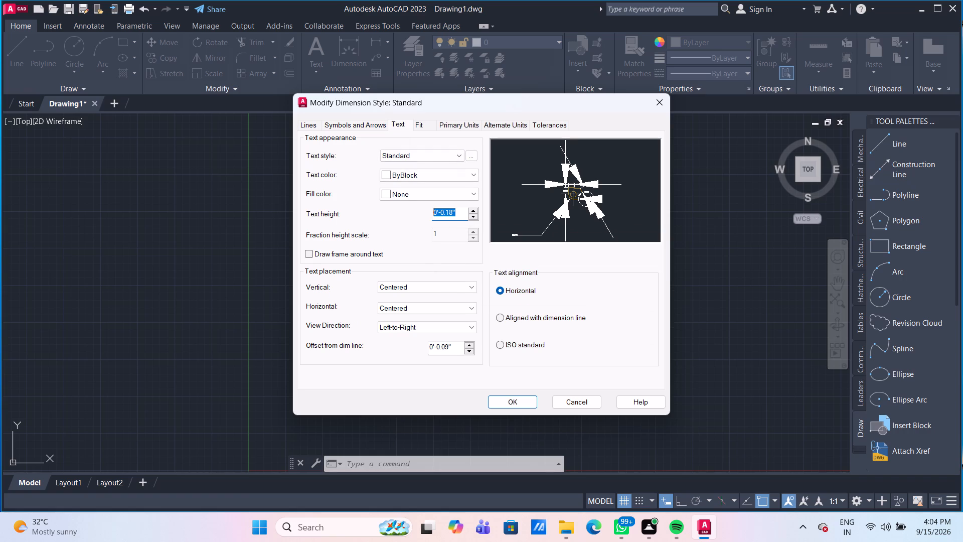
drag(399, 212, 398, 212)
key(6)
key(shift+quotedbl)
drag(459, 346, 446, 346)
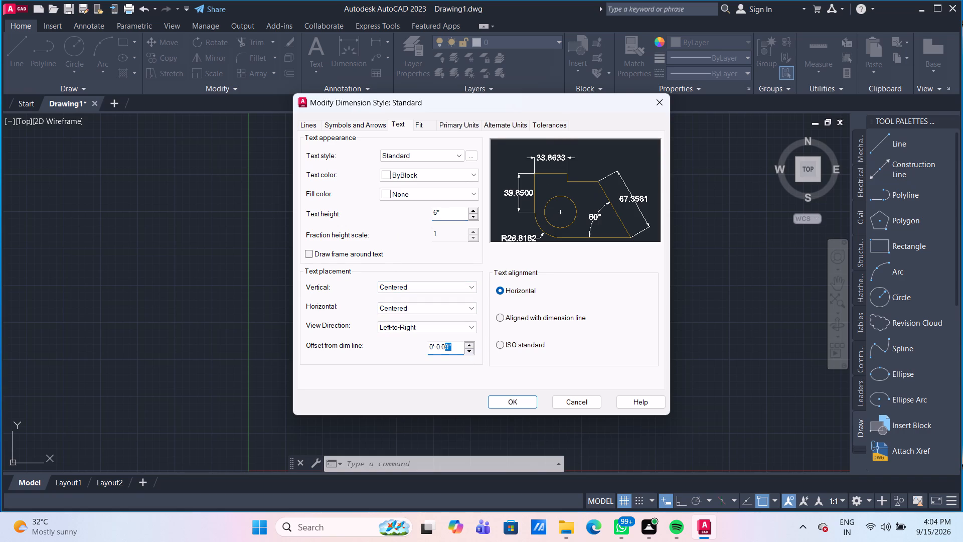
drag(446, 346, 410, 346)
text(2")
key(Return)
Set the Standard style's primary linear units to Engineering format with 0'-0" precision and apply the style modifications.
click(429, 123)
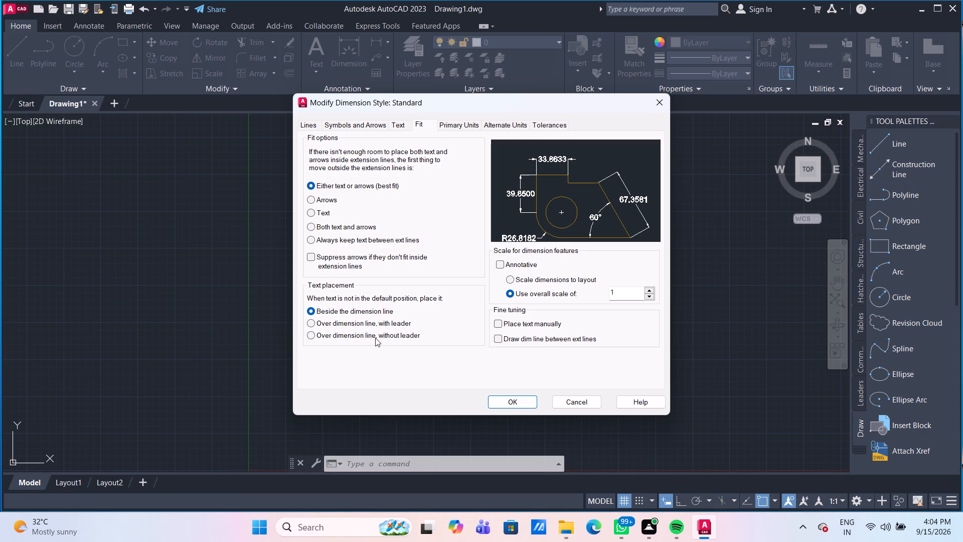
click(452, 126)
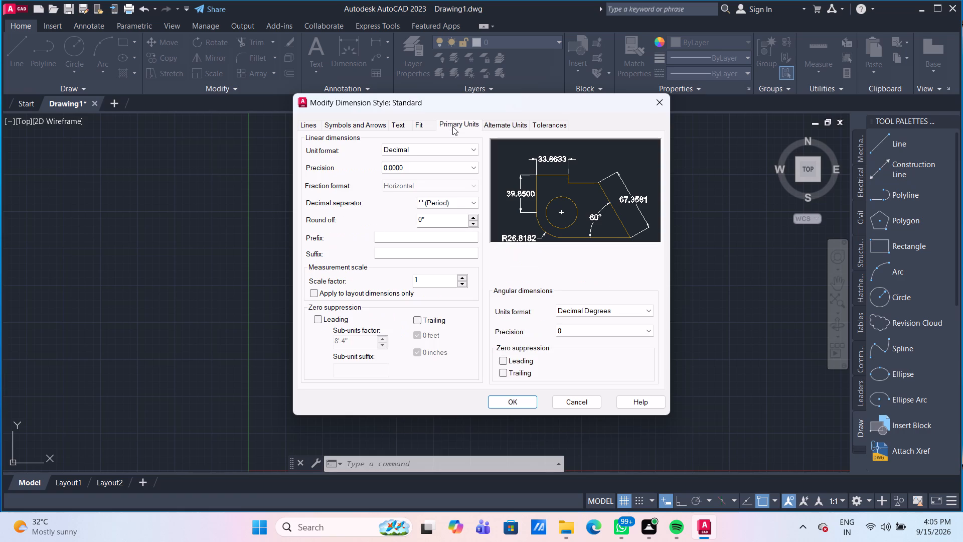
click(443, 148)
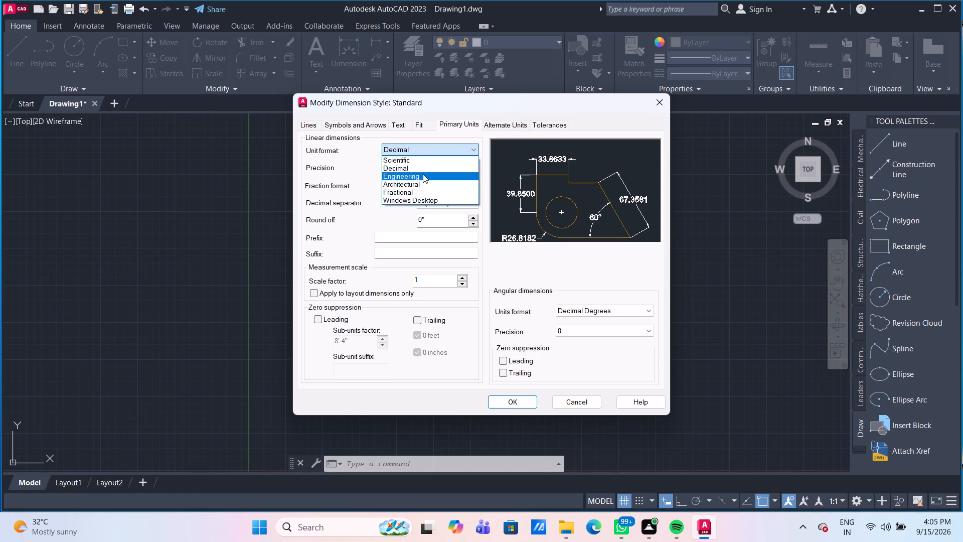
click(423, 174)
click(425, 164)
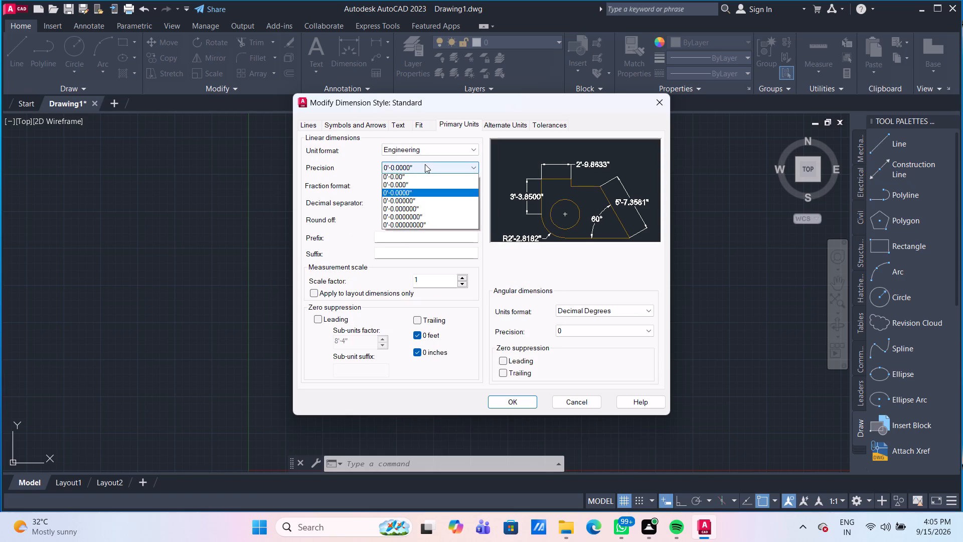
click(424, 178)
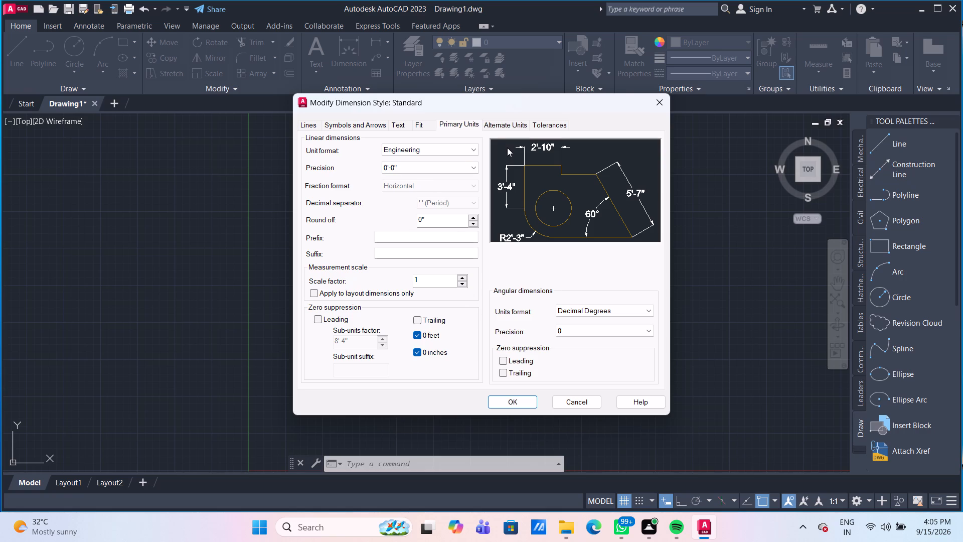
click(515, 403)
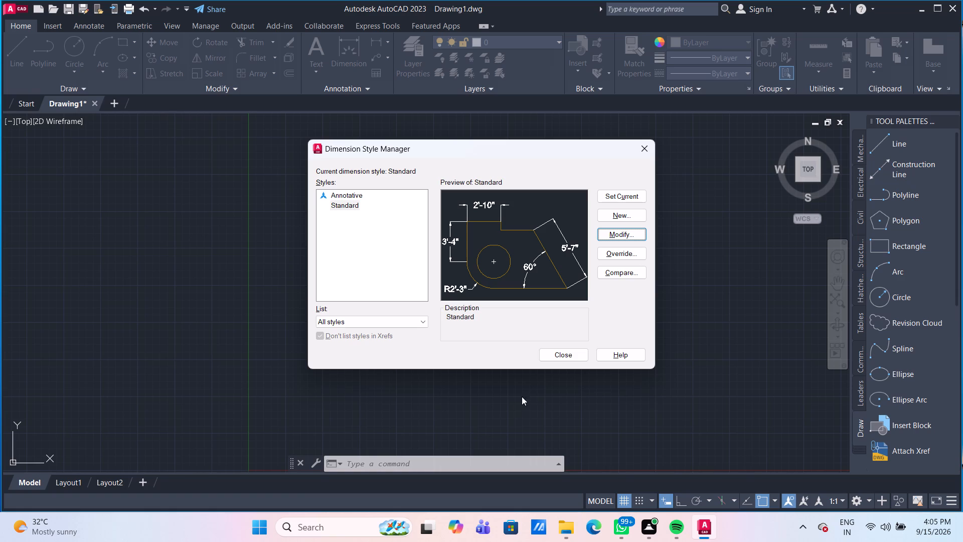
Make the Standard dimension style current and close the Dimension Style Manager.
click(624, 197)
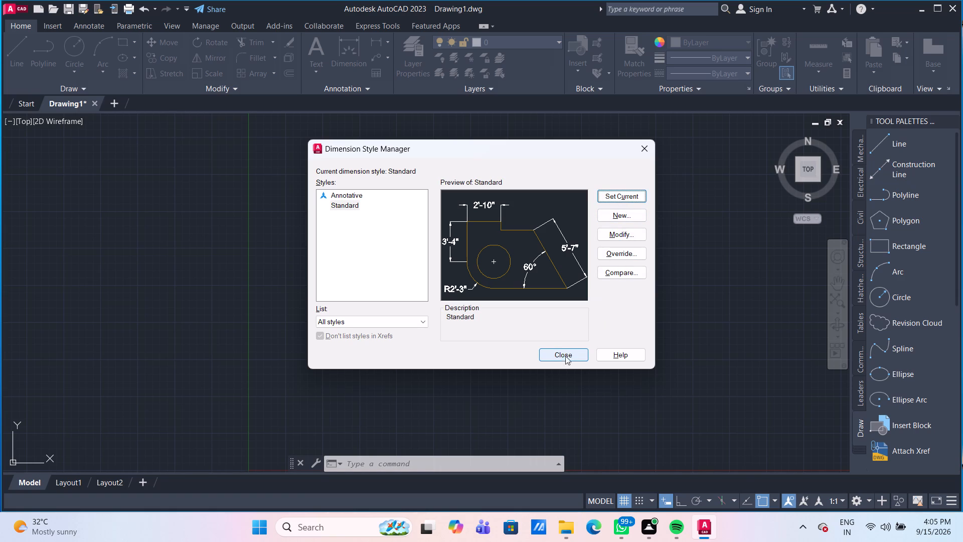
click(567, 353)
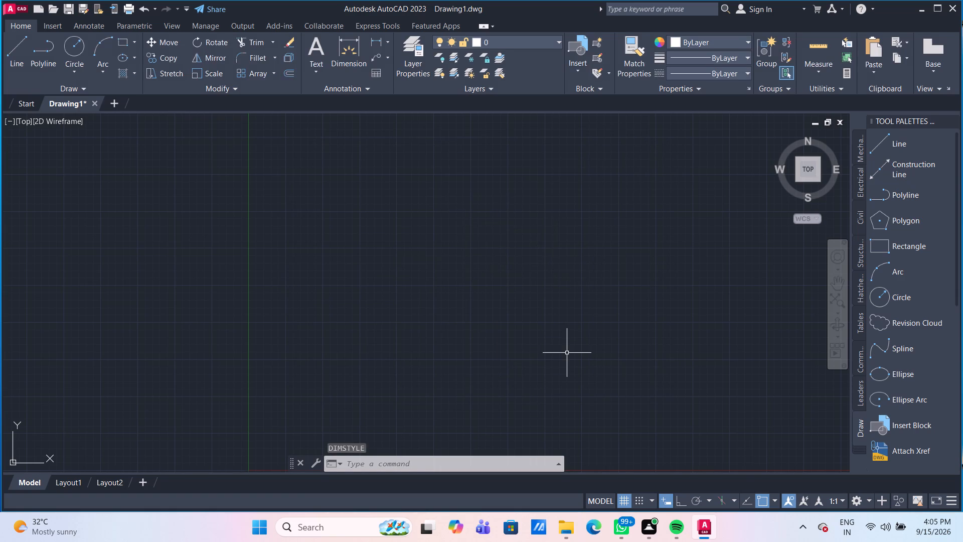
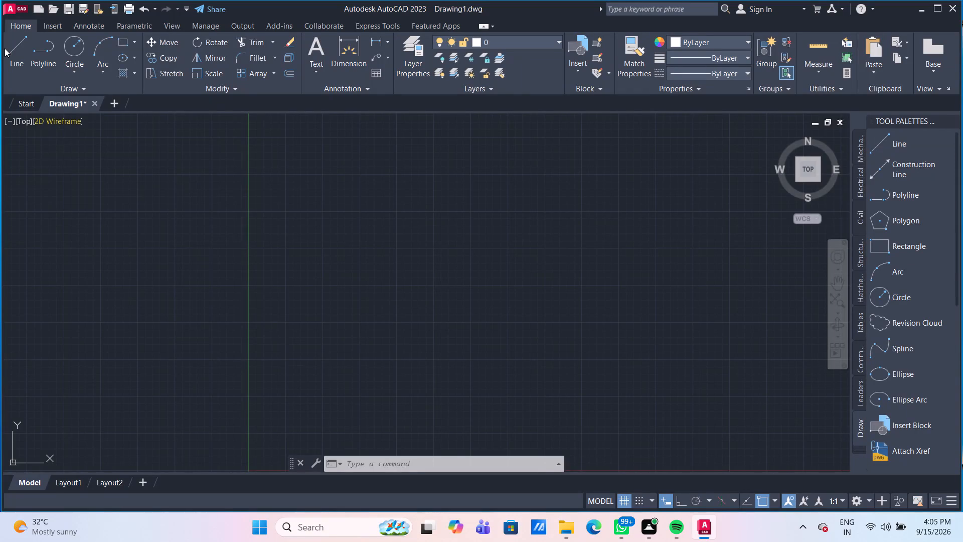
Draw a 60' horizontal line to the right with Ortho on, starting at about 5'-7", 8'-8".
click(16, 52)
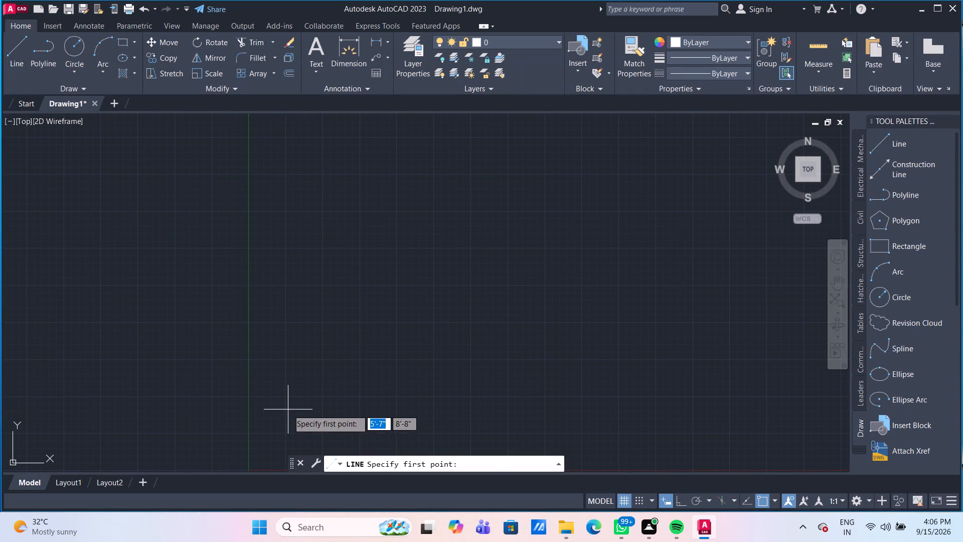
click(288, 410)
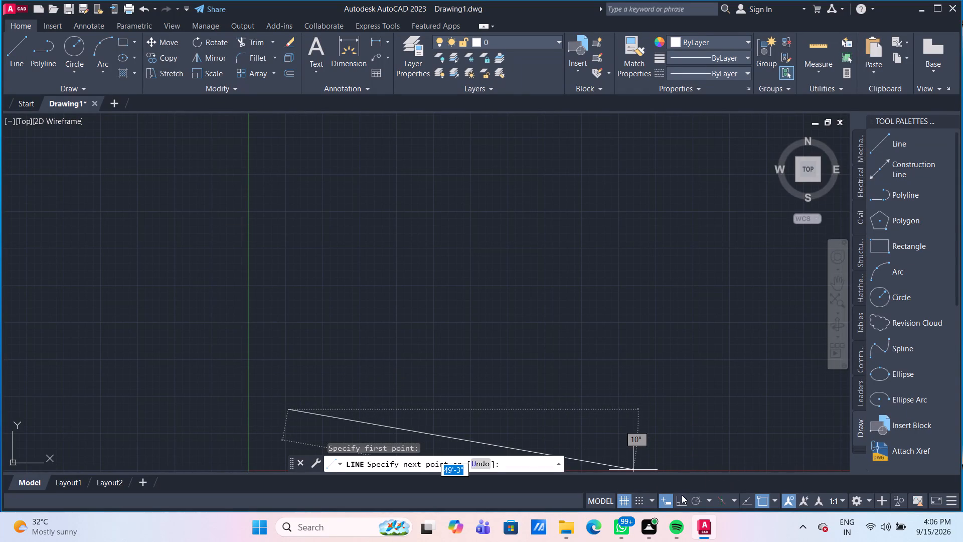
click(680, 500)
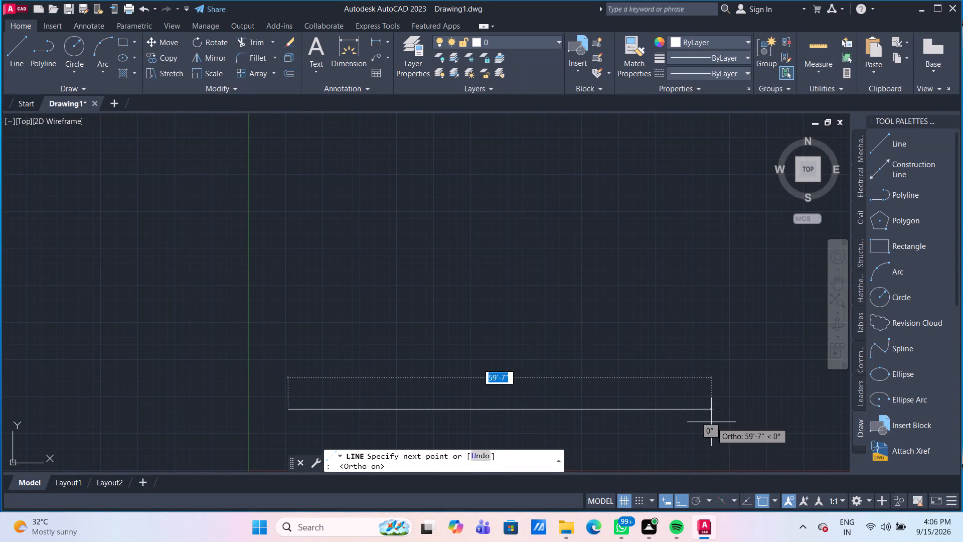
key(6)
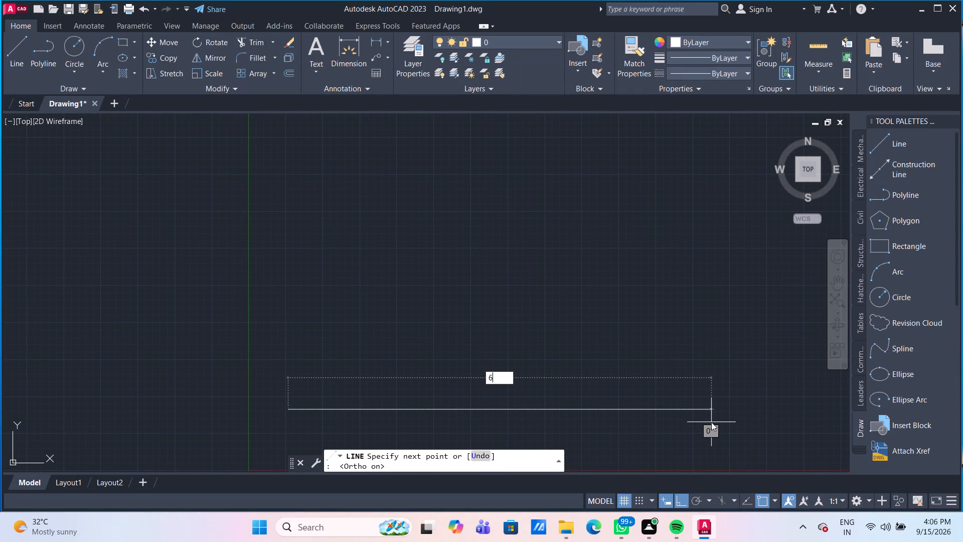
text(0')
key(Return)
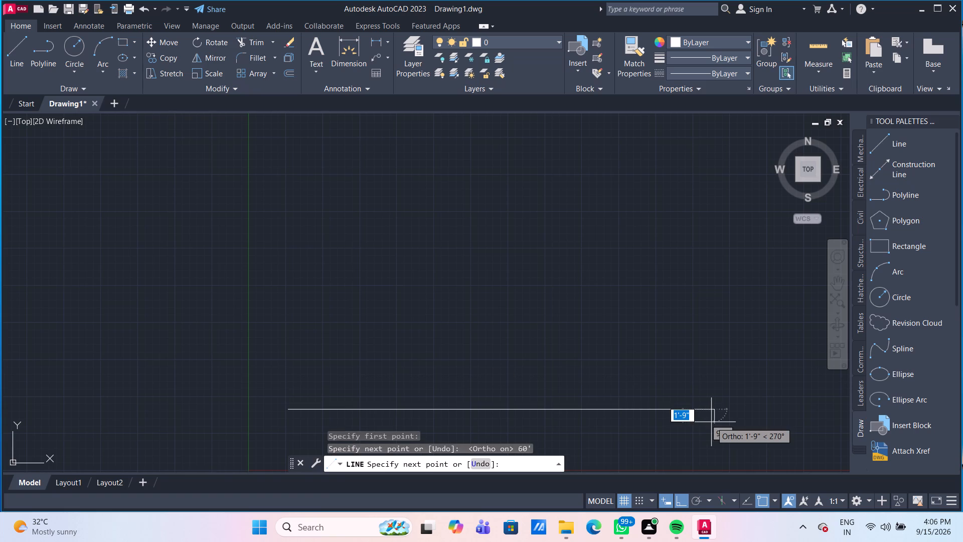
key(Return)
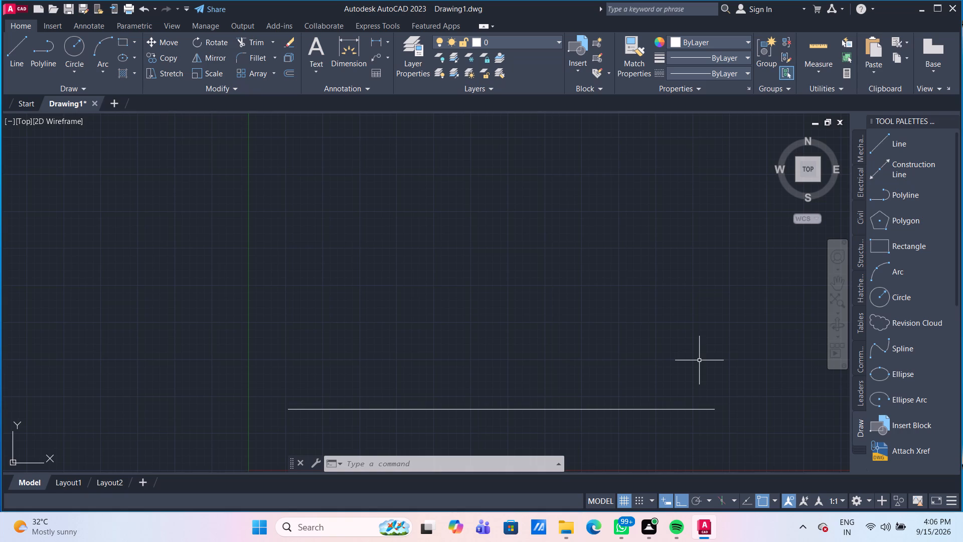
Offset the 60' line upward by 1'7" using the Through option.
key(o)
key(Return)
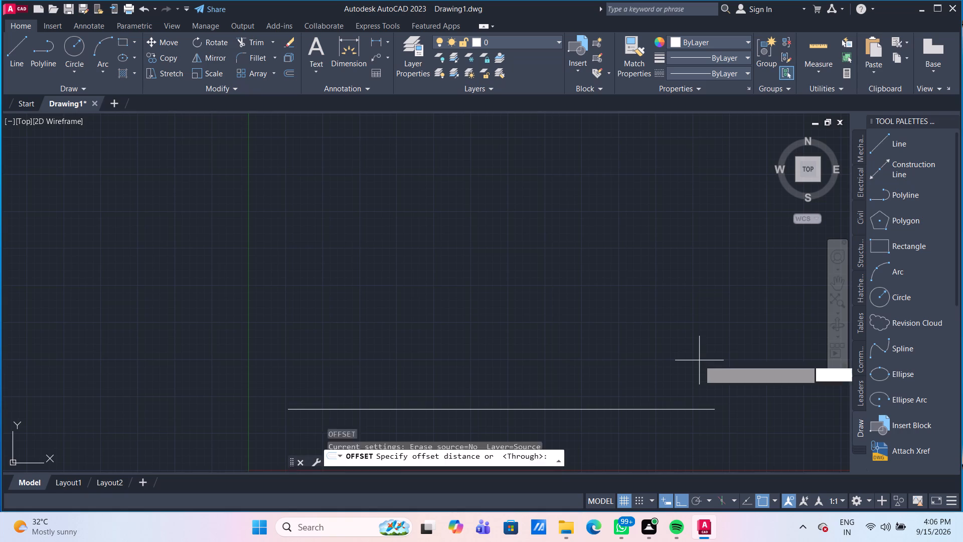
key(Return)
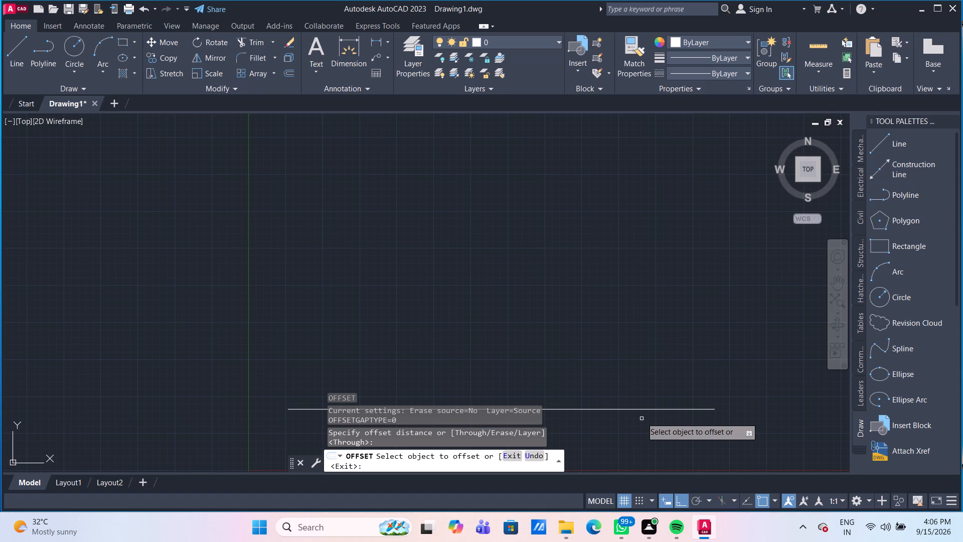
click(644, 410)
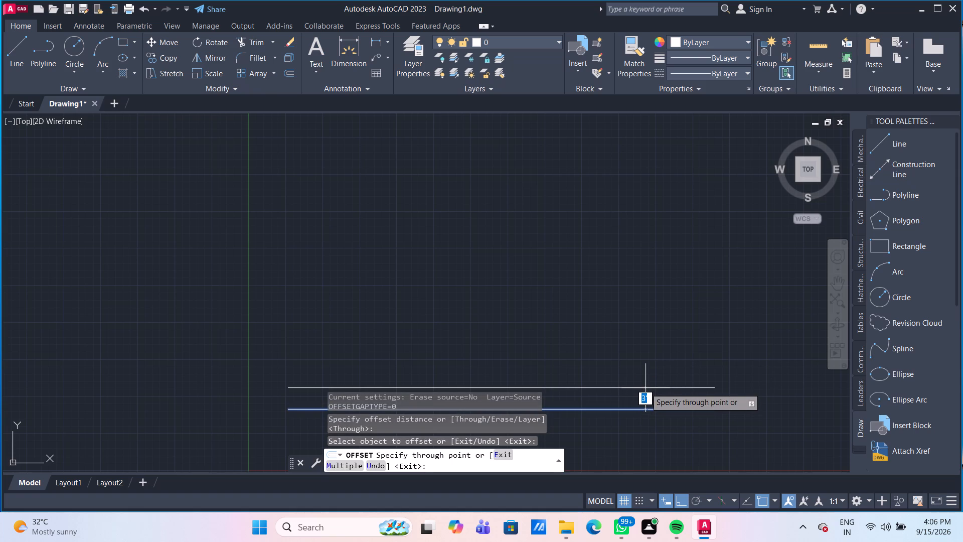
text(1')
text(7")
key(Return)
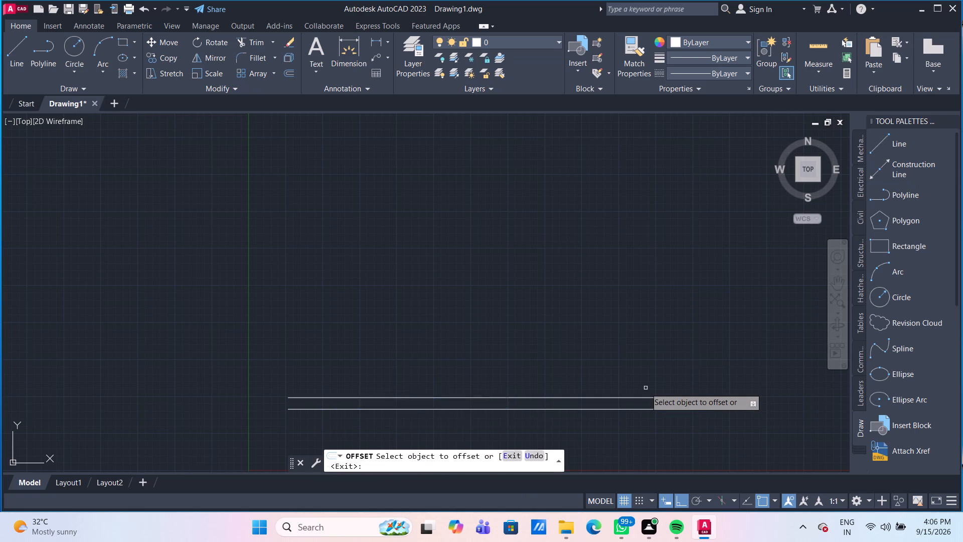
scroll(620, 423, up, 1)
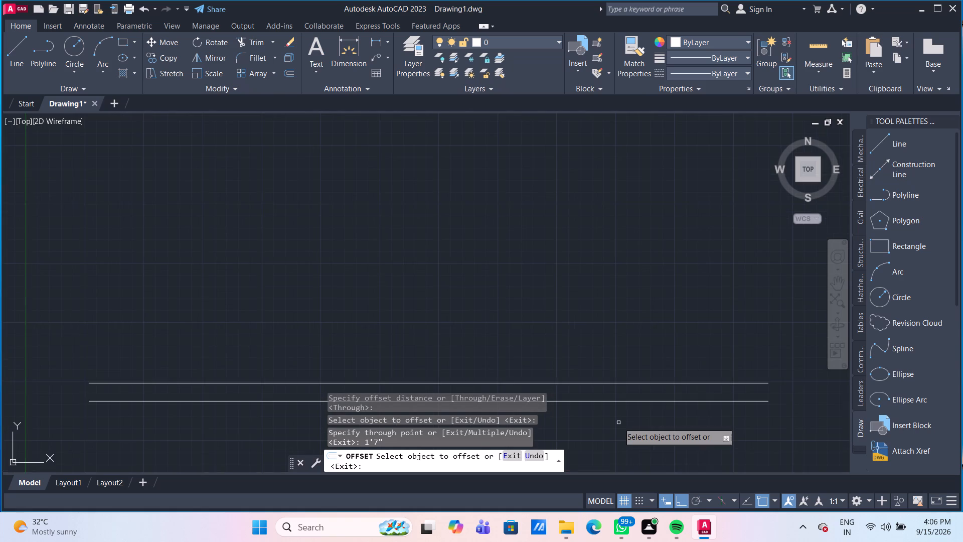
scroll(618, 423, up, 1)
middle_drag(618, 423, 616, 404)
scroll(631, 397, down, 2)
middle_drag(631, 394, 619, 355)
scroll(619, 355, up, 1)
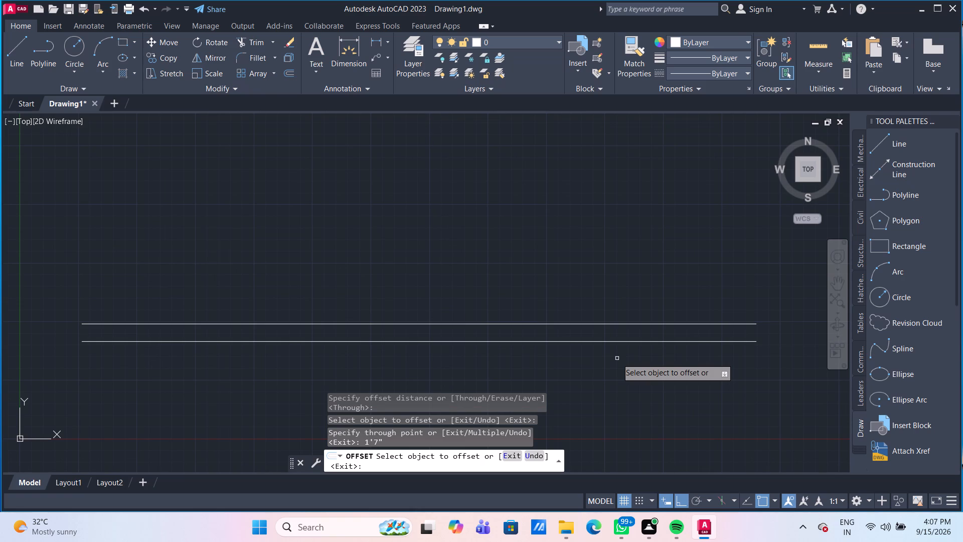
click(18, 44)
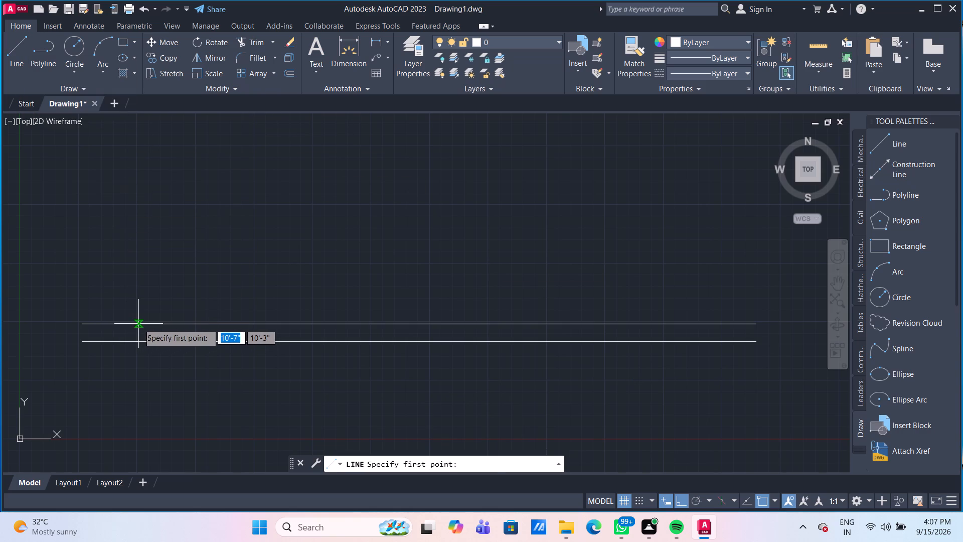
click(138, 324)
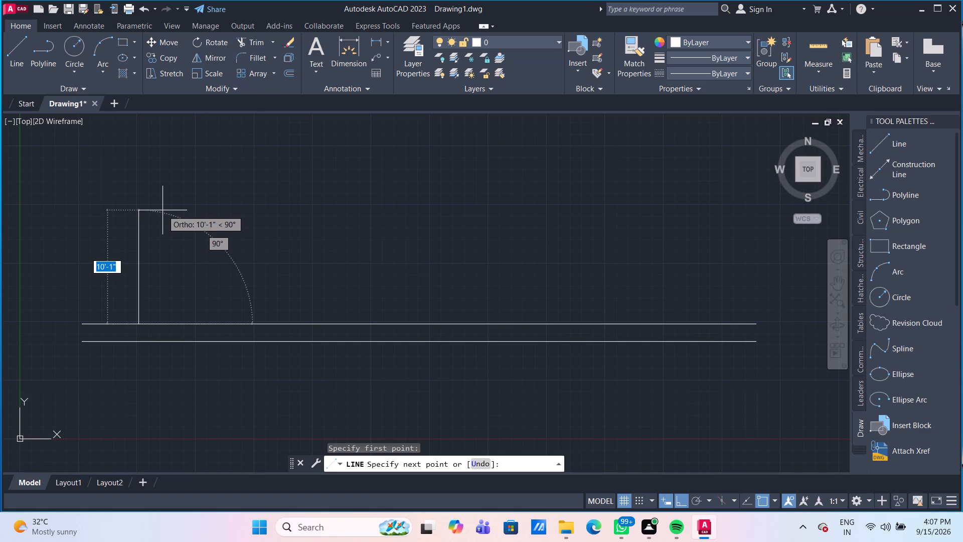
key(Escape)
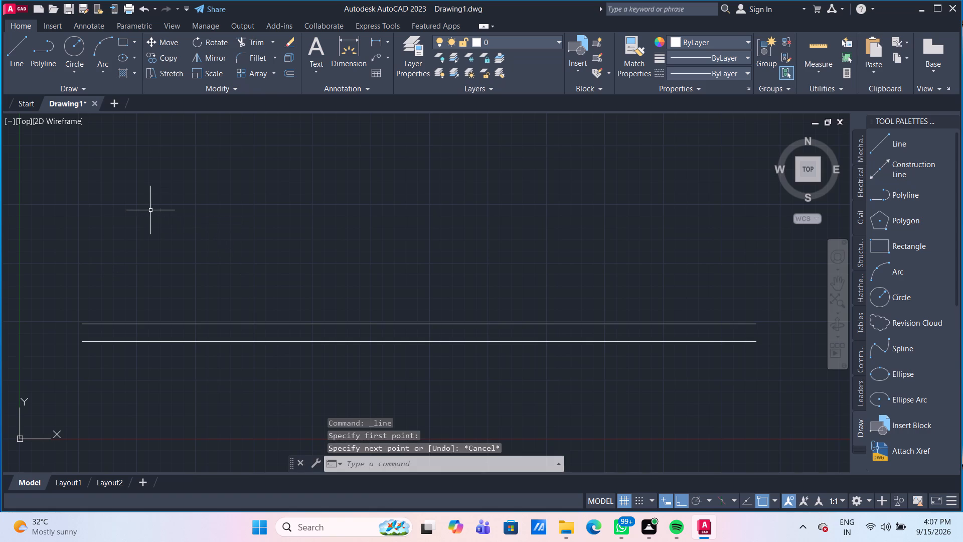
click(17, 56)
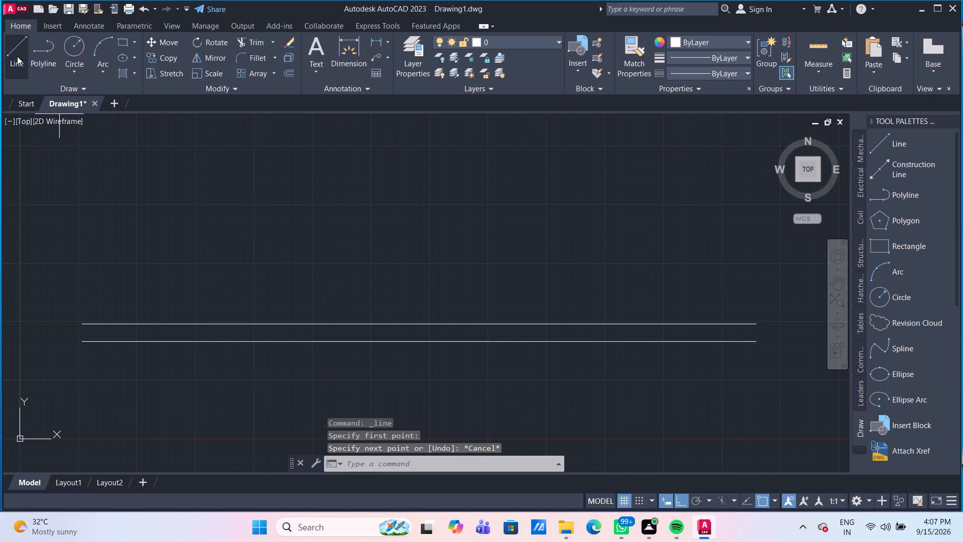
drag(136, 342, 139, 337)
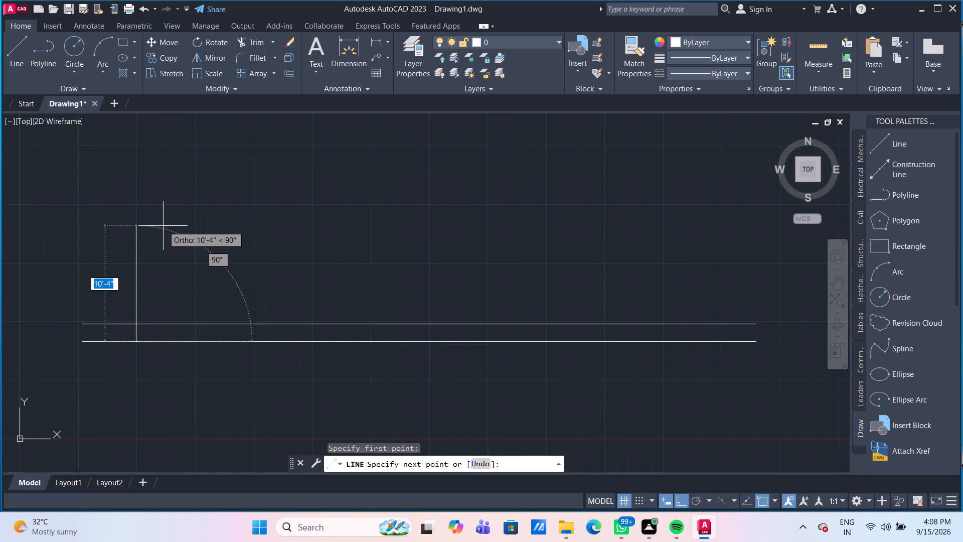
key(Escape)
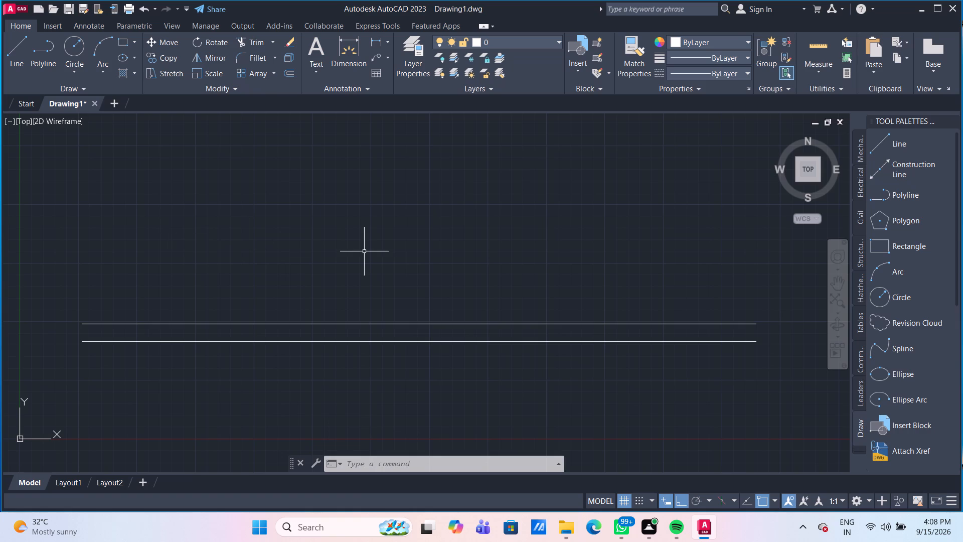
Offset the lower 60' line upward by 1' using the Through option.
key(o)
key(Return)
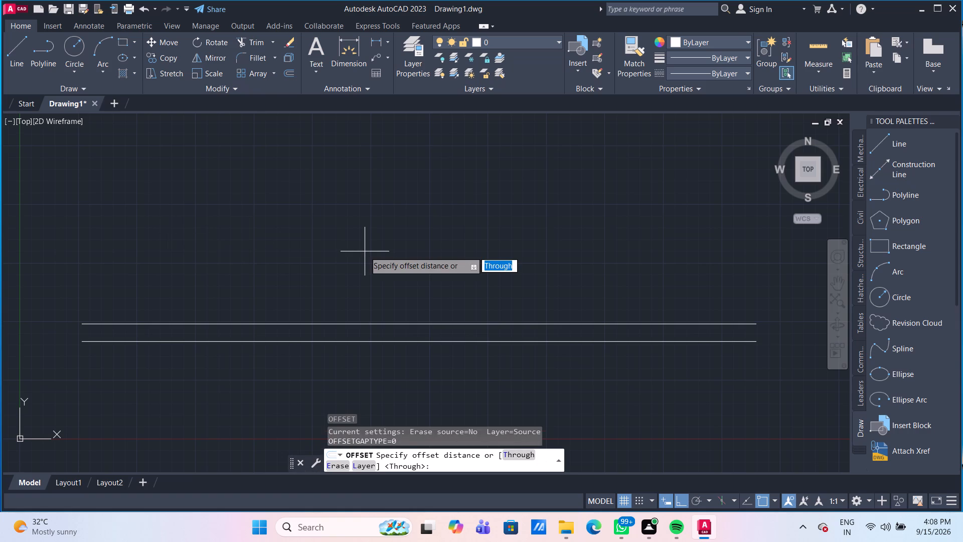
key(Return)
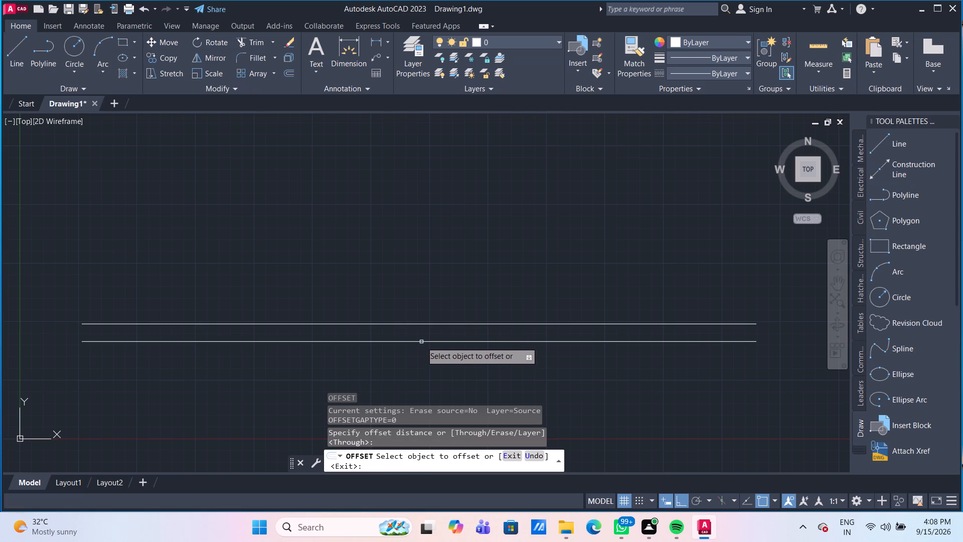
click(421, 342)
text(1')
key(Return)
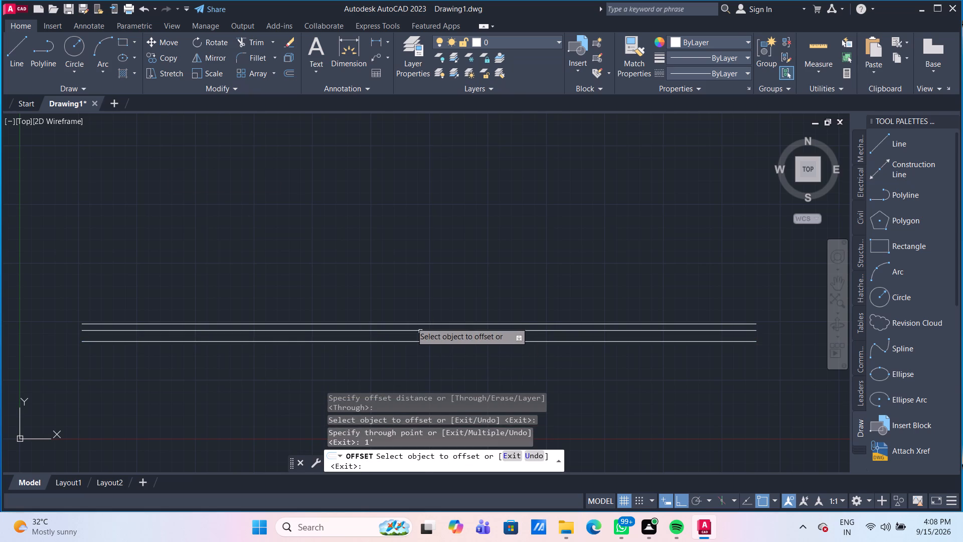
Draw a 26'6" vertical line up from the middle horizontal line near its left end, continuing with a 30' horizontal segment to the right.
click(20, 41)
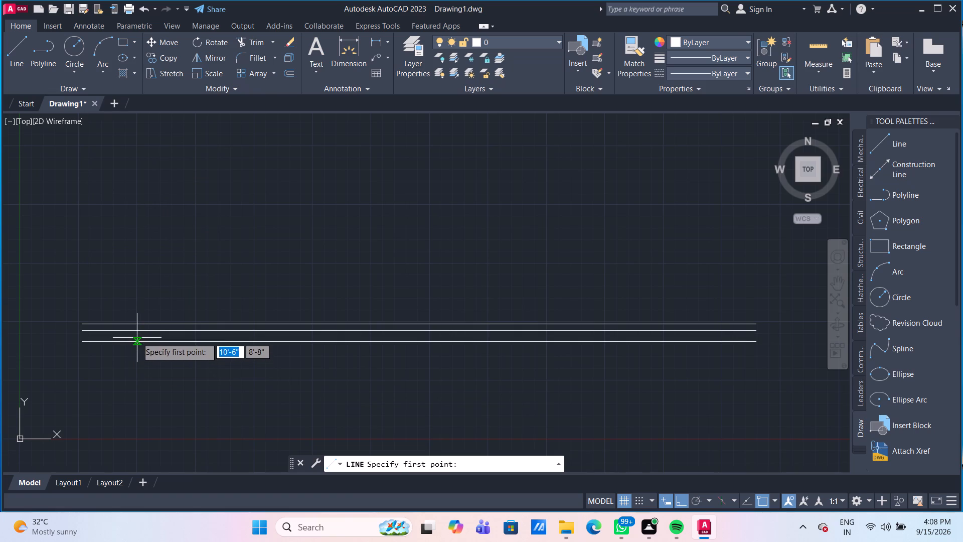
scroll(137, 338, up, 2)
scroll(130, 331, down, 2)
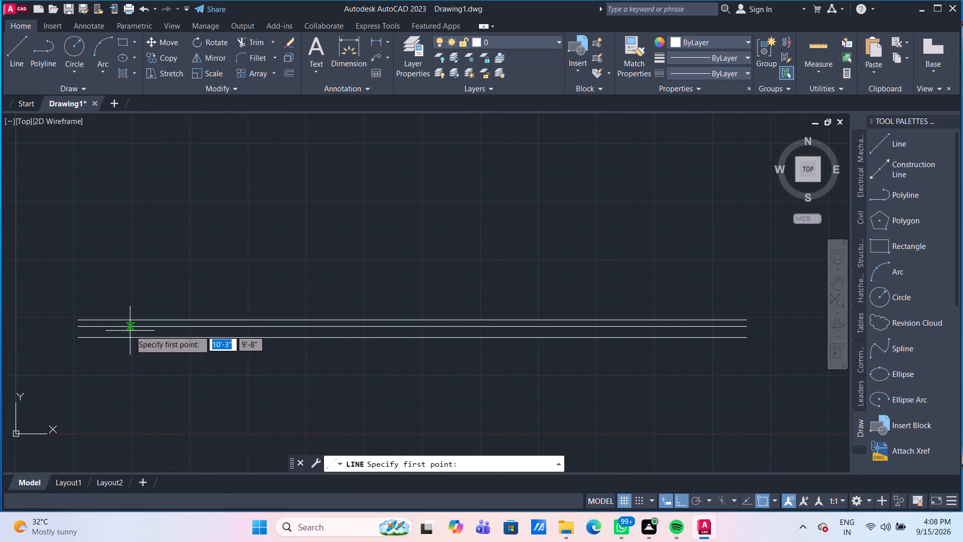
click(132, 327)
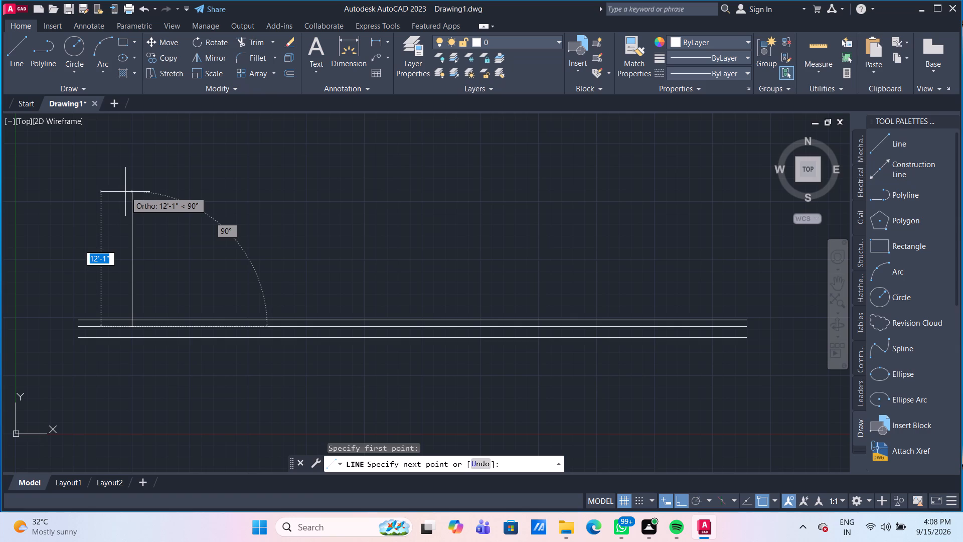
scroll(125, 192, down, 1)
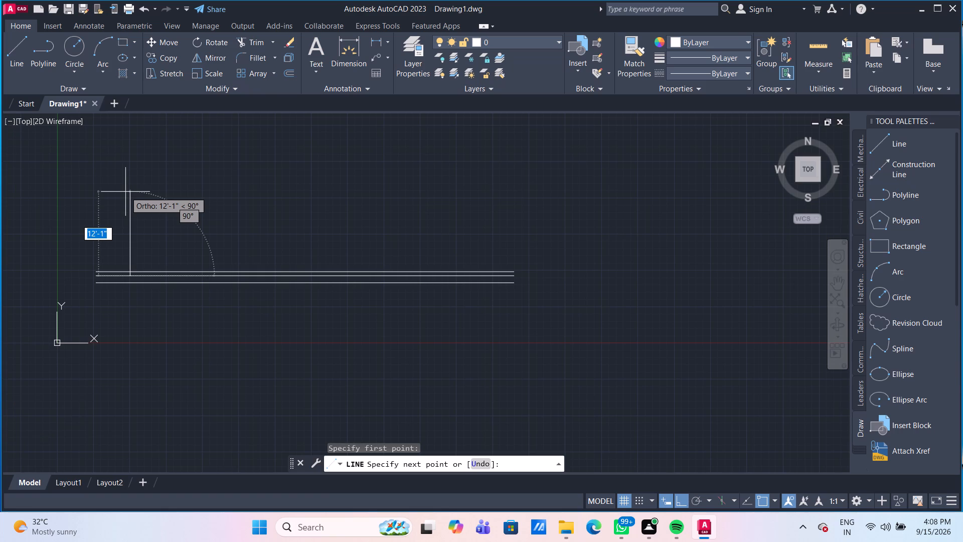
scroll(131, 179, up, 1)
middle_drag(131, 179, 132, 257)
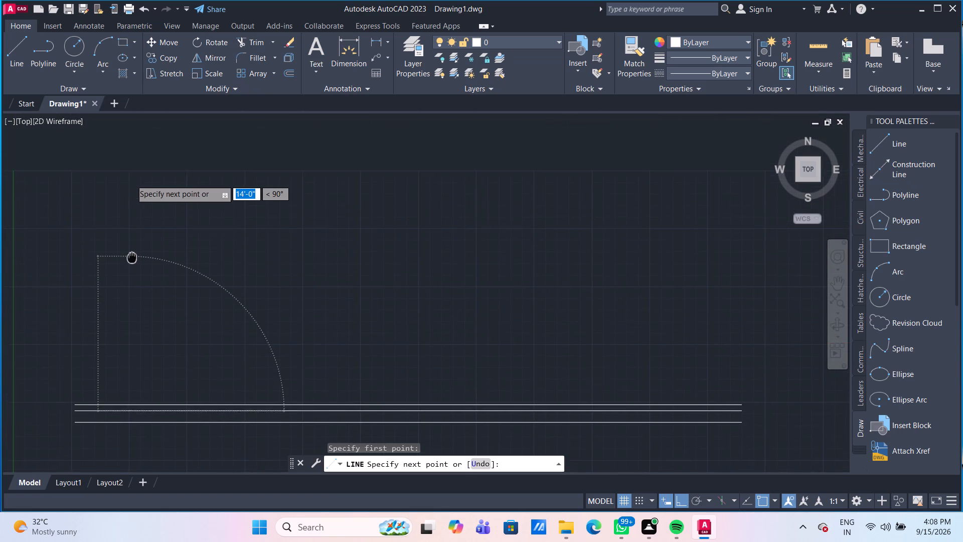
middle_drag(132, 257, 132, 275)
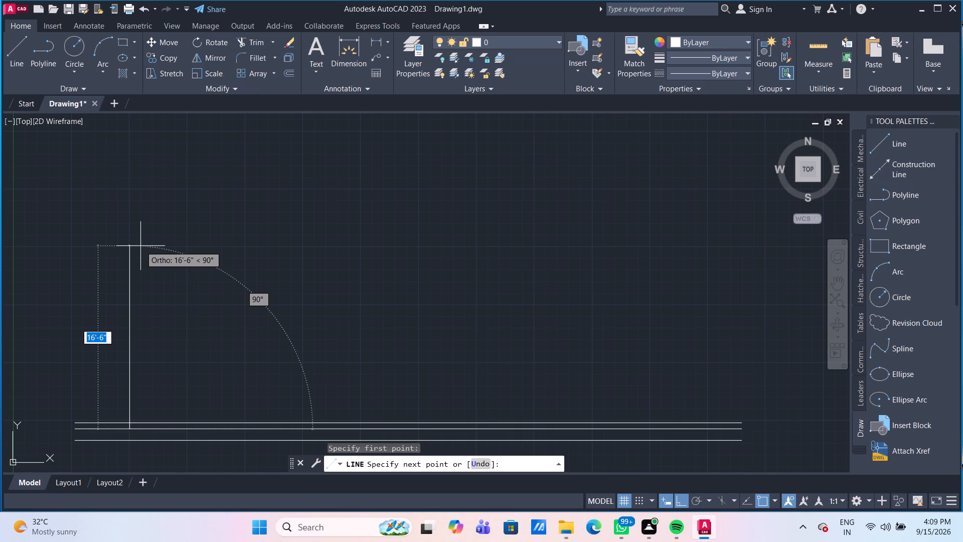
scroll(140, 246, down, 1)
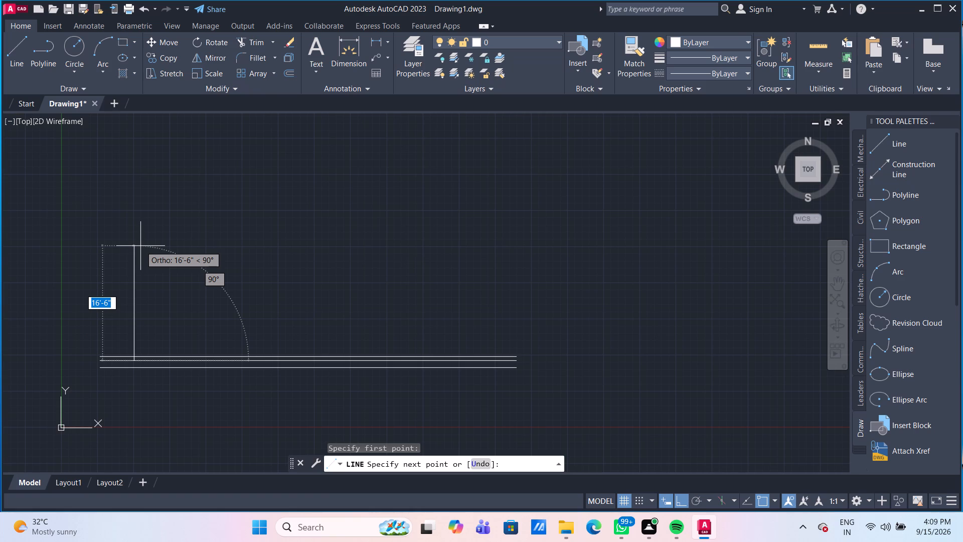
text(26'6)
key(shift+quotedbl)
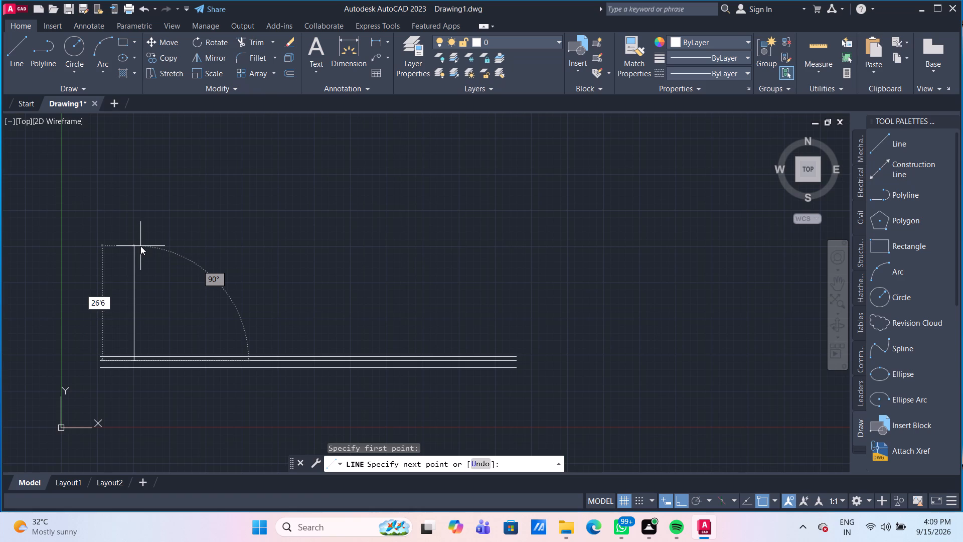
key(Return)
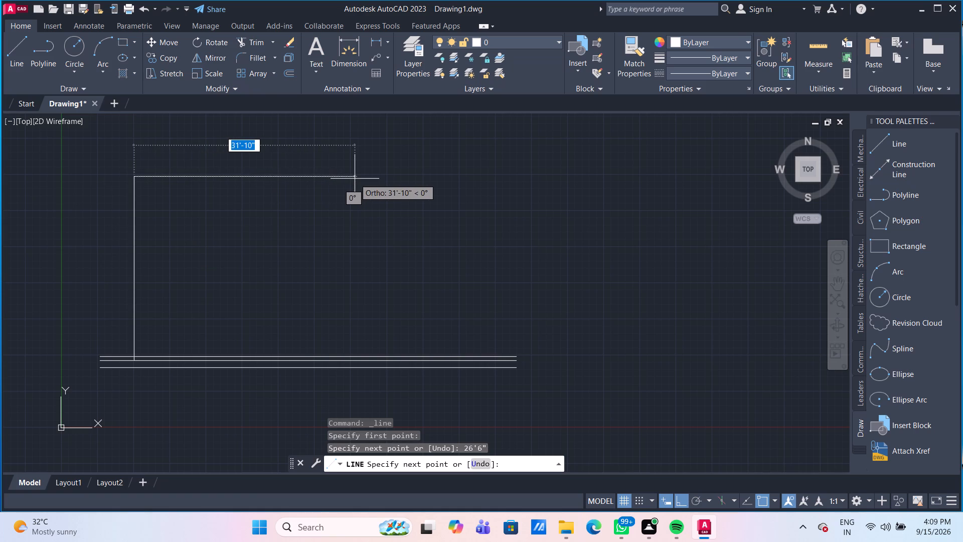
text(30')
key(Return)
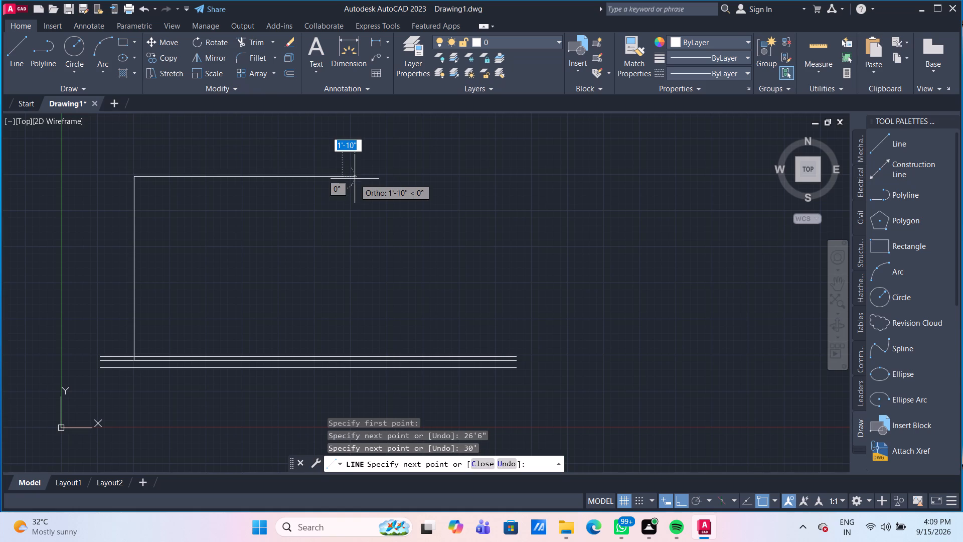
key(Return)
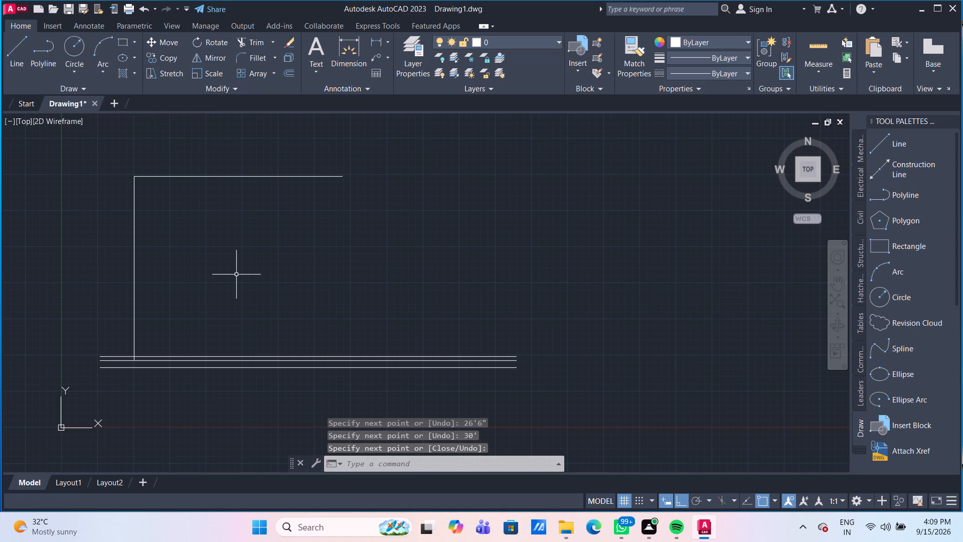
Offset the middle base line upward by 10' using the Through option, and offset the resulting line up another 1'.
key(o)
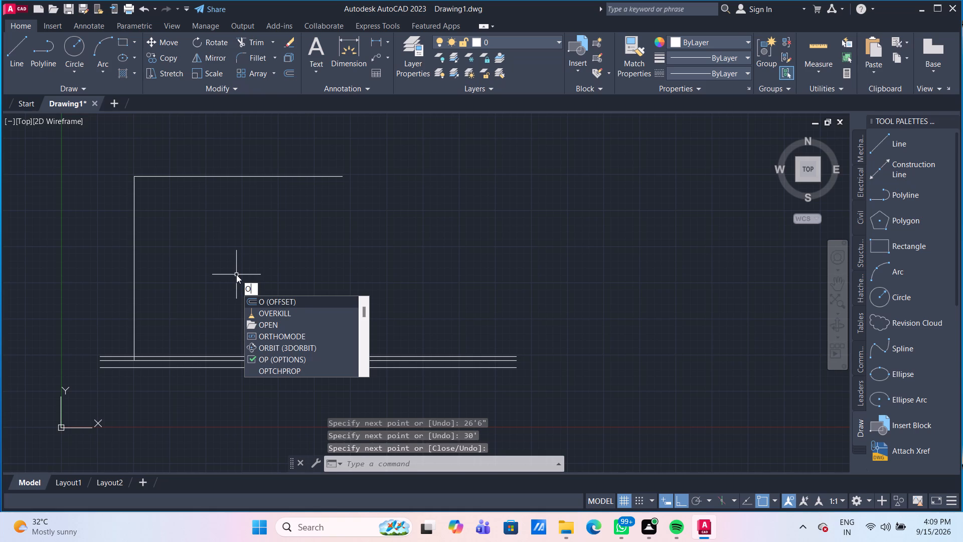
key(Return)
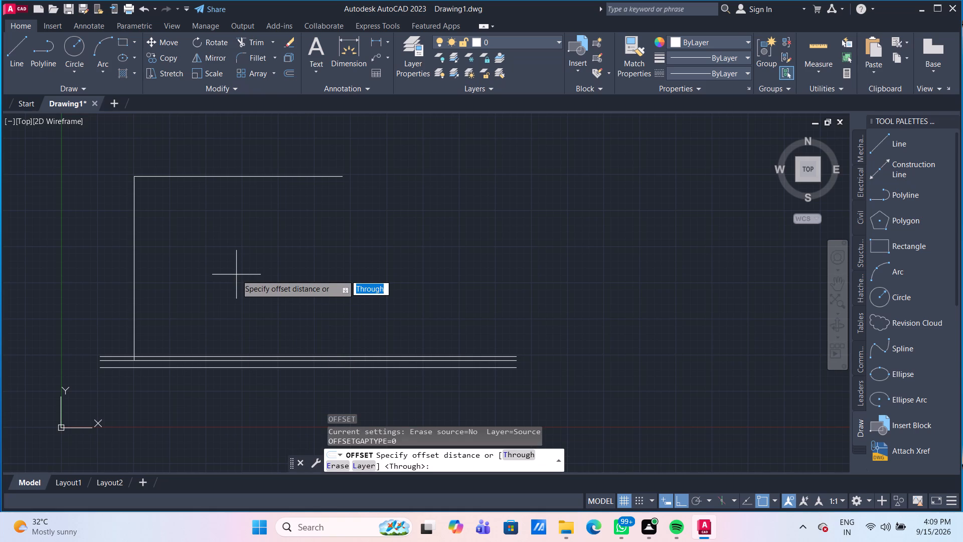
key(Return)
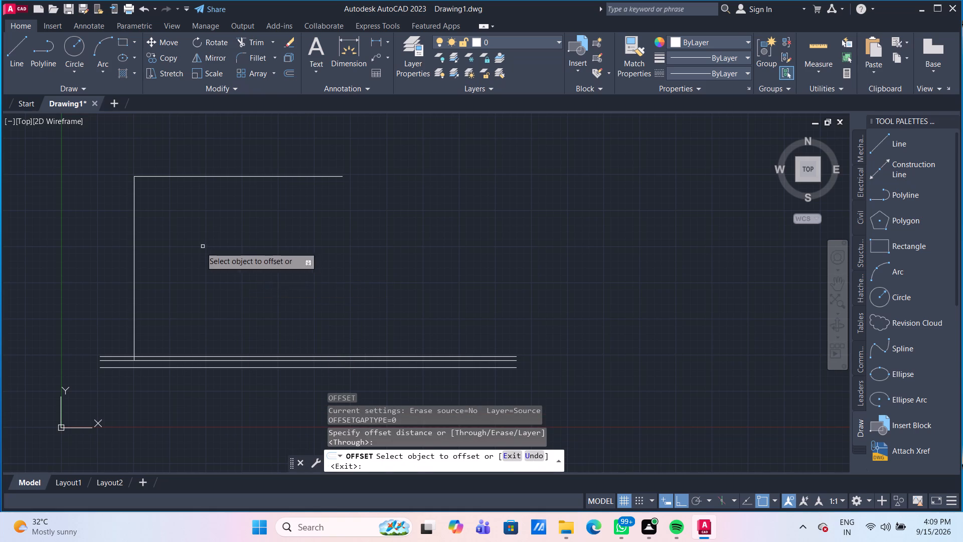
click(180, 361)
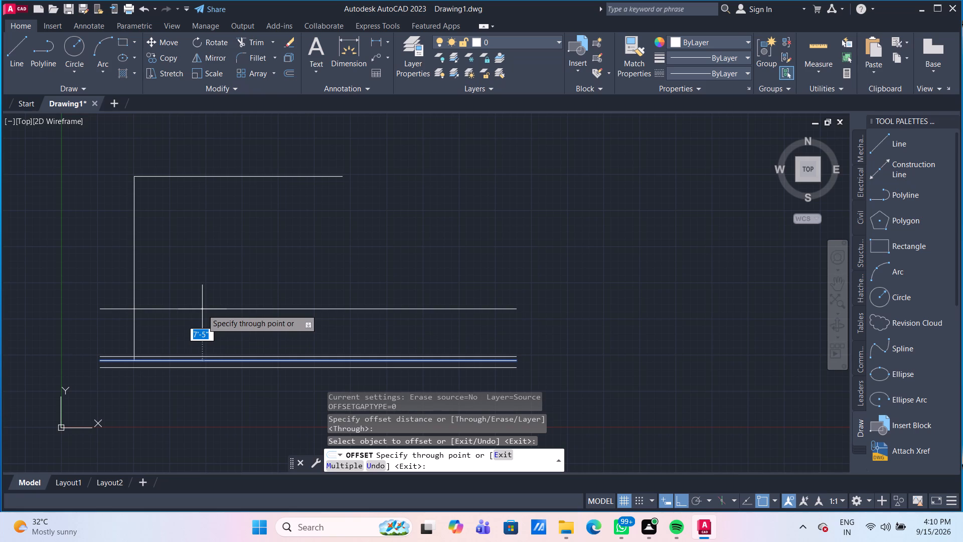
text(10')
key(Return)
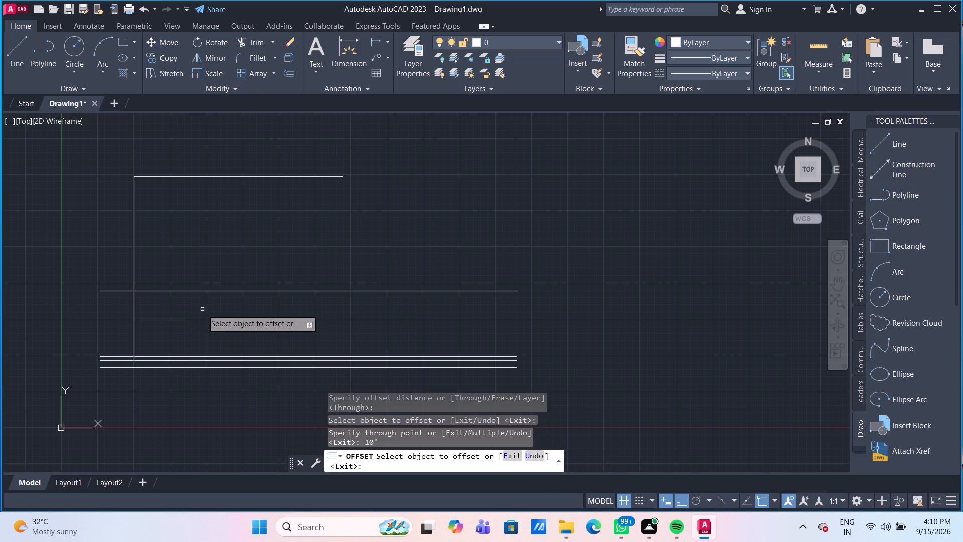
click(174, 291)
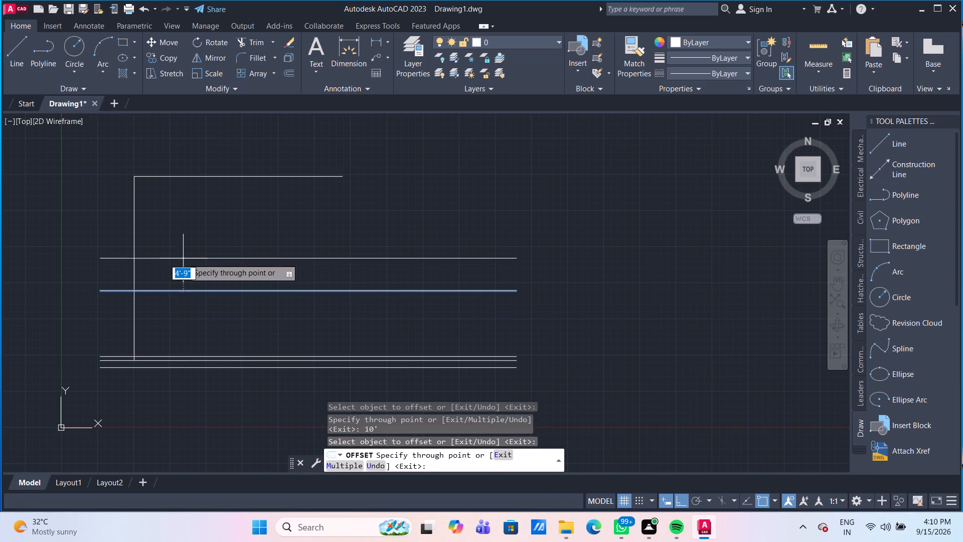
text(10)
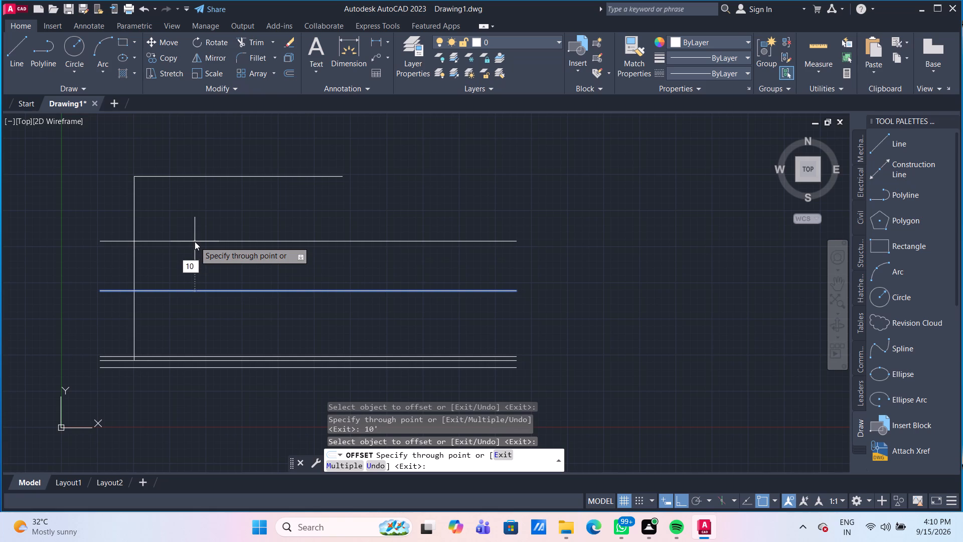
key(BackSpace)
key(apostrophe)
key(Return)
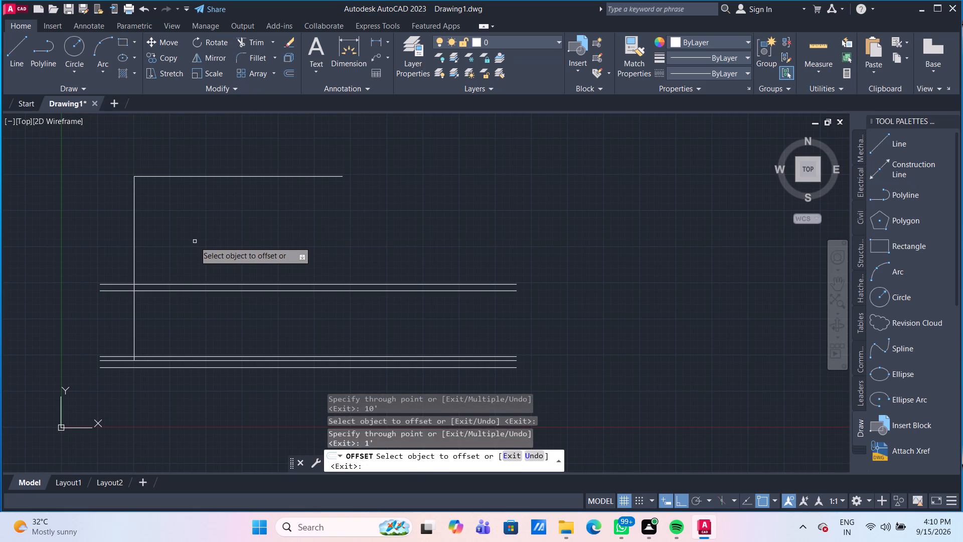
Offset the uppermost 60' line upward by 10', and offset that new line up another 1'.
click(199, 285)
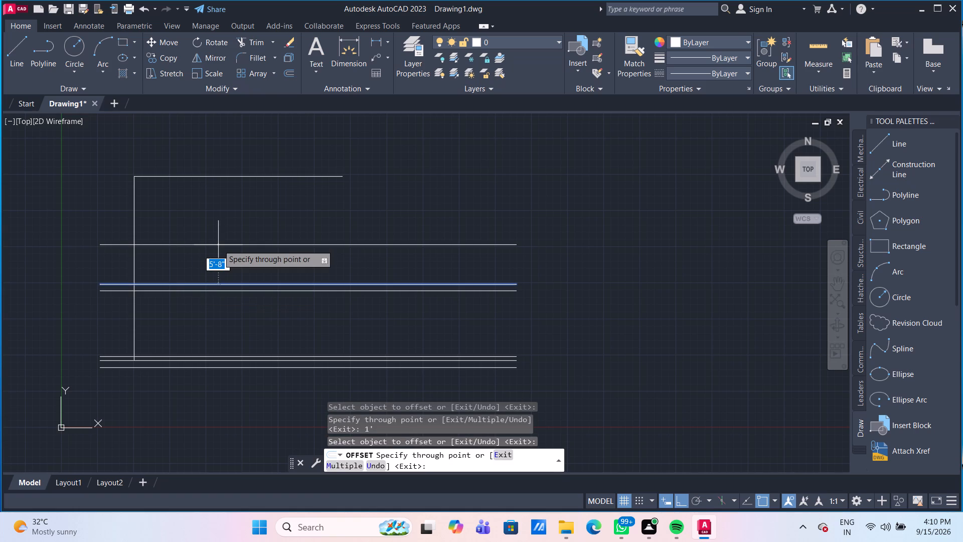
text(10')
key(Return)
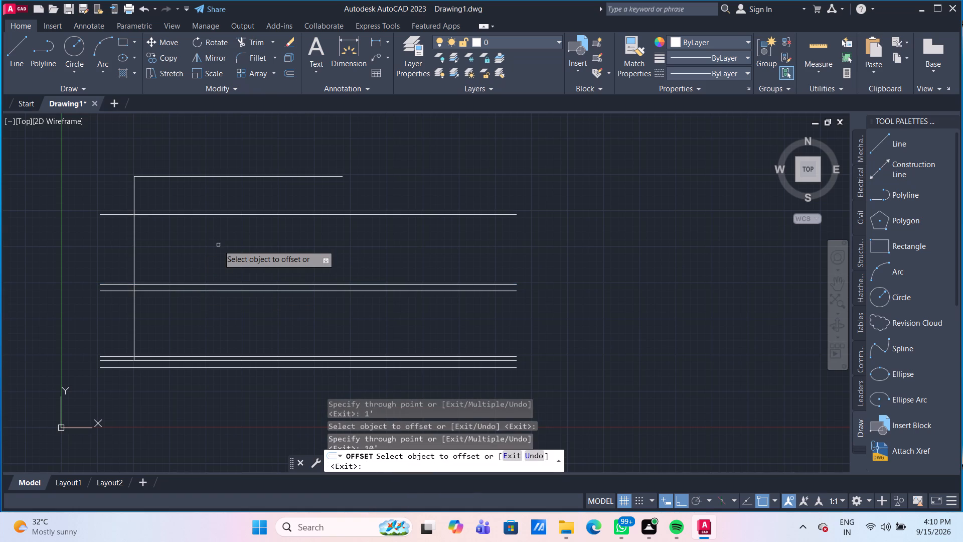
scroll(223, 206, up, 1)
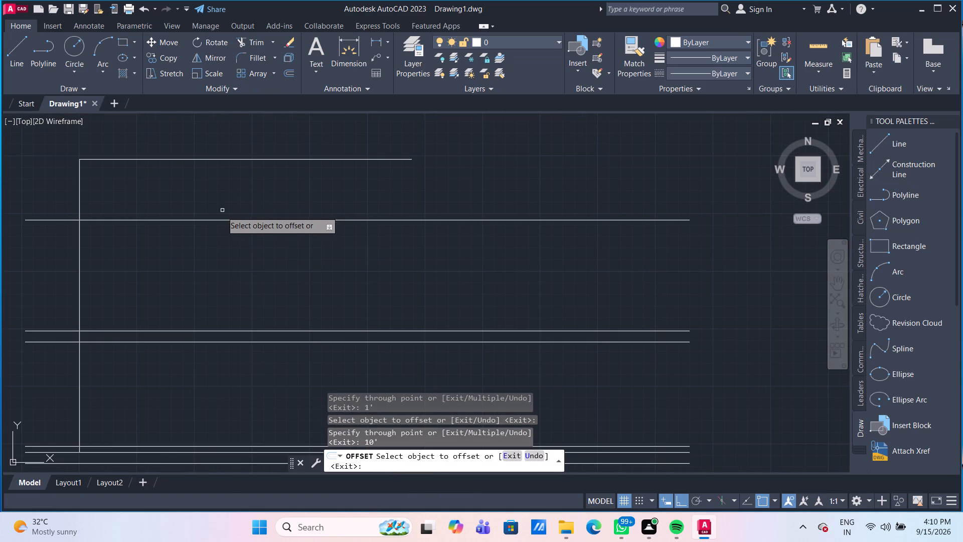
click(221, 221)
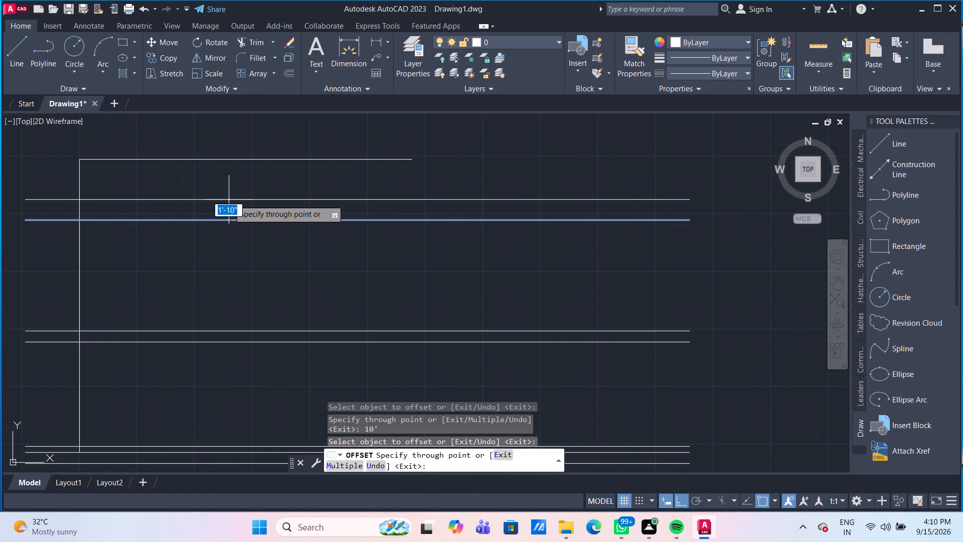
key(1)
key(apostrophe)
key(Return)
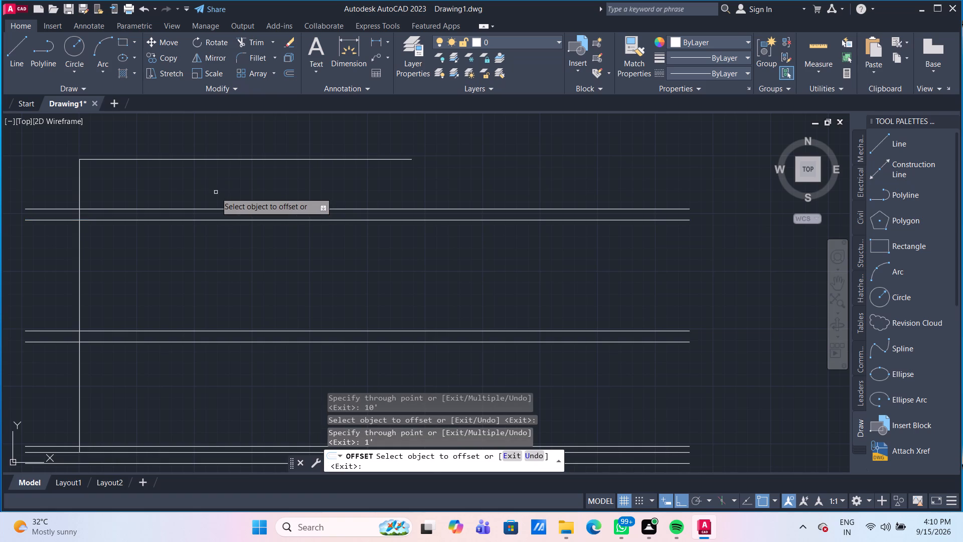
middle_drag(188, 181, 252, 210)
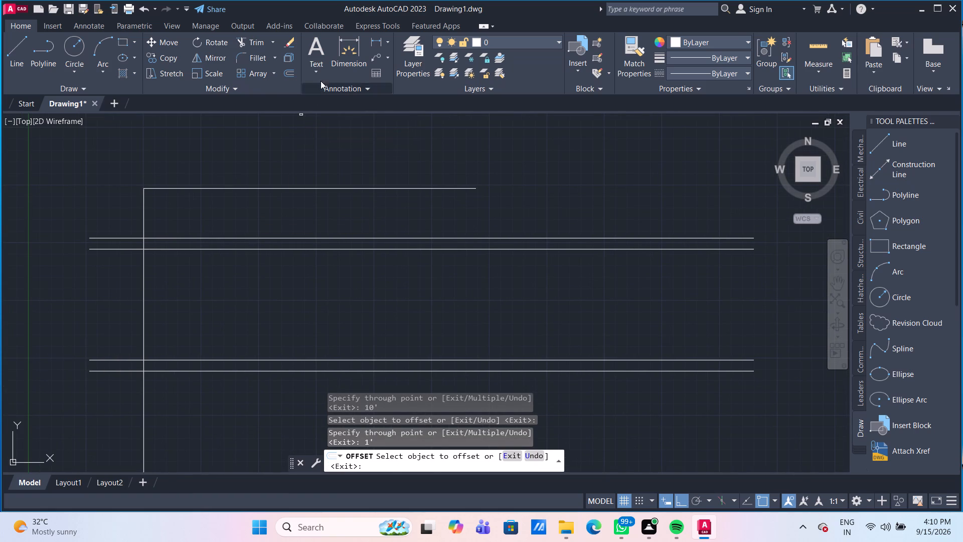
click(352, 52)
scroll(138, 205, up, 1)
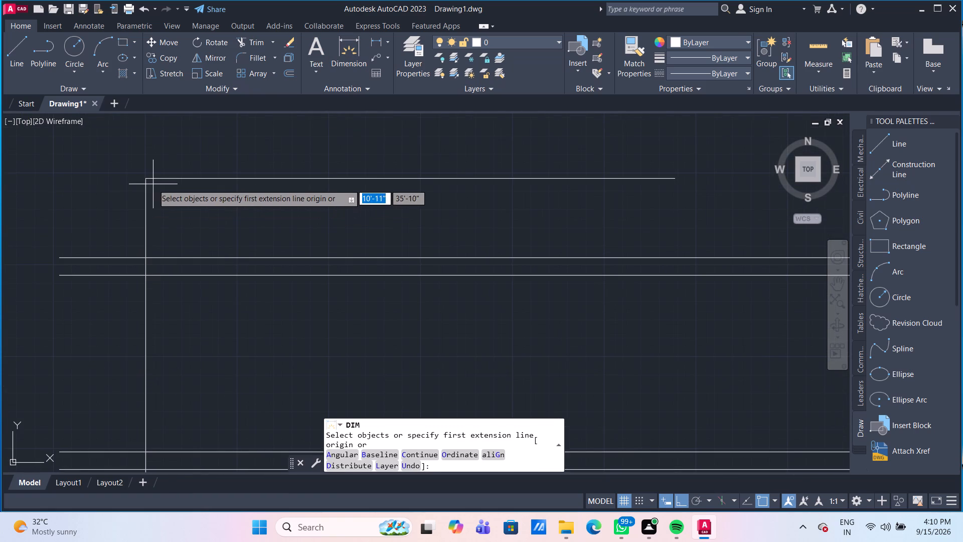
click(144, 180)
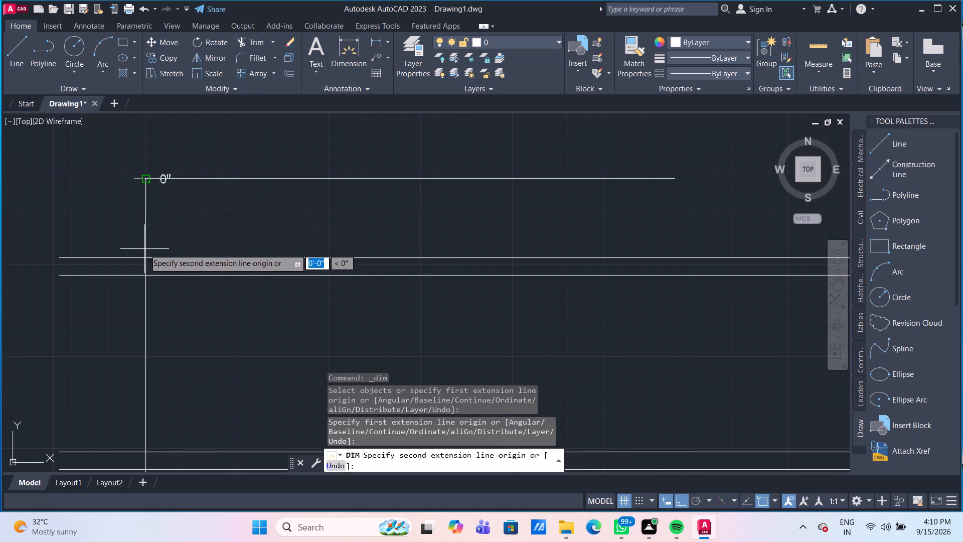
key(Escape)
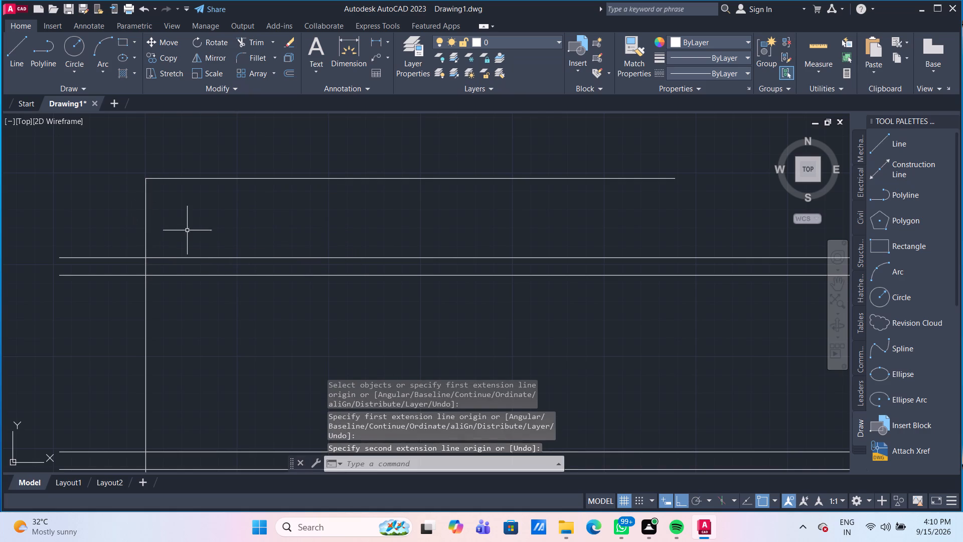
Move the top line of the three base lines straight down by 1'2", using its intersection with the vertical line as base point.
scroll(235, 295, down, 1)
middle_drag(243, 308, 224, 253)
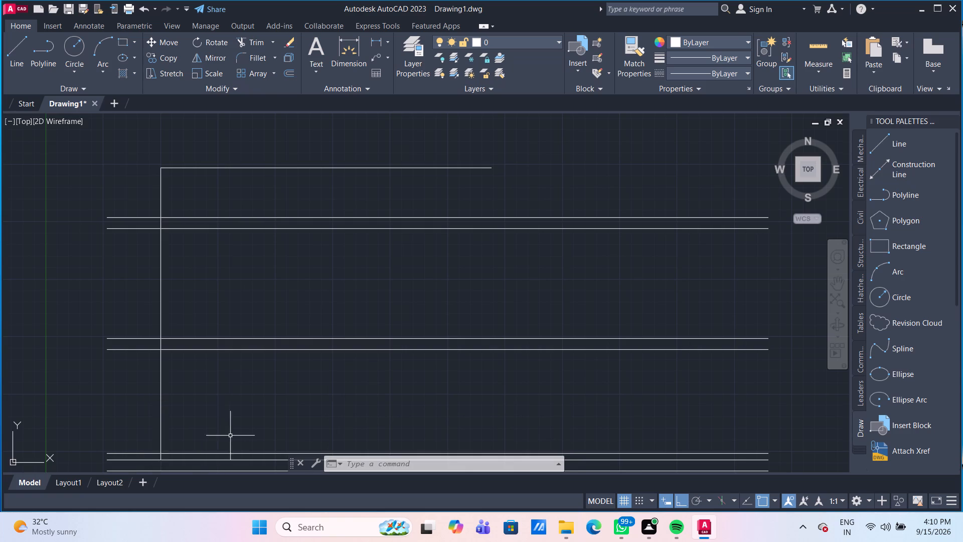
scroll(235, 424, down, 2)
middle_drag(227, 361, 216, 369)
scroll(206, 440, up, 2)
middle_drag(206, 440, 206, 396)
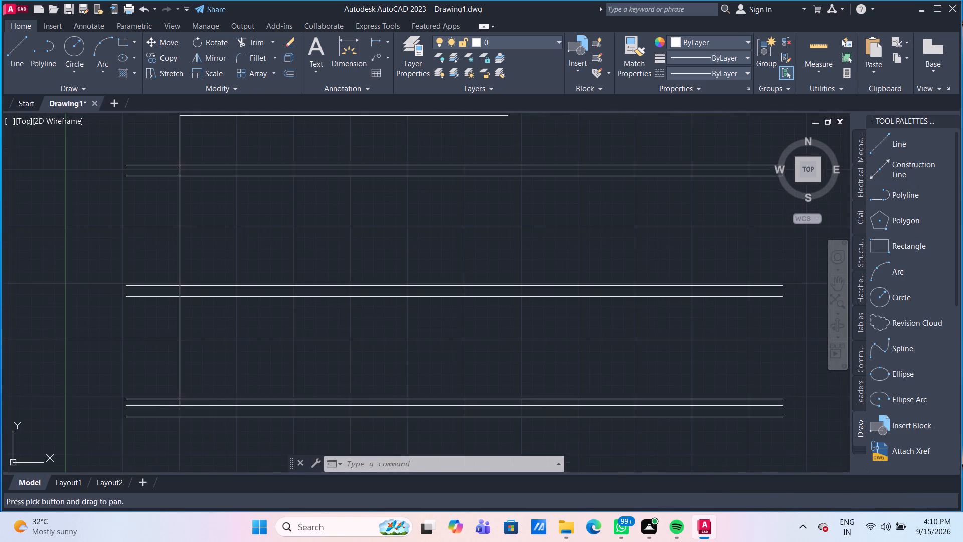
scroll(211, 371, up, 2)
middle_drag(211, 369, 223, 294)
scroll(233, 322, down, 1)
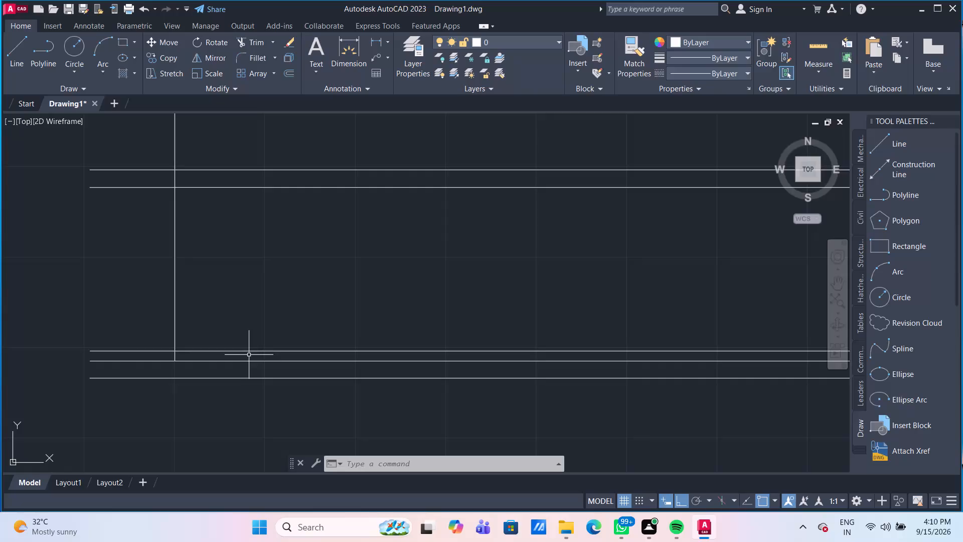
middle_drag(250, 346, 250, 299)
scroll(198, 334, up, 1)
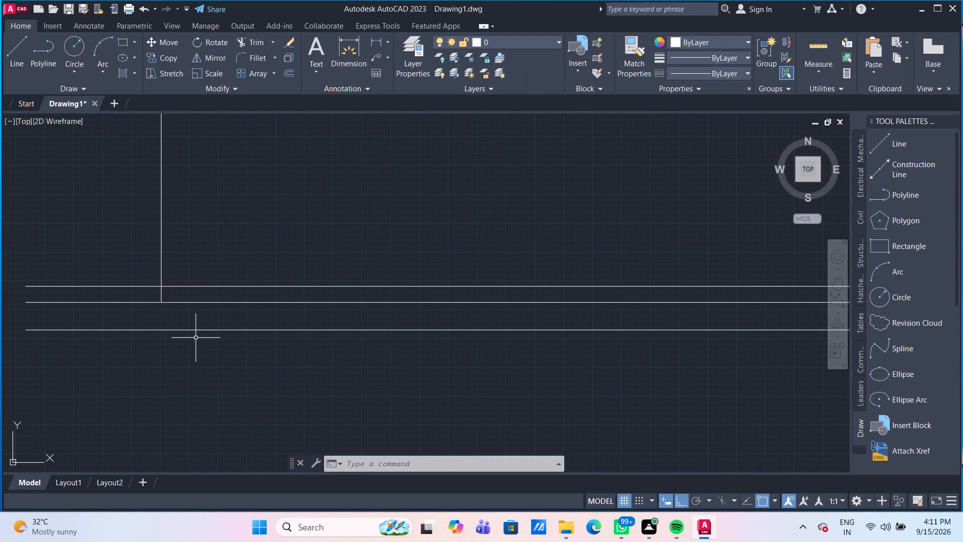
click(216, 288)
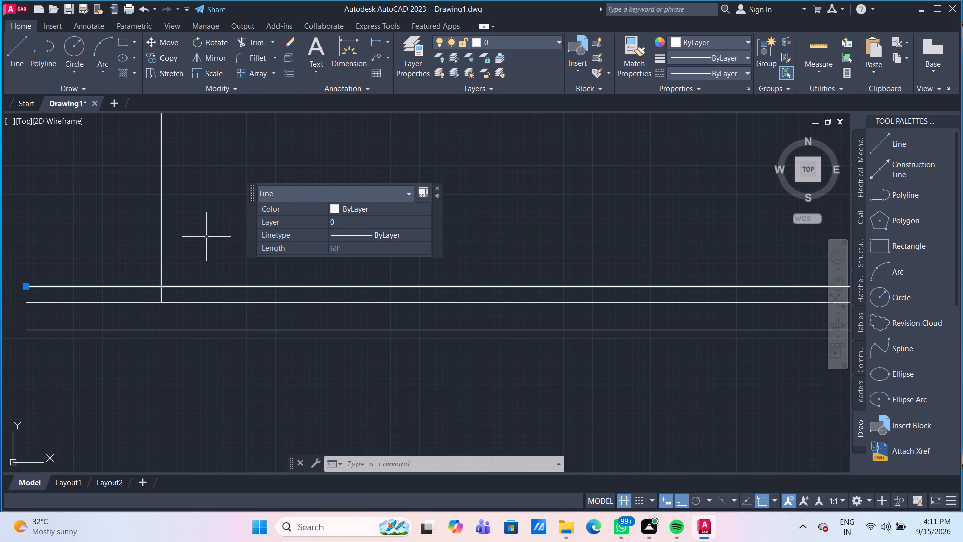
key(m)
key(Return)
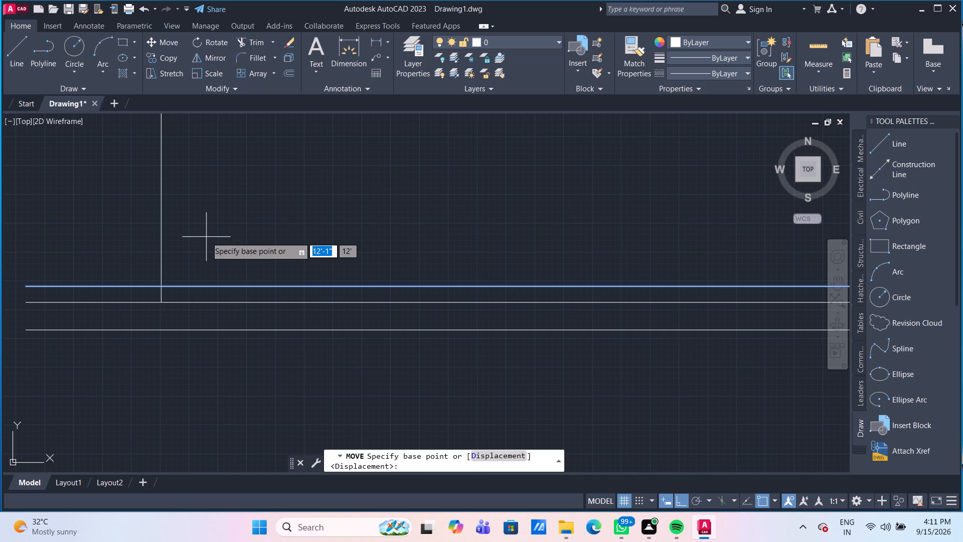
click(160, 288)
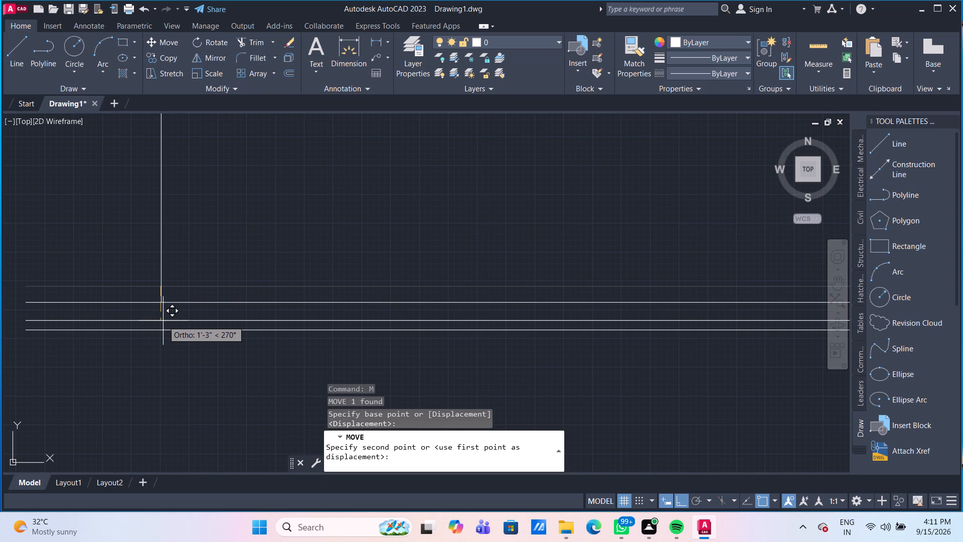
text(1'2")
key(Return)
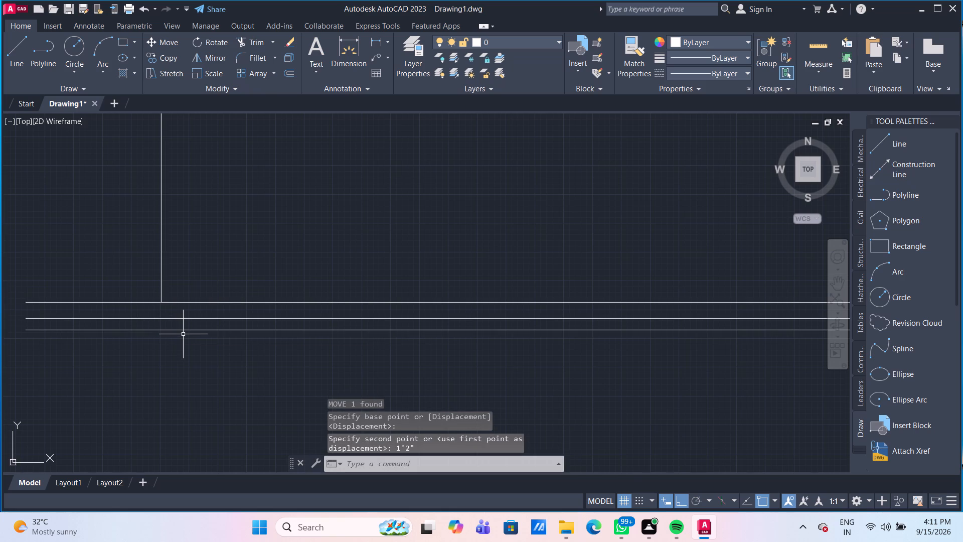
Delete the lowest of the three base lines.
click(184, 330)
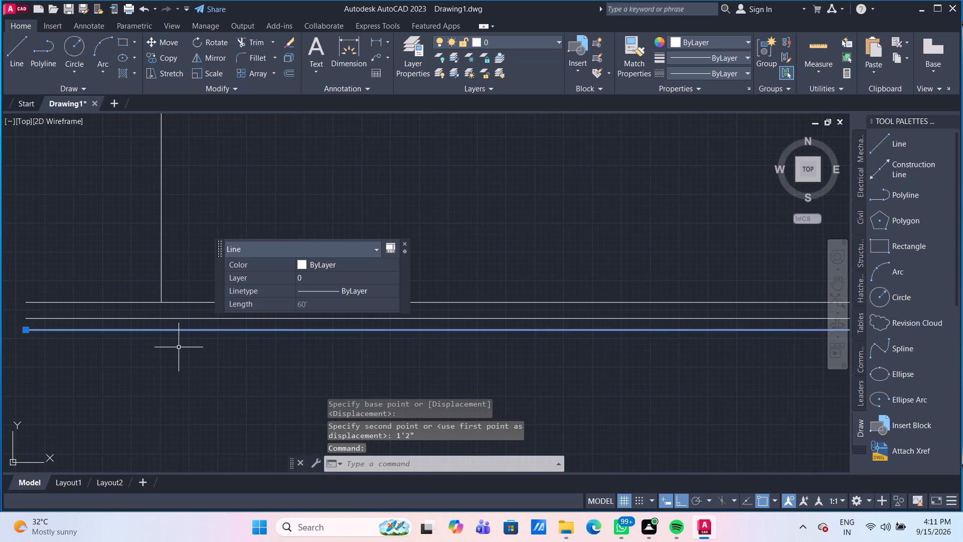
key(Delete)
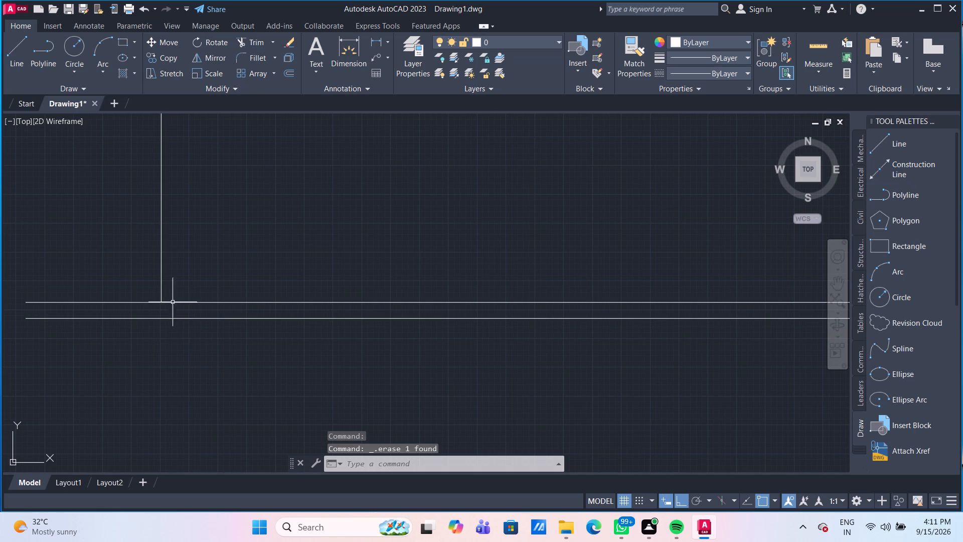
Check the gap between the two remaining base lines at the vertical line with a temporary dimension.
click(348, 52)
scroll(170, 316, up, 1)
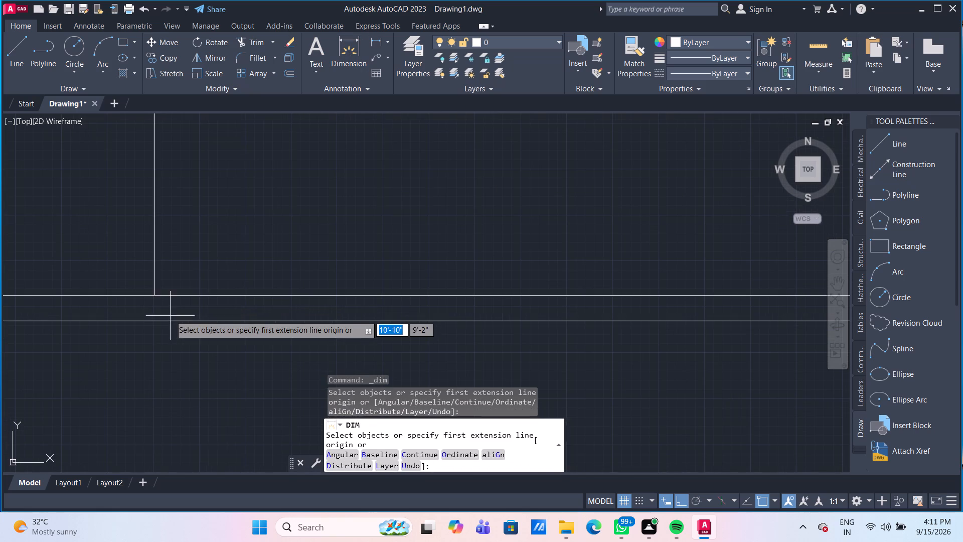
drag(155, 295, 156, 302)
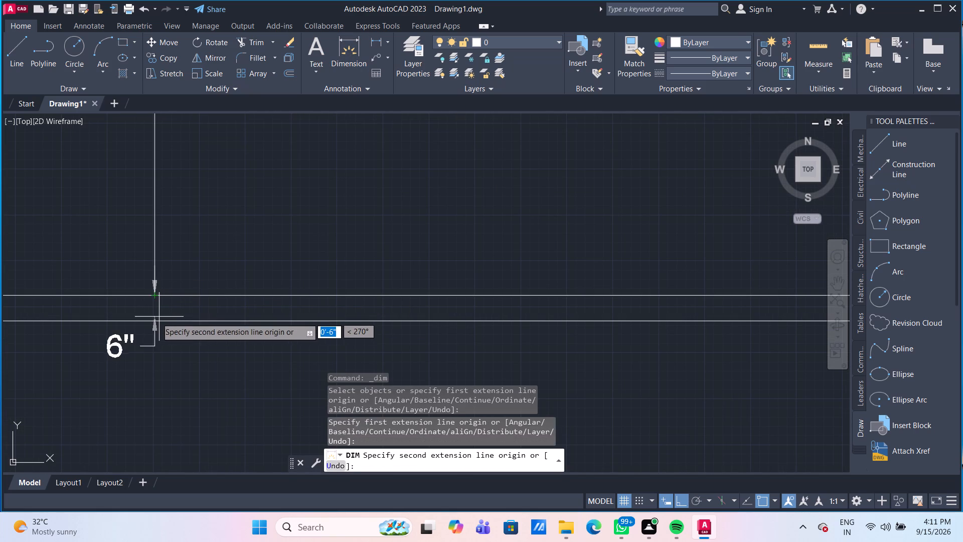
click(155, 319)
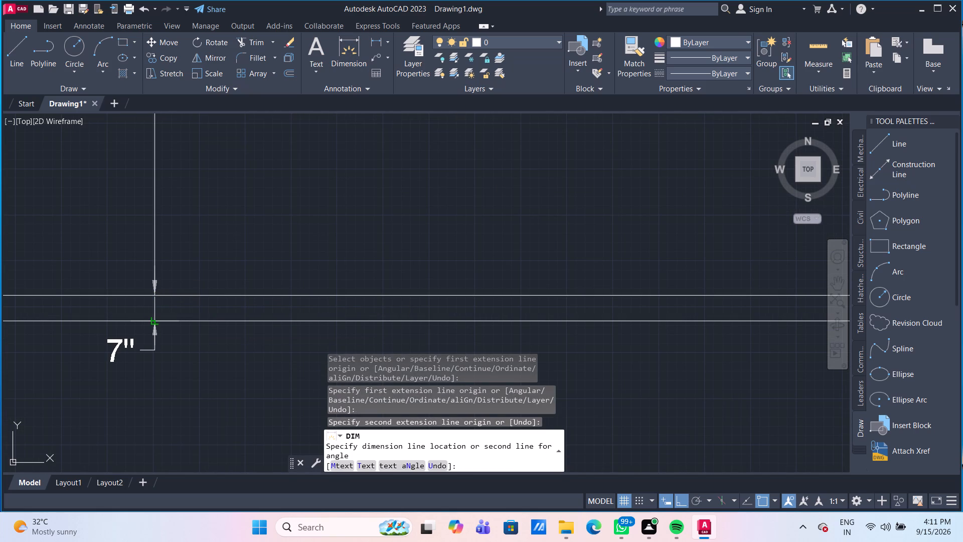
key(Escape)
Offset the lower of the two base lines downward by 1'.
key(o)
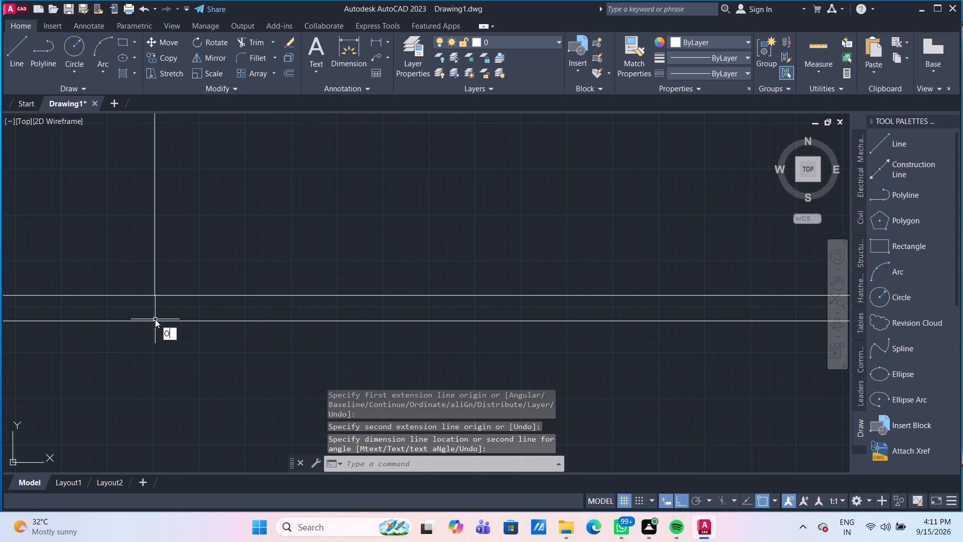
key(Return)
key(Return)
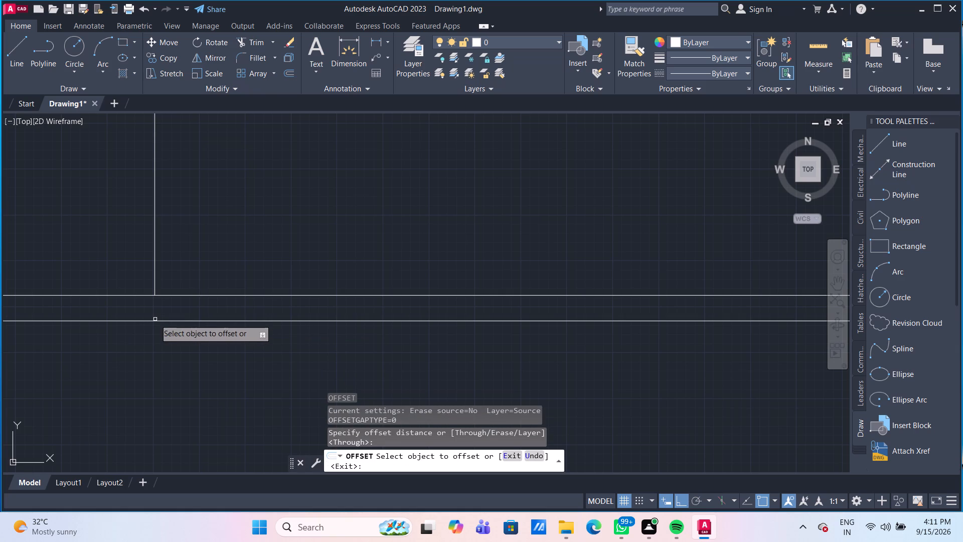
click(163, 322)
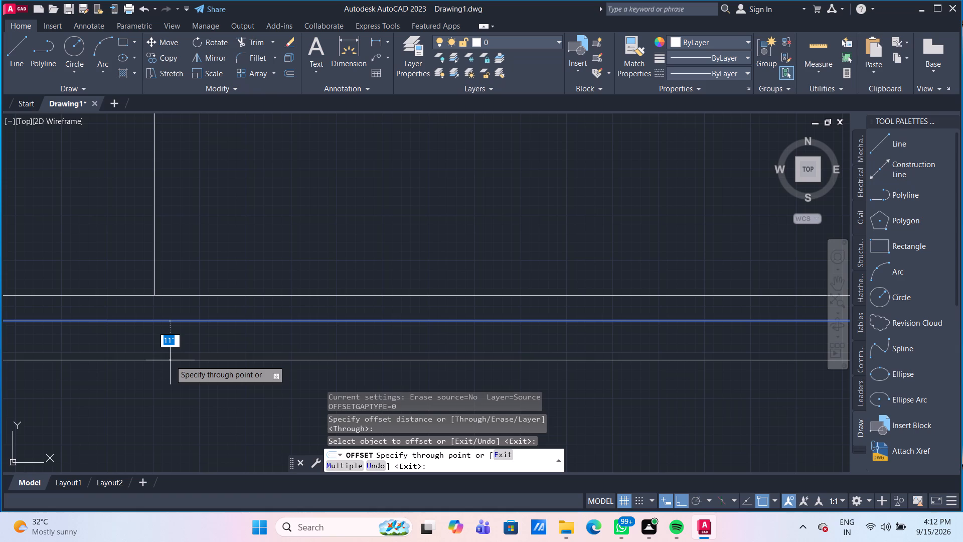
text(1')
key(Return)
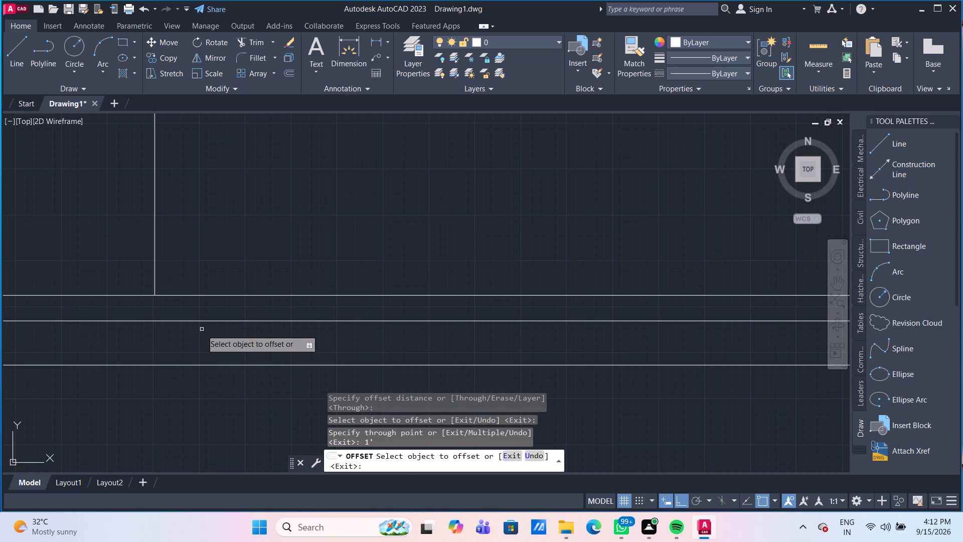
key(Escape)
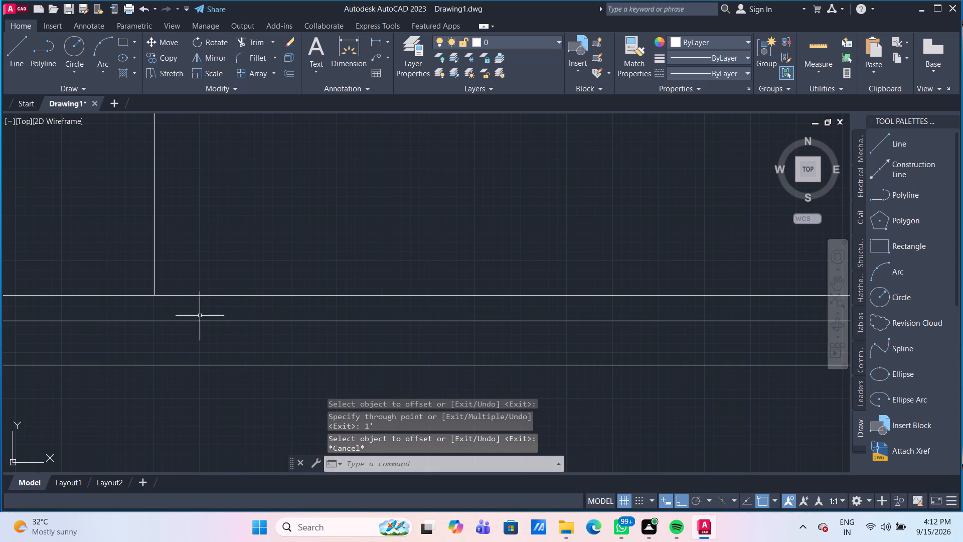
Select the four horizontal level lines above the base lines and set their color to index color 254.
scroll(158, 272, down, 3)
middle_drag(145, 198, 219, 286)
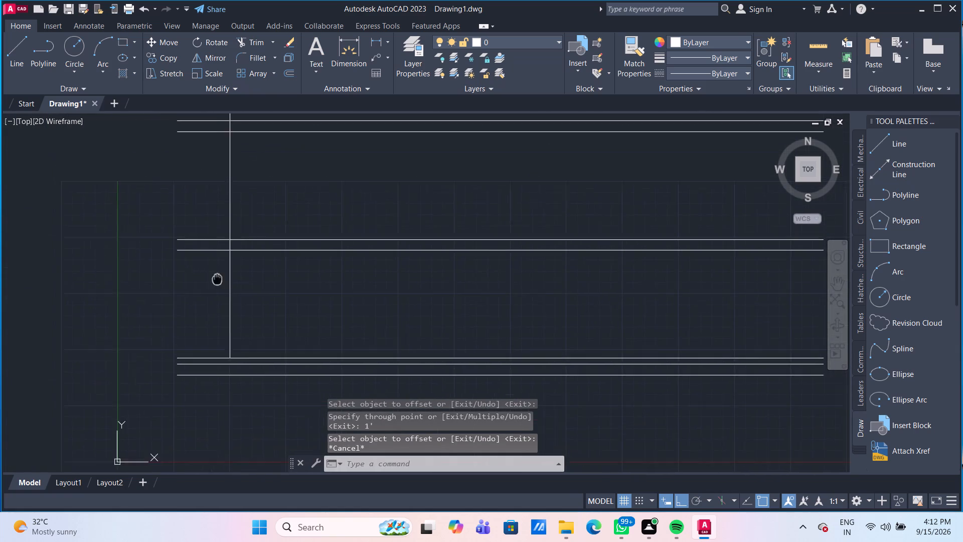
middle_drag(219, 286, 224, 320)
drag(211, 316, 208, 296)
click(186, 132)
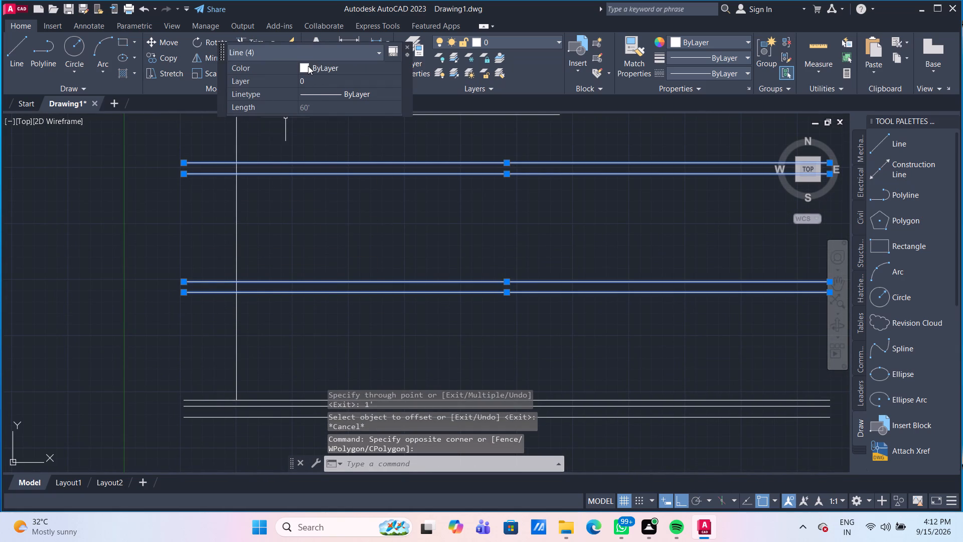
click(305, 66)
click(305, 66)
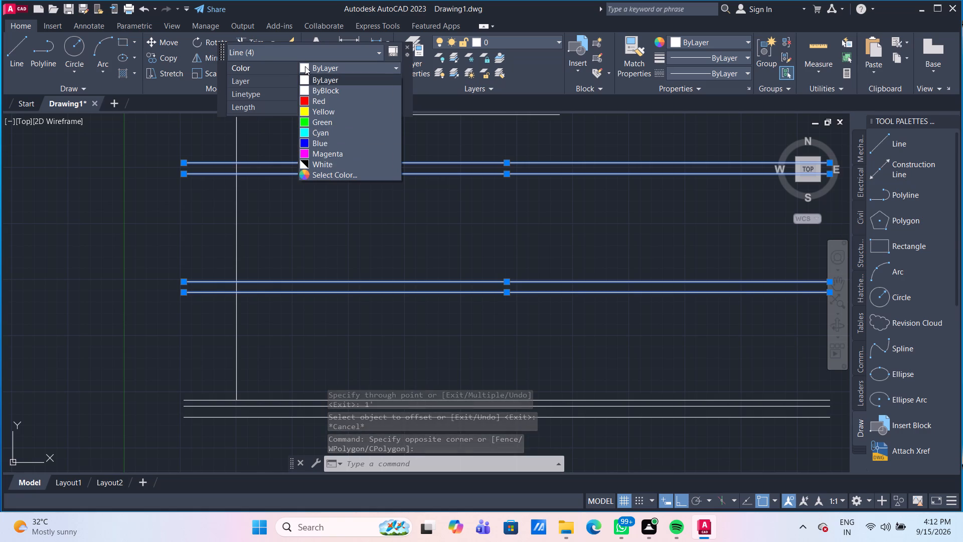
click(325, 174)
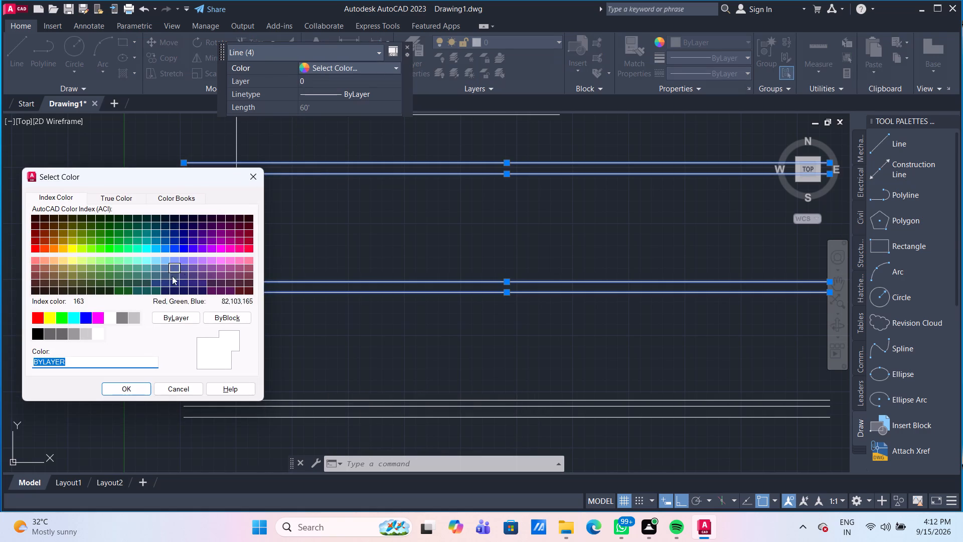
click(134, 321)
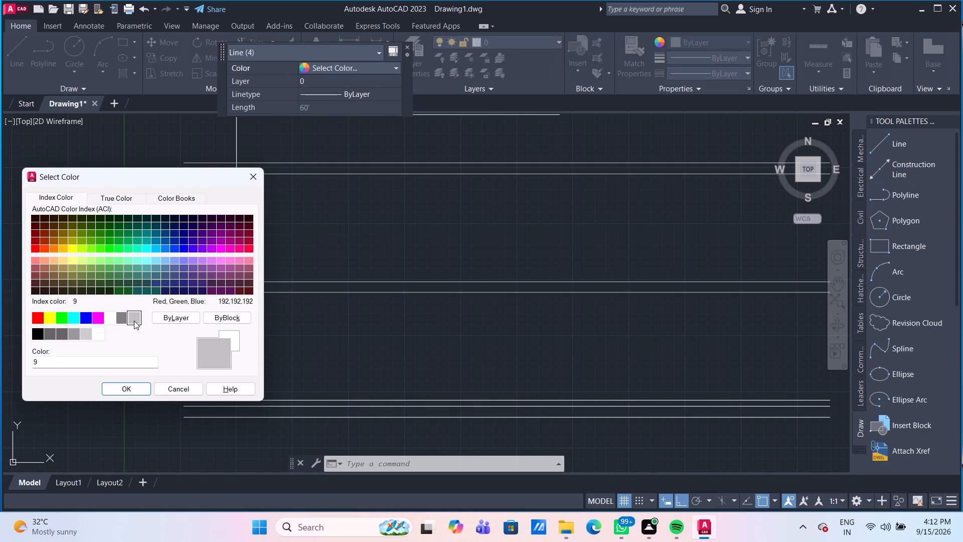
click(85, 334)
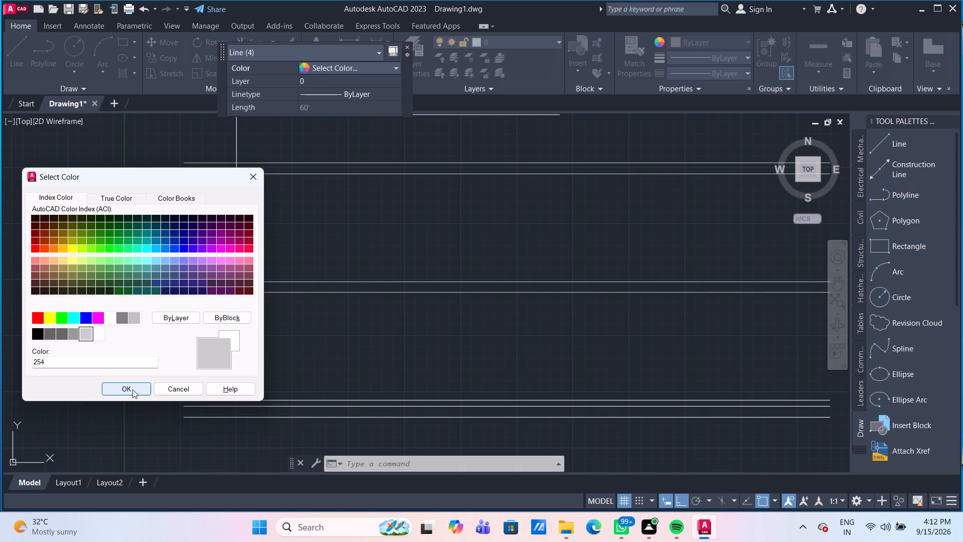
click(132, 389)
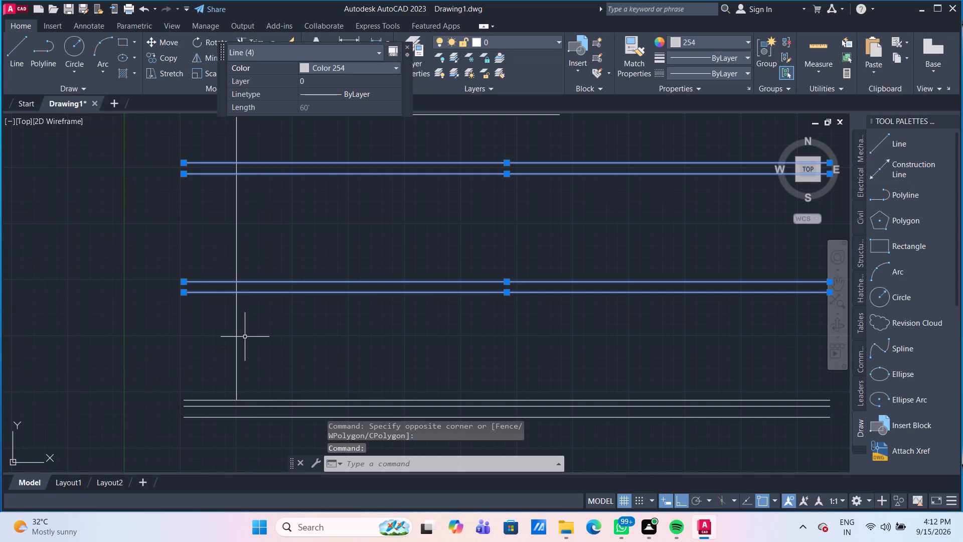
Change the color of the four selected level lines to the darker gray index color 252.
click(307, 68)
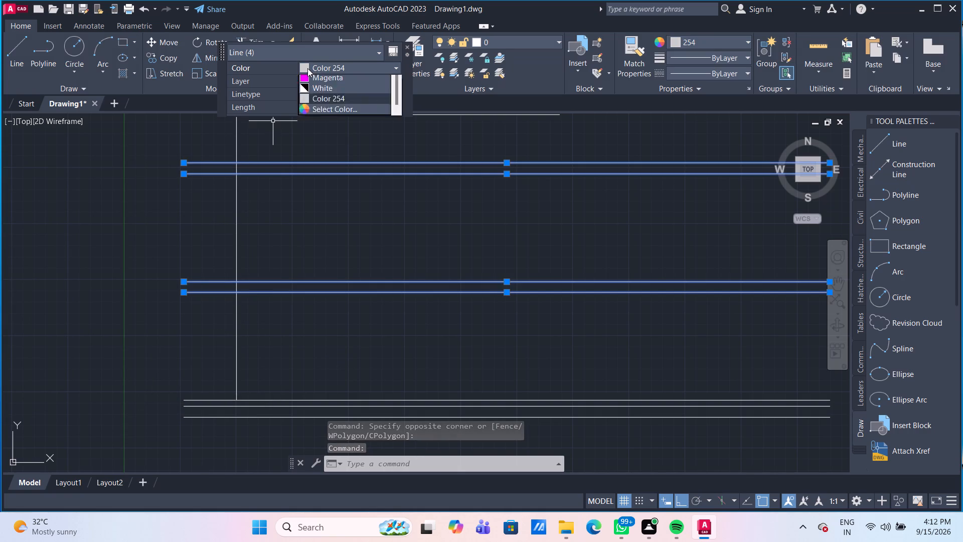
click(307, 68)
click(307, 68)
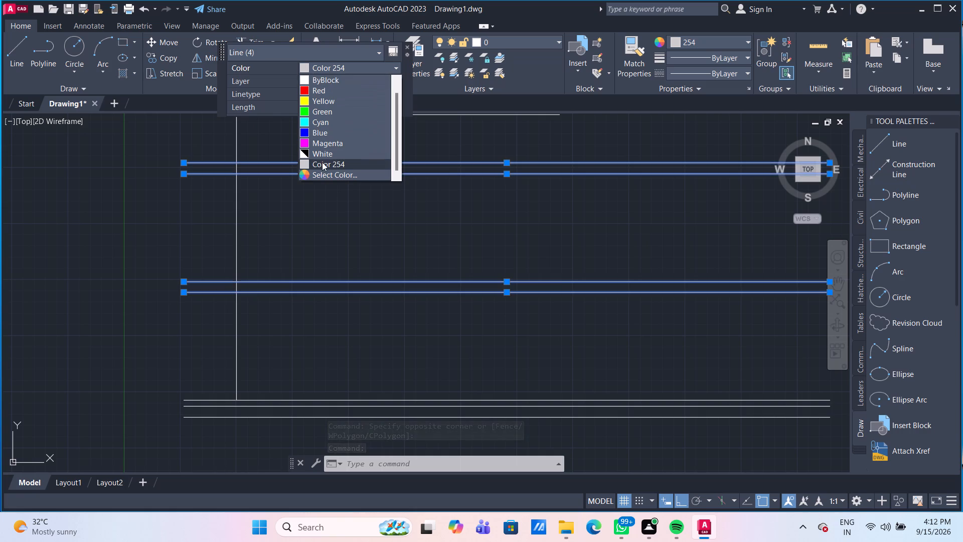
click(325, 176)
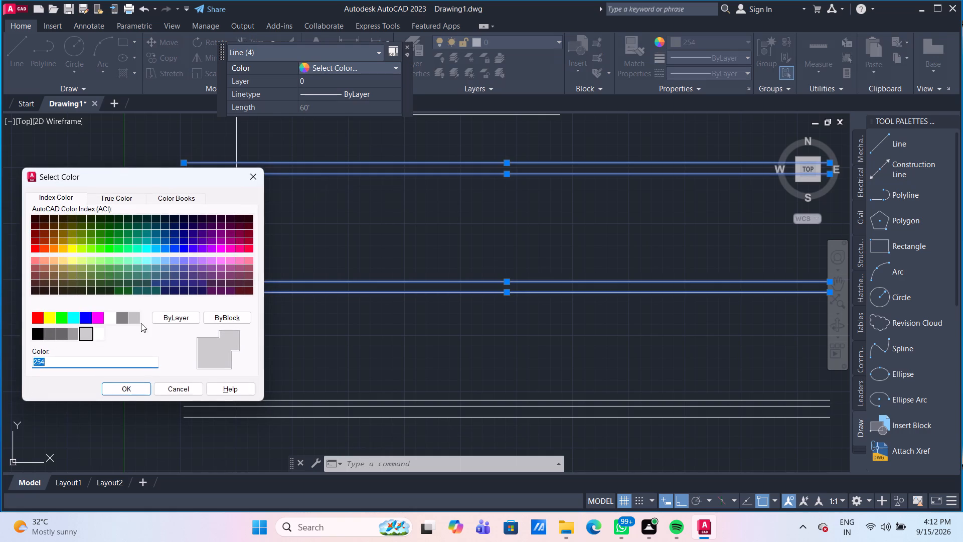
click(54, 334)
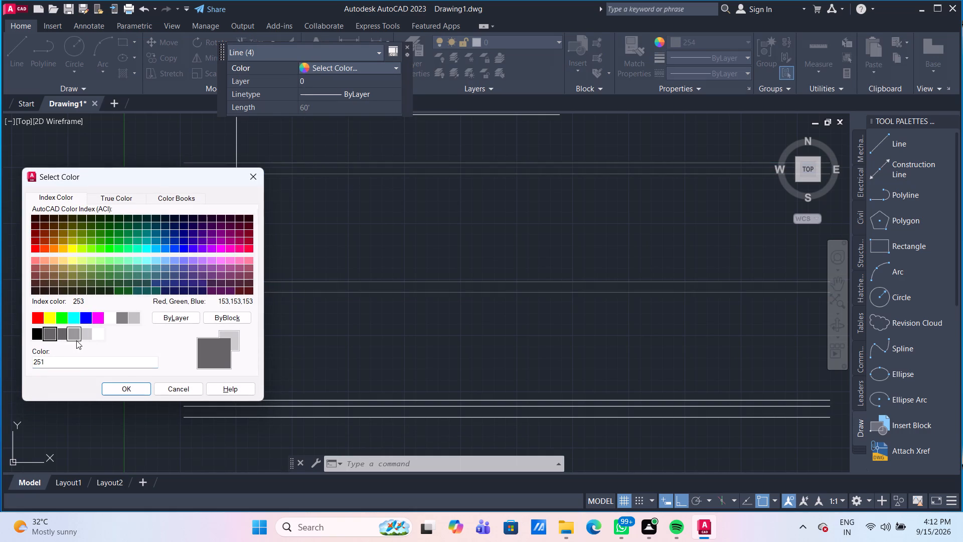
click(61, 333)
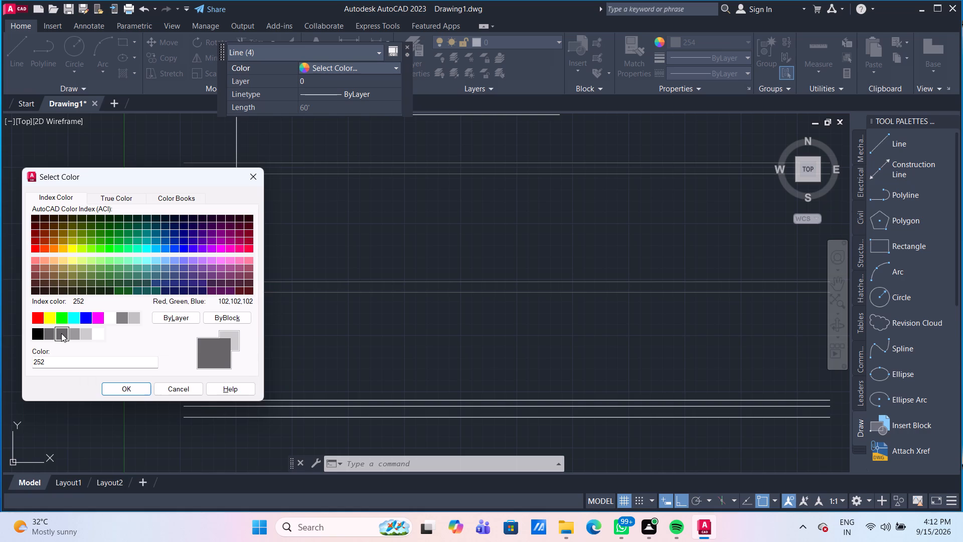
click(123, 387)
key(Escape)
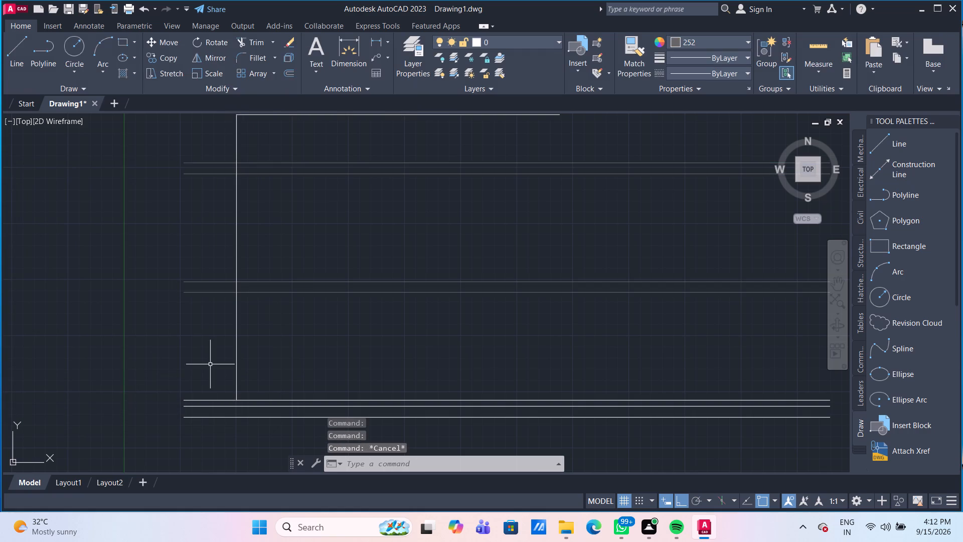
Offset the vertical line by 4'7.5" toward the inside of the outline.
middle_drag(320, 341, 315, 367)
scroll(320, 346, down, 1)
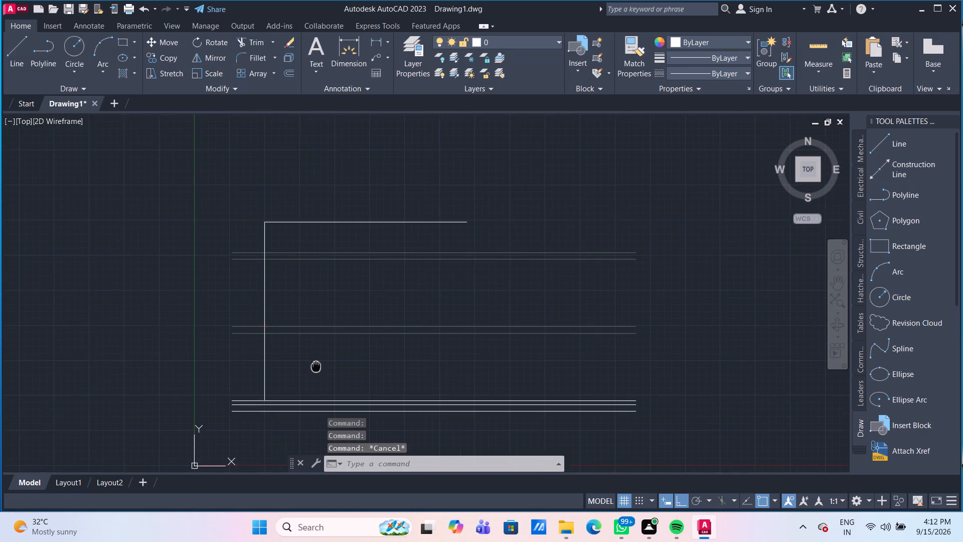
middle_drag(315, 367, 295, 333)
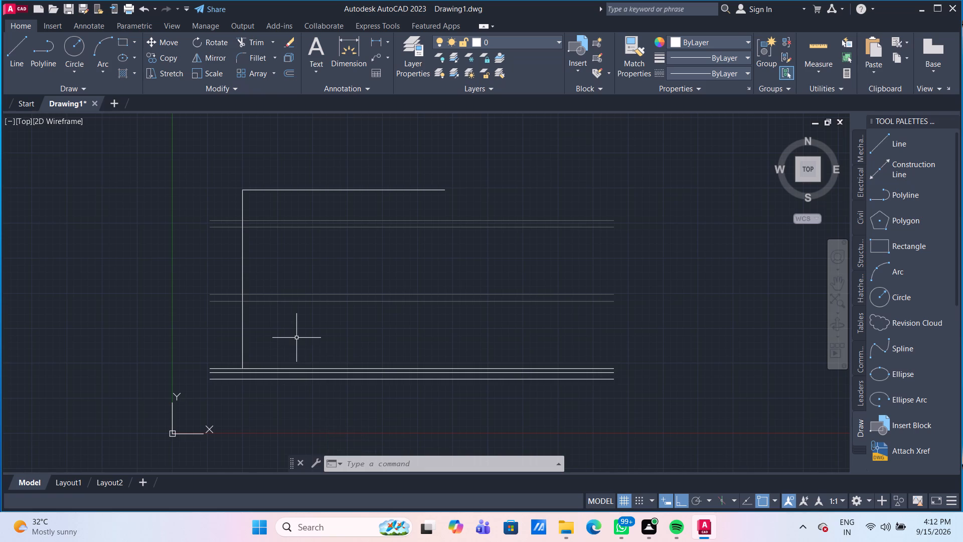
key(o)
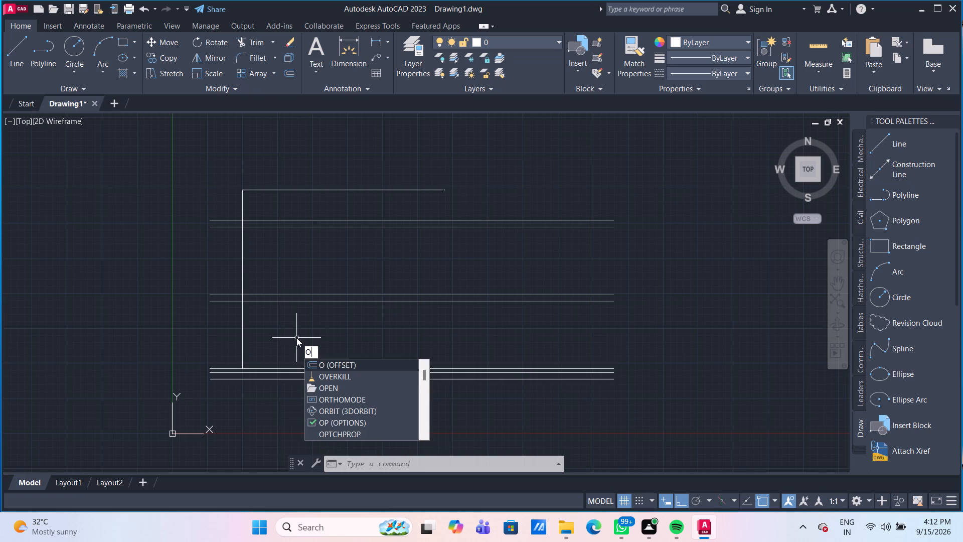
key(Return)
key(Return)
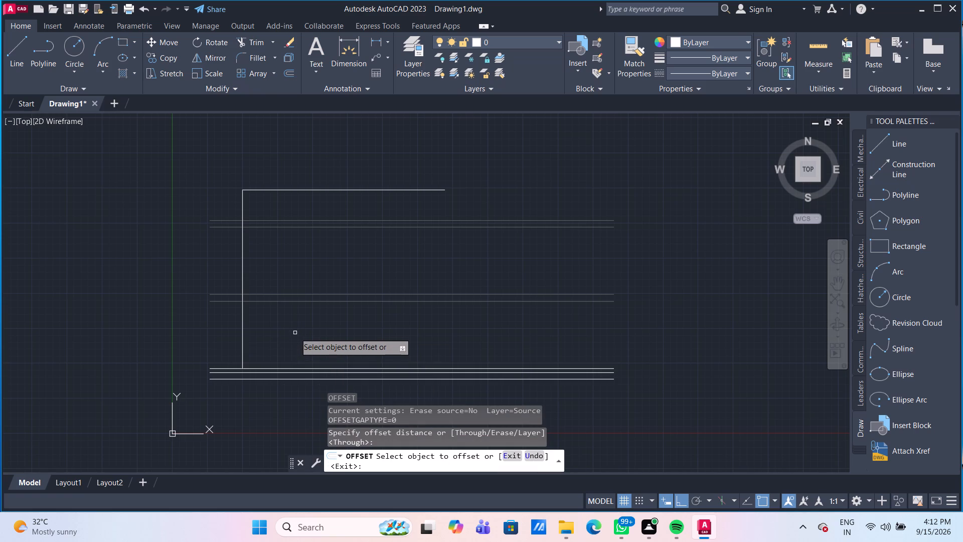
click(243, 340)
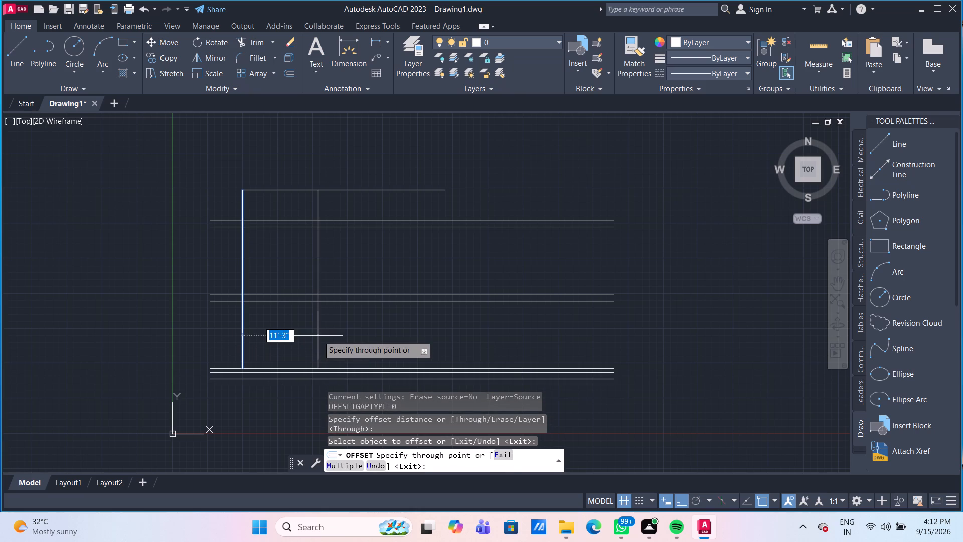
text(4')
text(7.5")
key(Return)
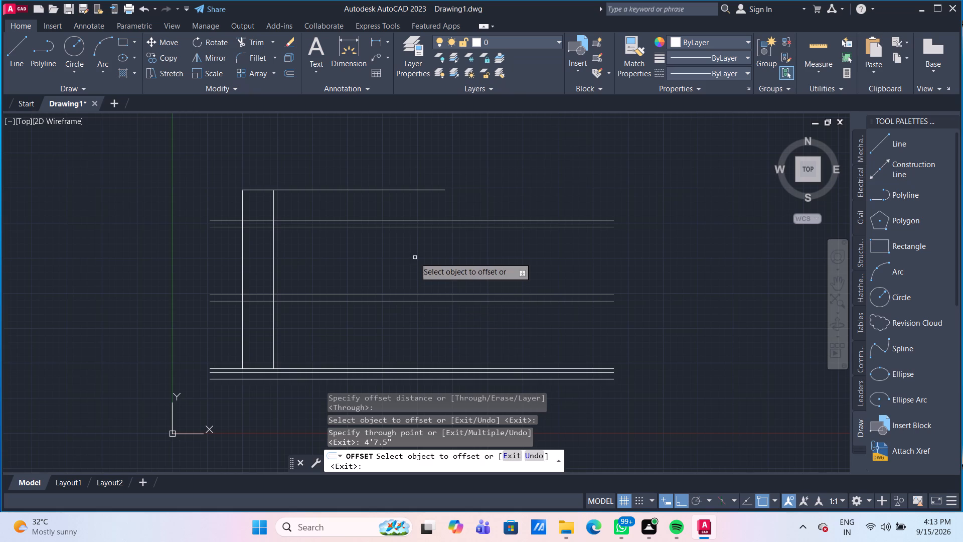
Draw a horizontal line about 25'5" long from the inner vertical line's intersection with the upper gray pair's lower line, ending below the top line's free end.
middle_drag(376, 215, 364, 252)
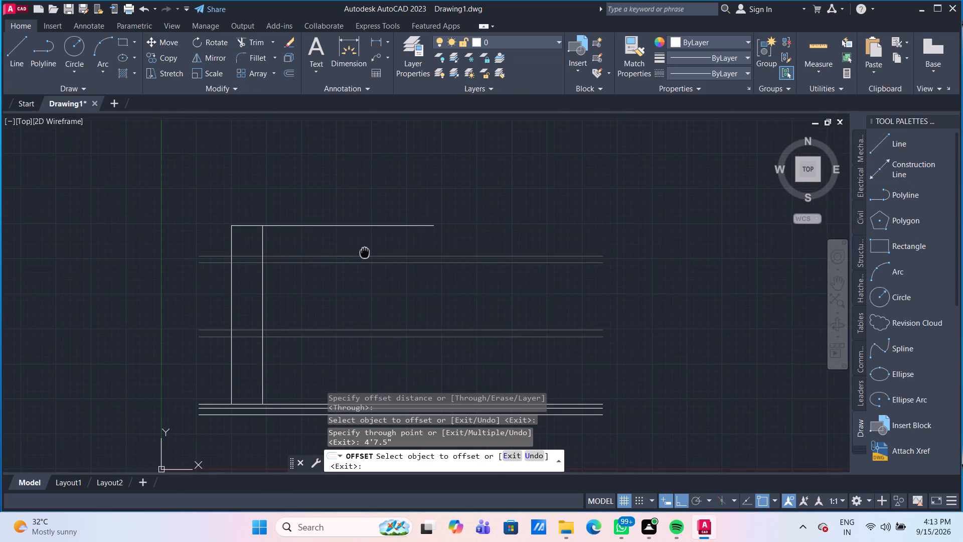
middle_drag(364, 252, 351, 307)
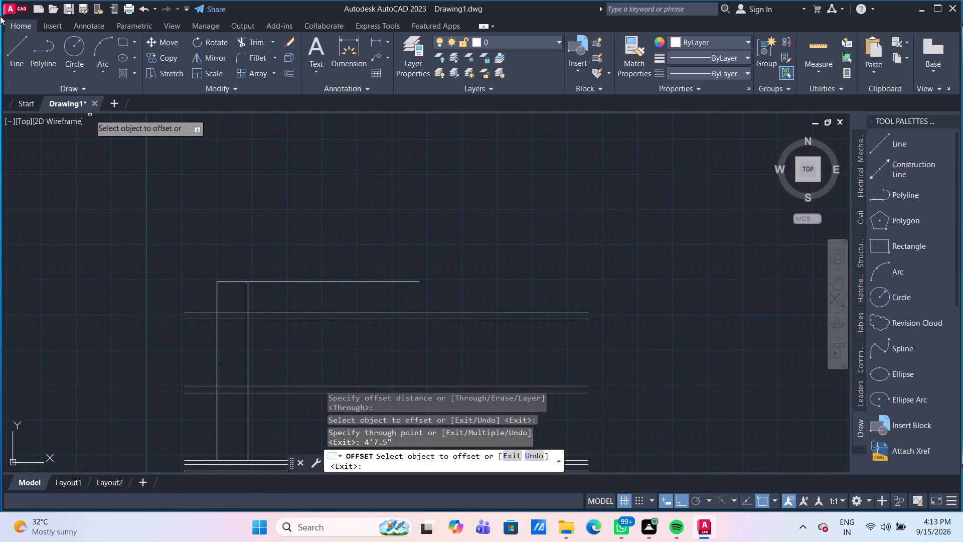
click(19, 49)
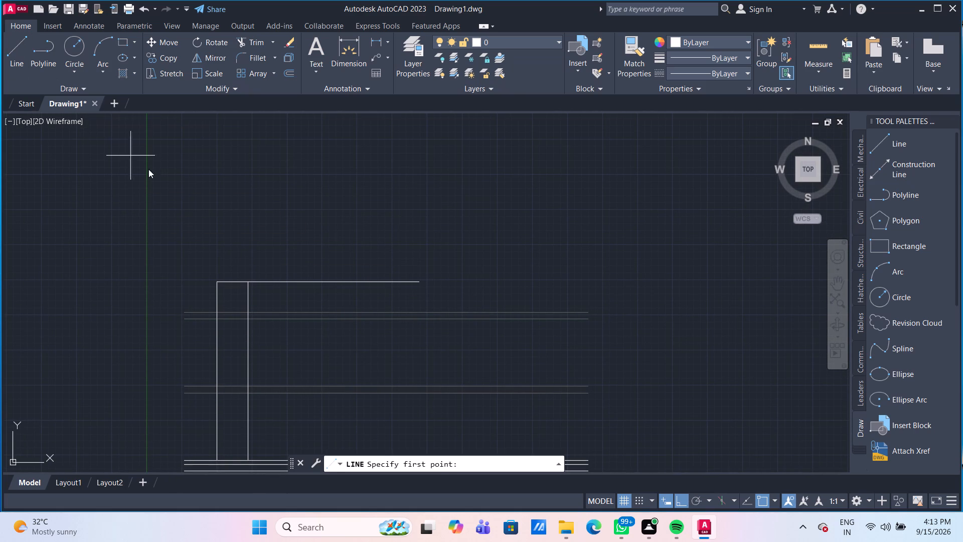
scroll(244, 316, up, 2)
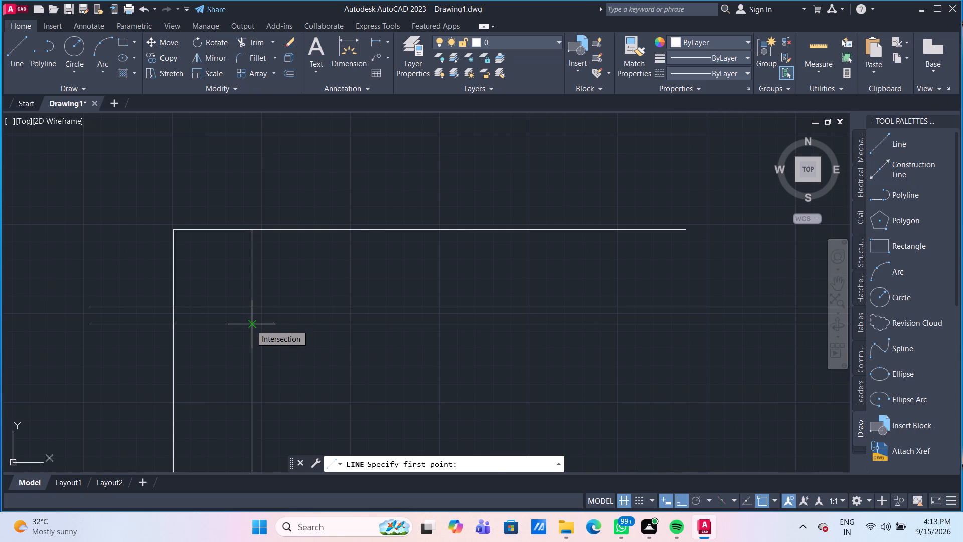
click(251, 325)
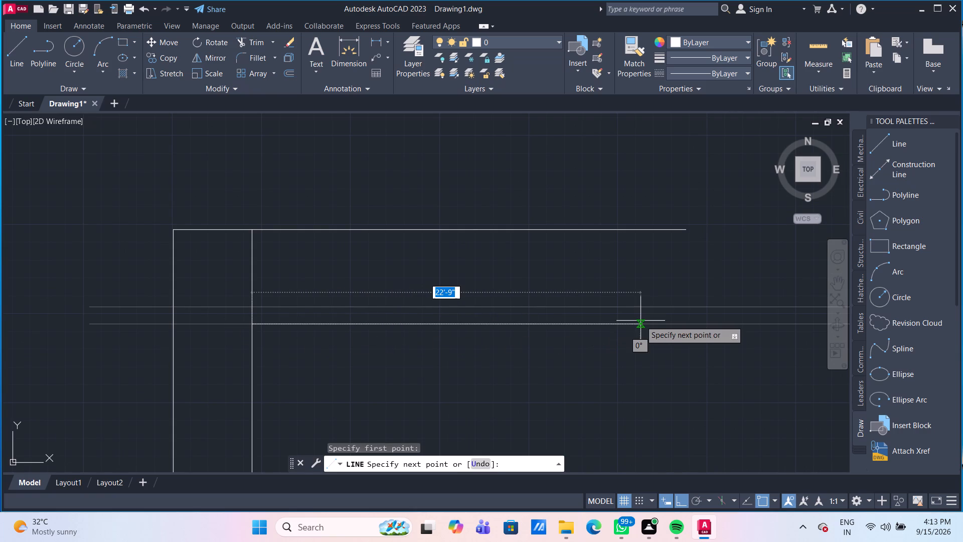
scroll(640, 321, down, 1)
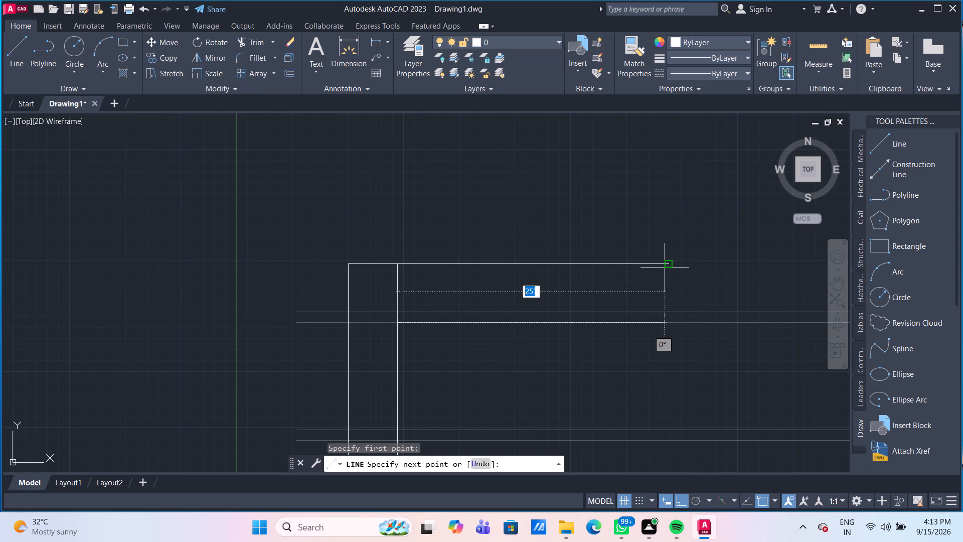
click(669, 325)
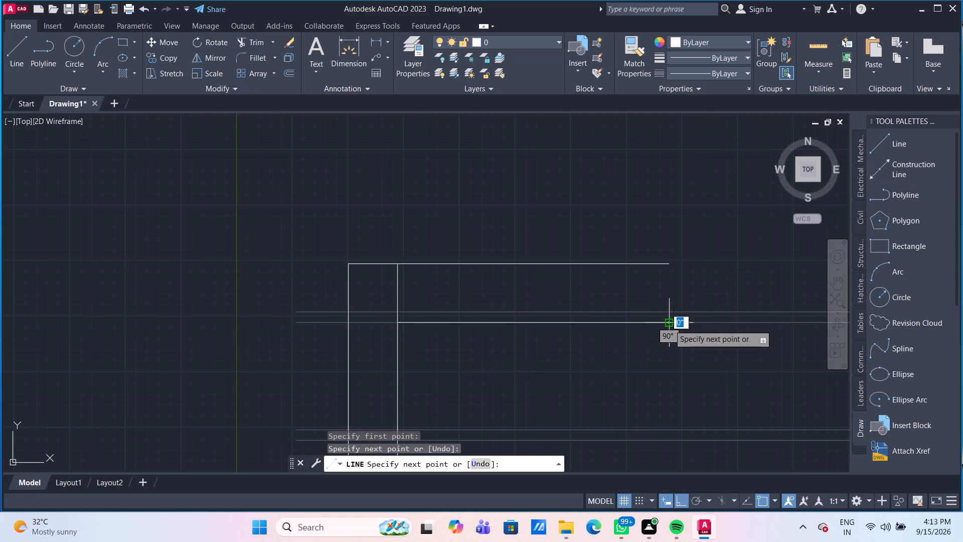
key(Return)
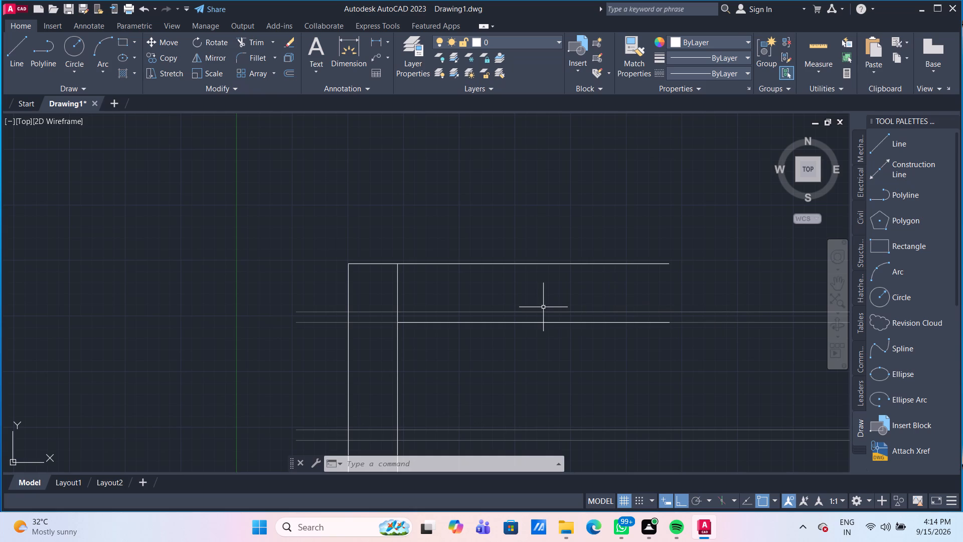
Trim the part of the inner vertical line that extends above the inner horizontal line, leaving a clean inner corner.
middle_drag(552, 353, 505, 248)
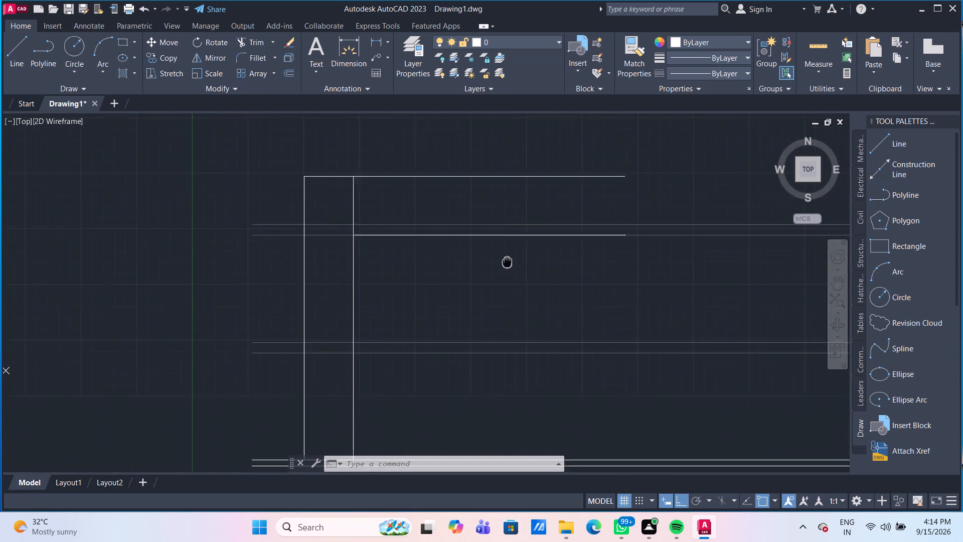
middle_drag(505, 248, 502, 210)
middle_drag(436, 198, 428, 266)
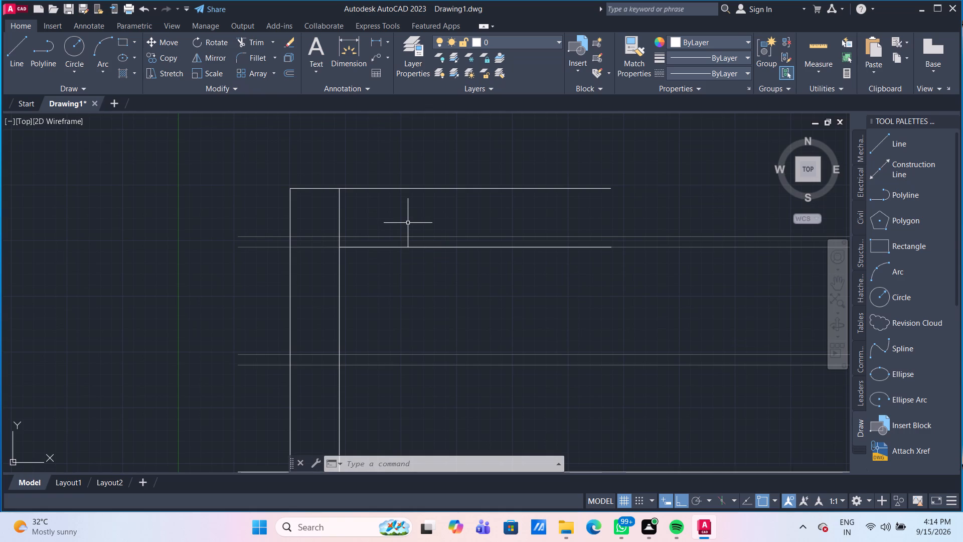
text(TR)
key(Return)
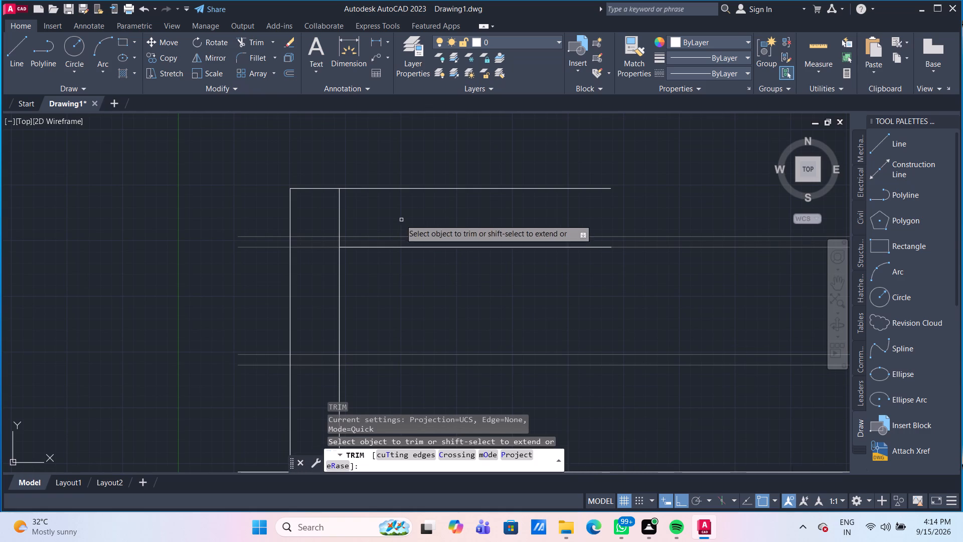
click(338, 212)
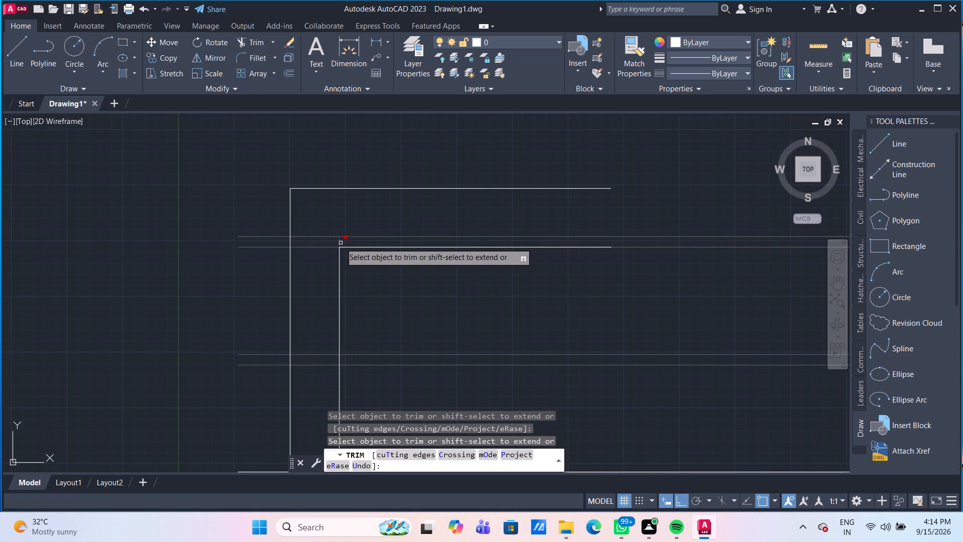
click(341, 243)
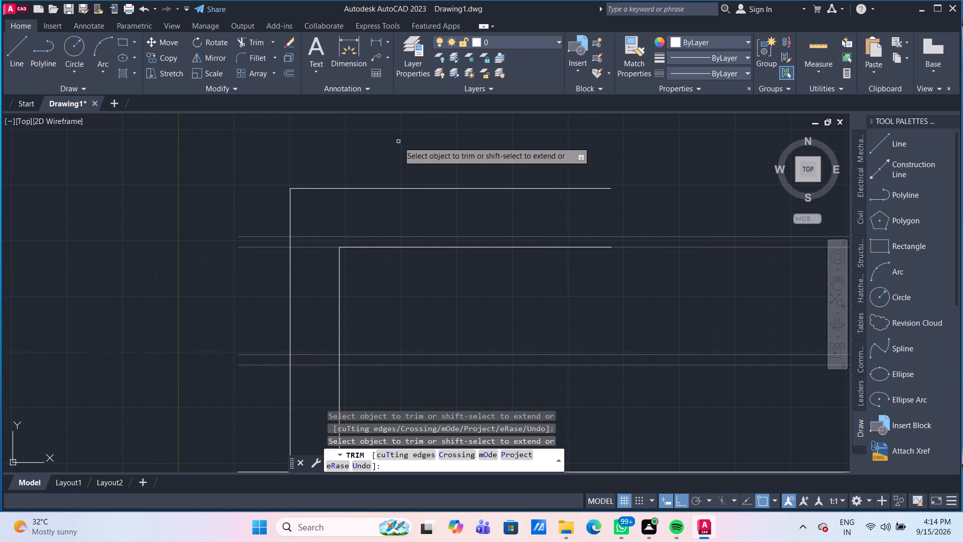
key(Escape)
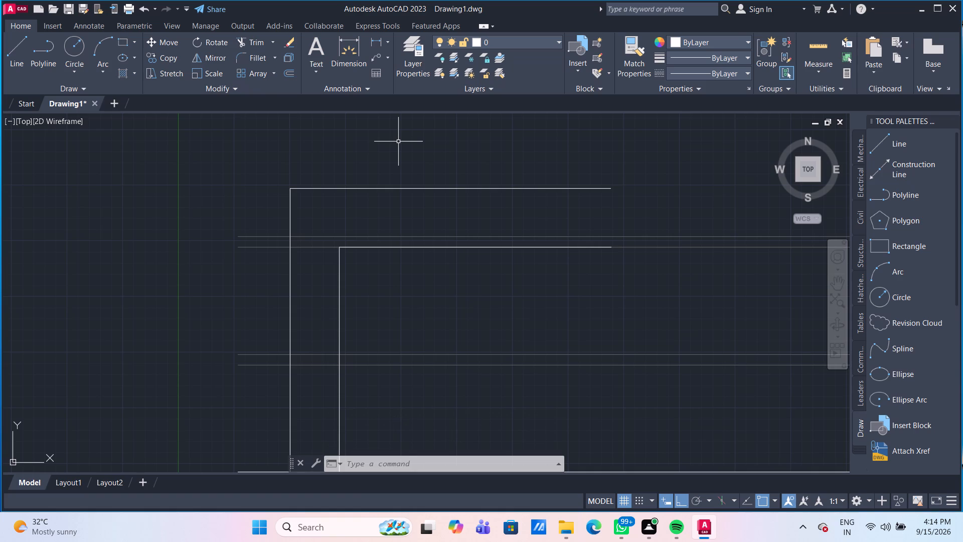
Offset the inner vertical line and the inner horizontal line by 9" toward the inside of the outline.
key(o)
key(Return)
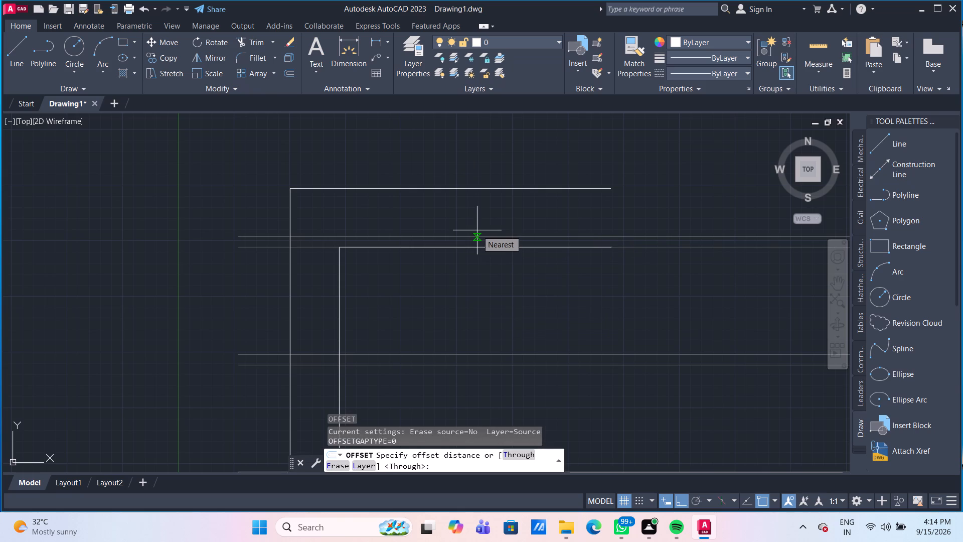
key(Return)
scroll(456, 255, up, 1)
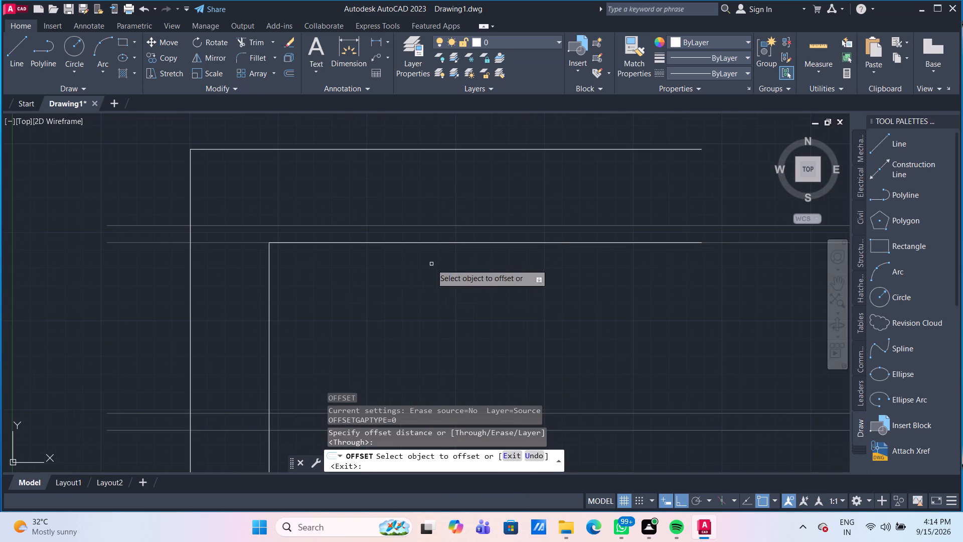
click(270, 284)
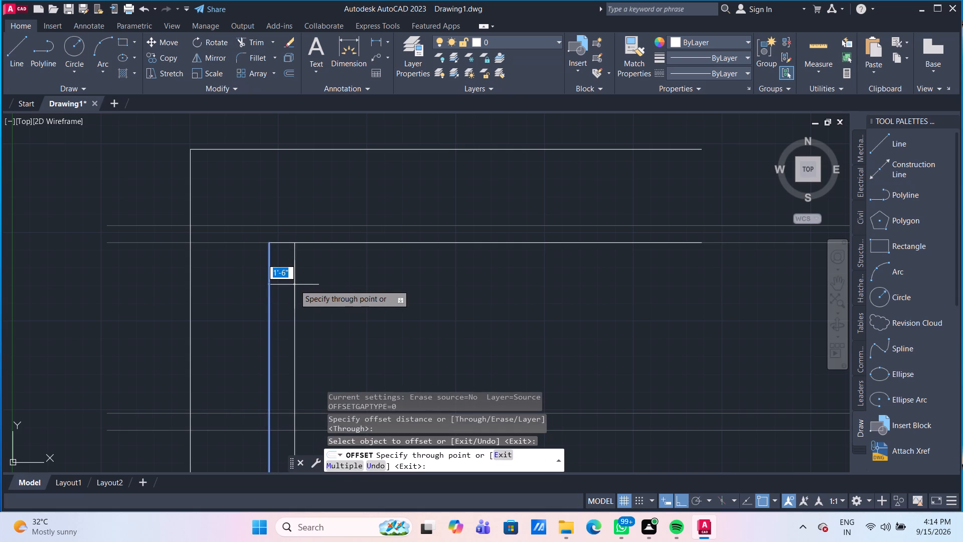
text(9")
key(Return)
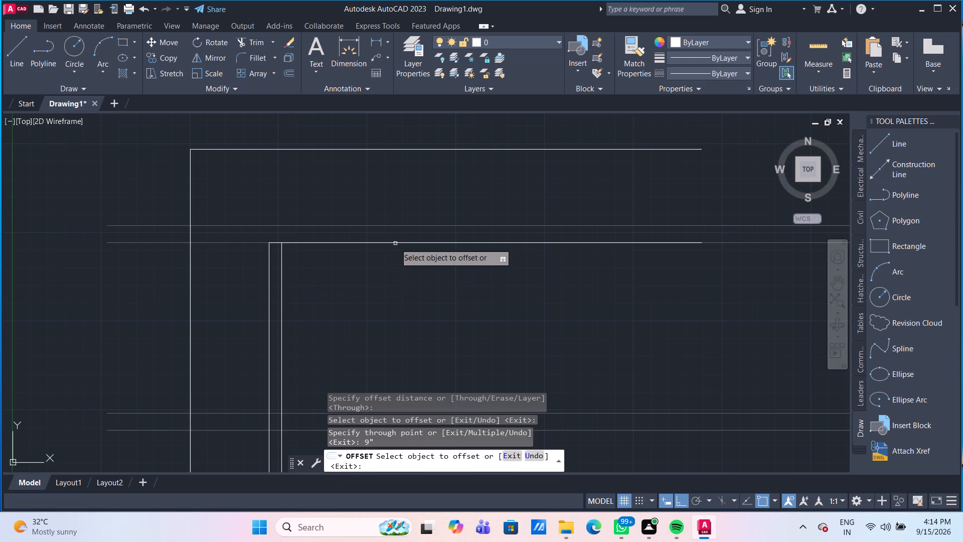
drag(395, 243, 395, 248)
text(9")
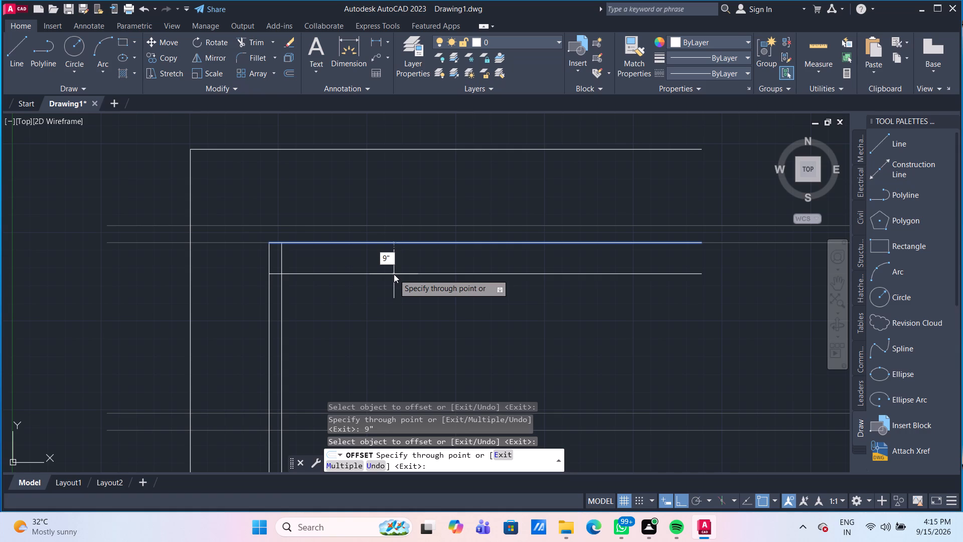
key(Return)
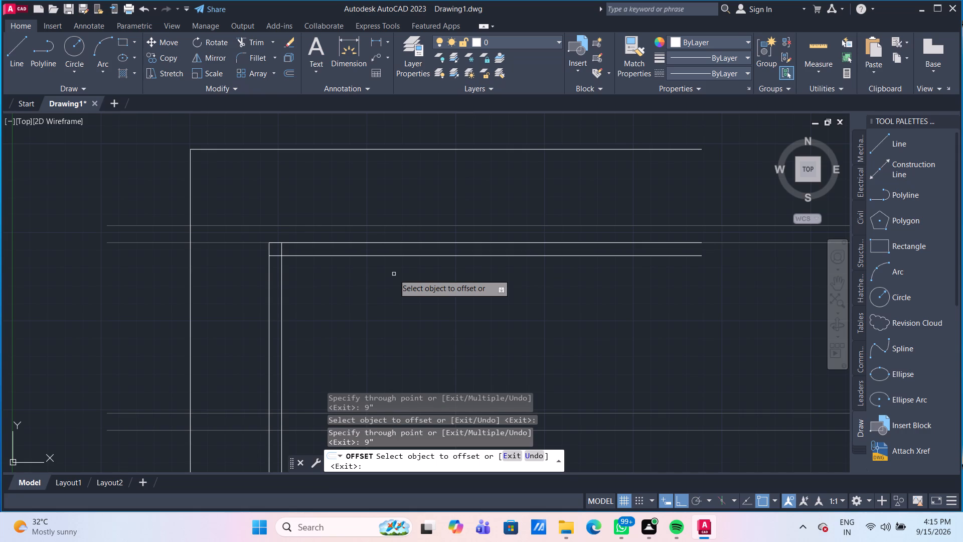
Draw a 7'9" horizontal line inward from the innermost vertical line, below its corner, continuing about 1'11" straight down.
click(16, 47)
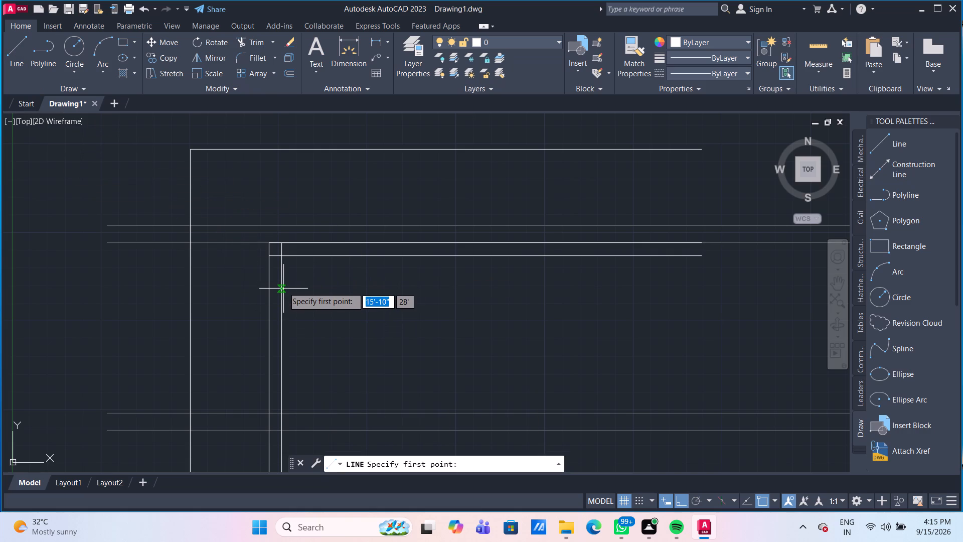
click(282, 283)
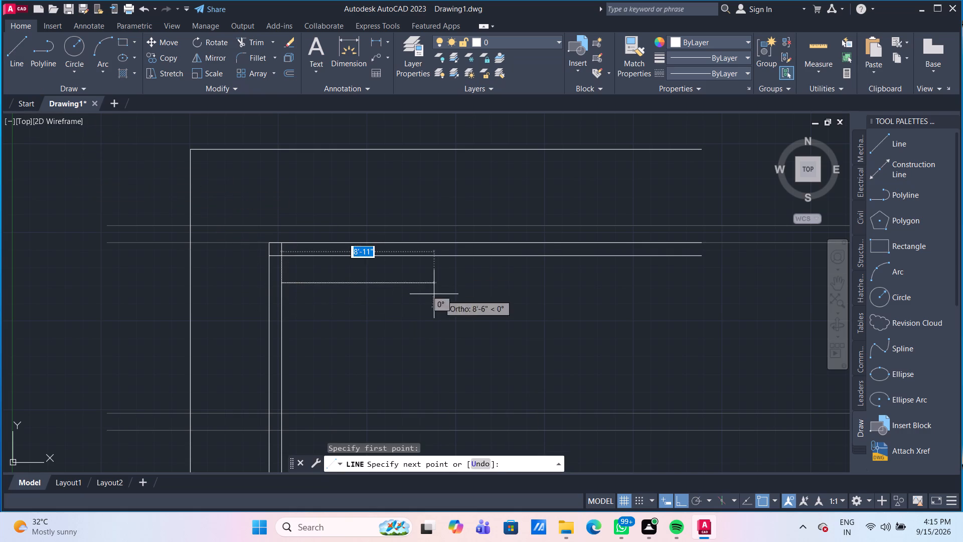
text(7'9")
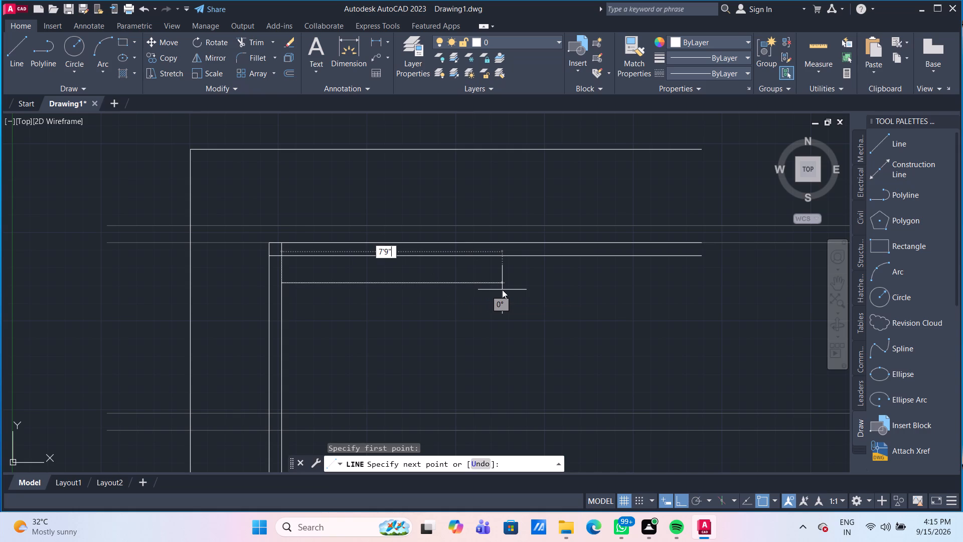
key(Return)
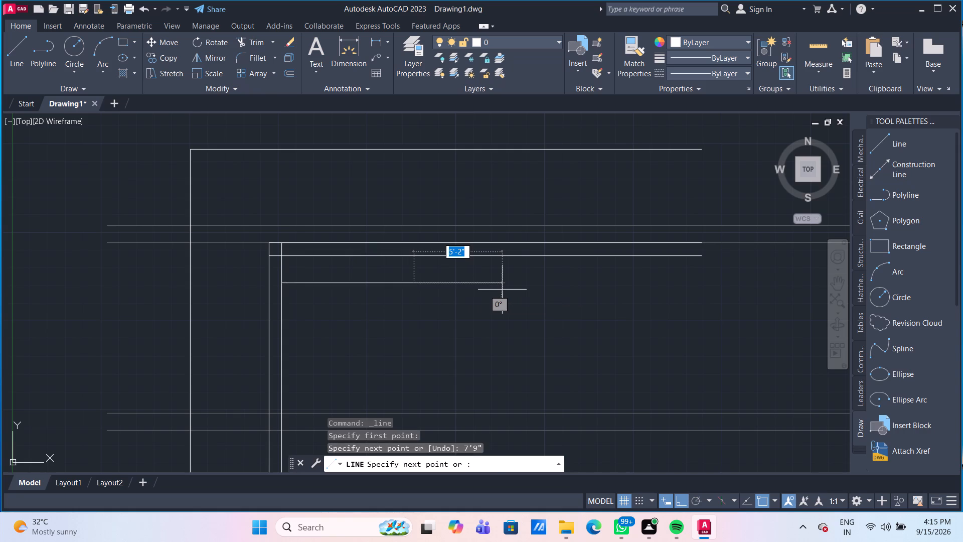
click(413, 316)
key(Return)
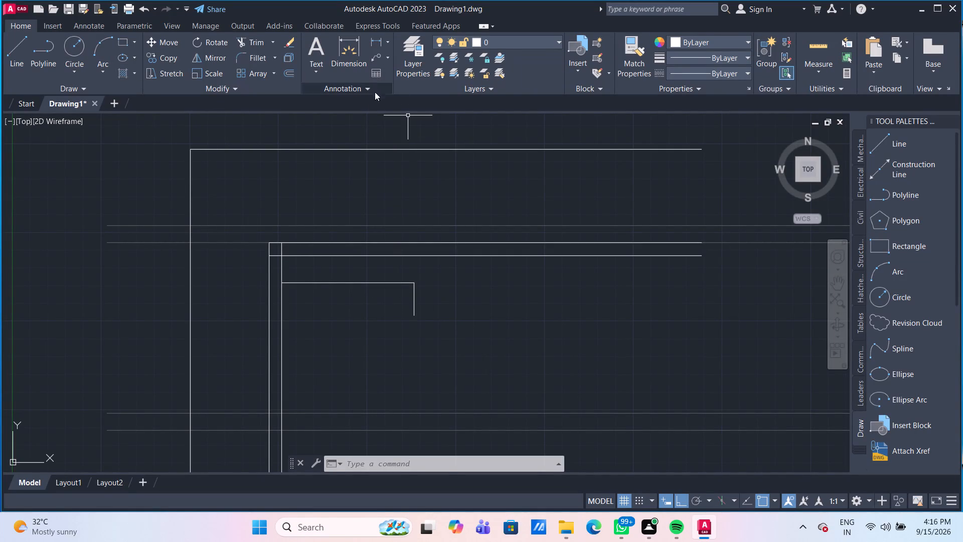
Stretch the short vertical line's upper end about 11" upward, past the 7'9" horizontal line.
click(414, 289)
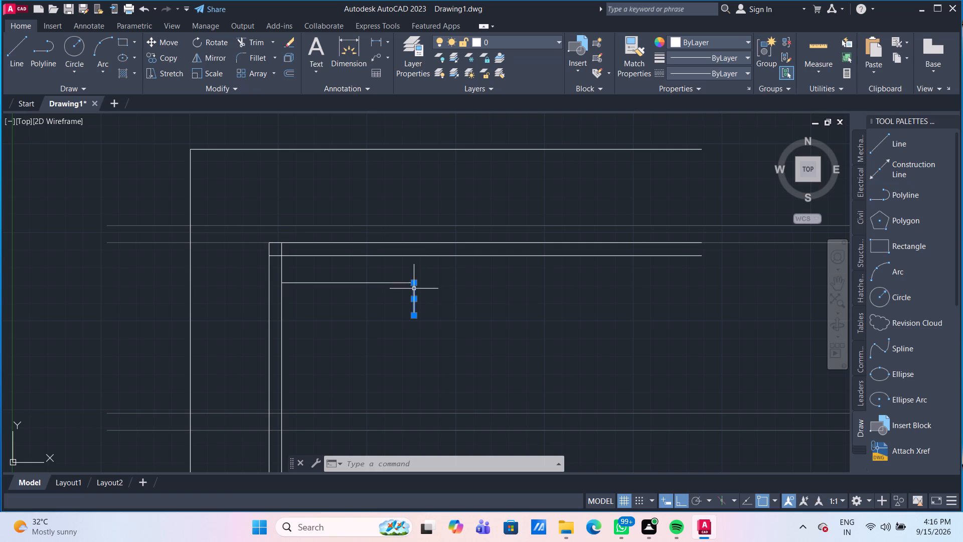
click(412, 284)
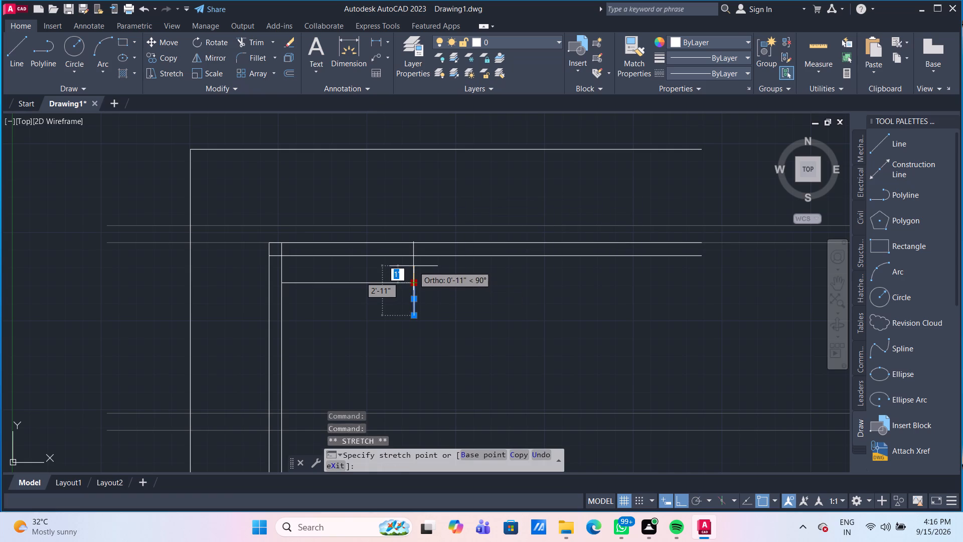
click(413, 266)
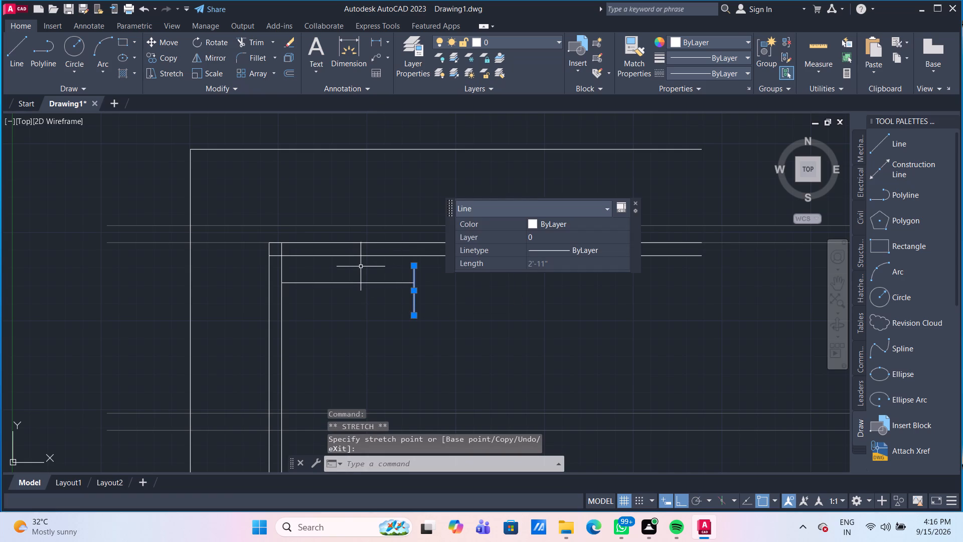
key(Delete)
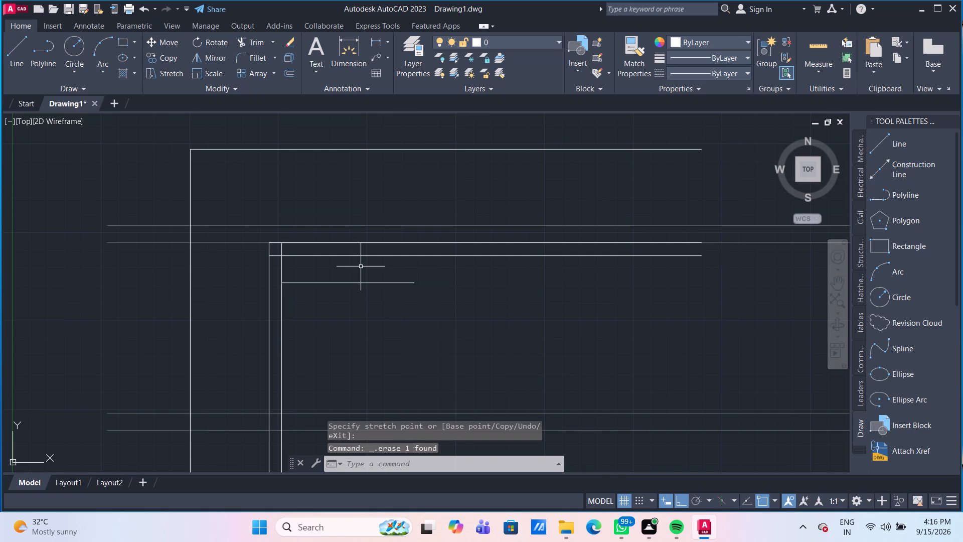
key(ctrl+z)
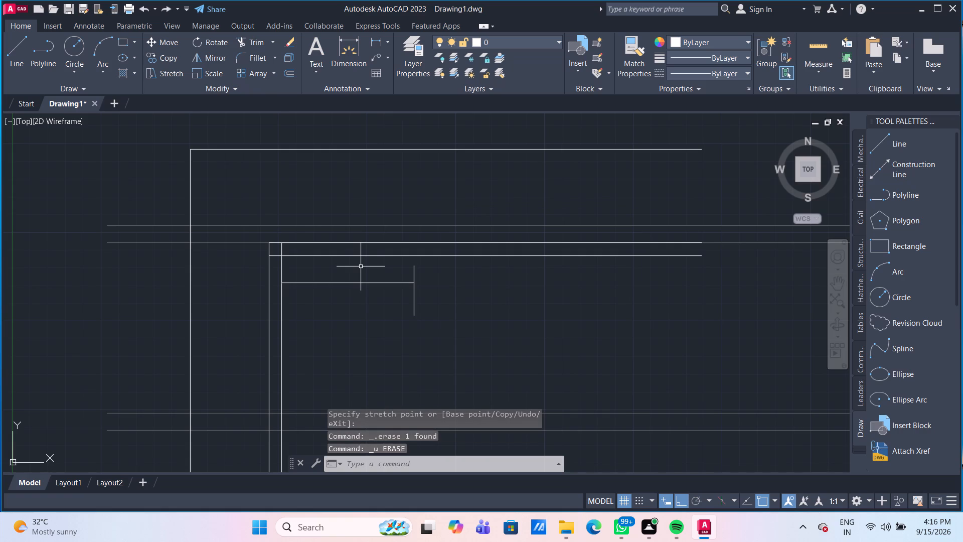
Stretch the outer end of the 7'9" horizontal line about 4" across the innermost vertical line, into the wall gap.
click(329, 283)
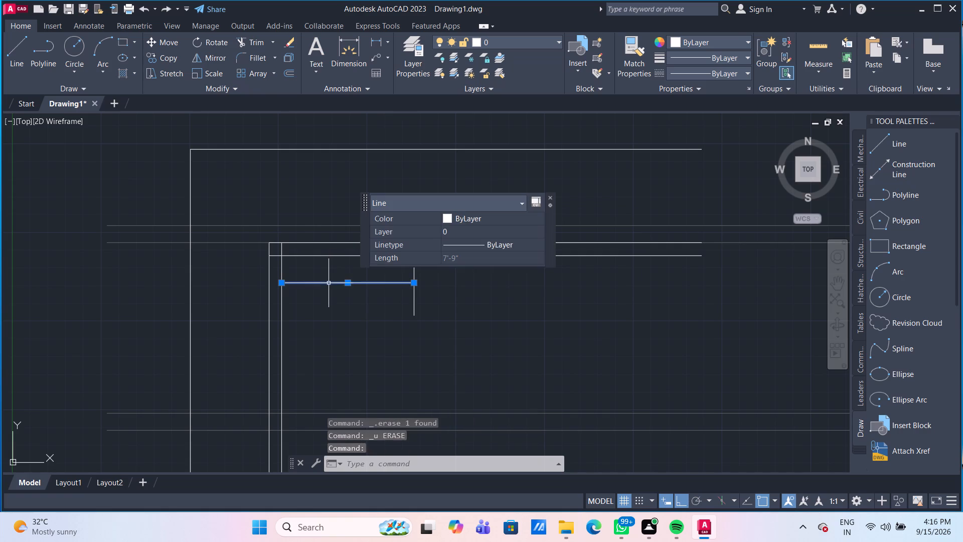
click(281, 283)
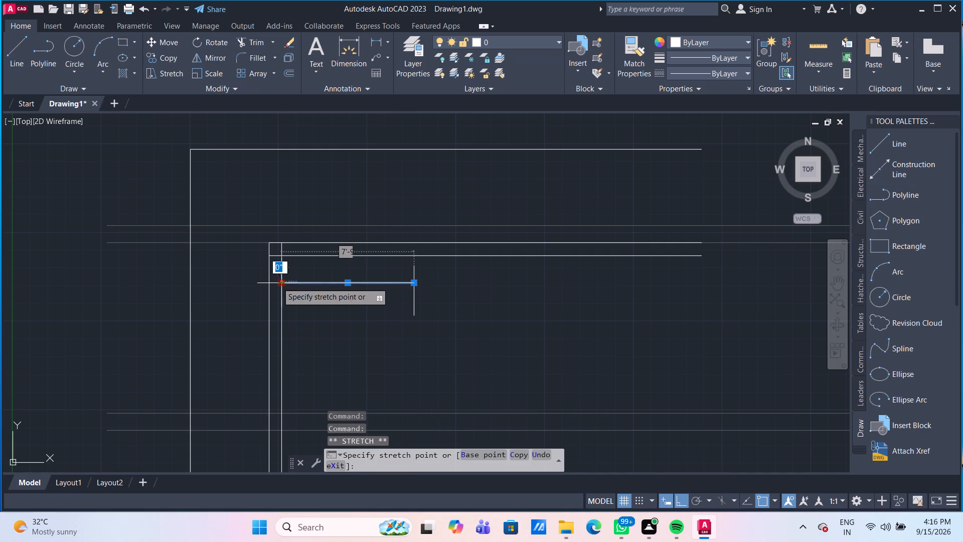
scroll(274, 283, up, 2)
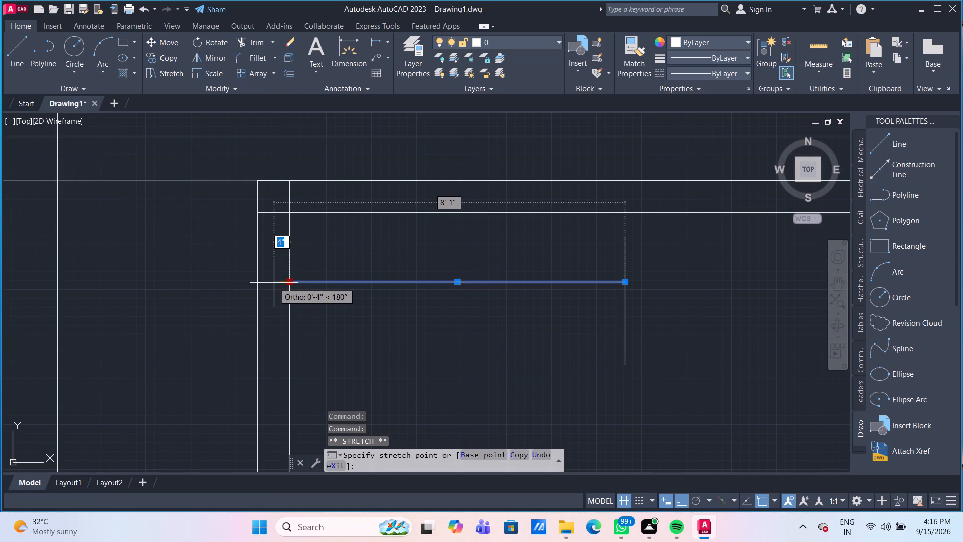
click(274, 283)
key(Escape)
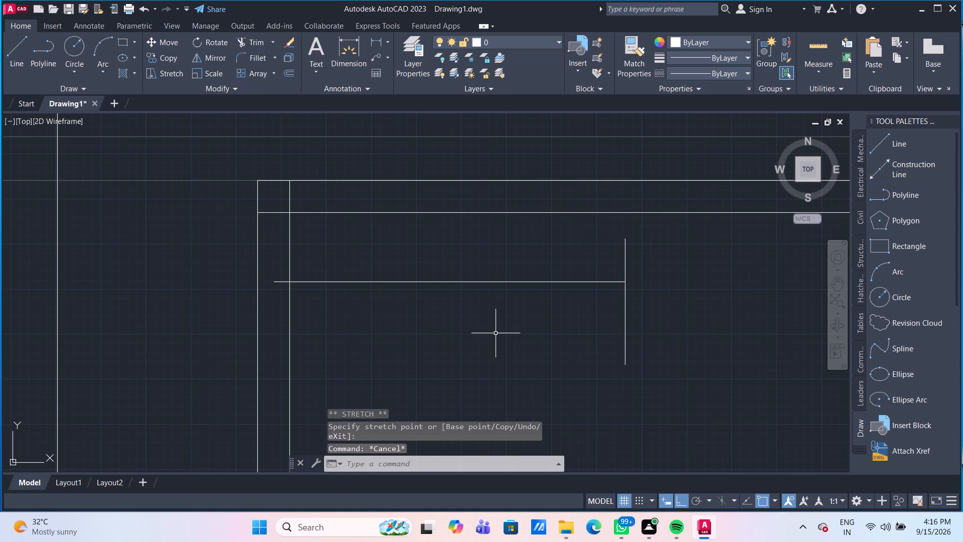
Draw a 7'9" by 6'9" rectangle from the crossing of the horizontal line and short vertical line, extending down toward the inner wall line.
click(120, 39)
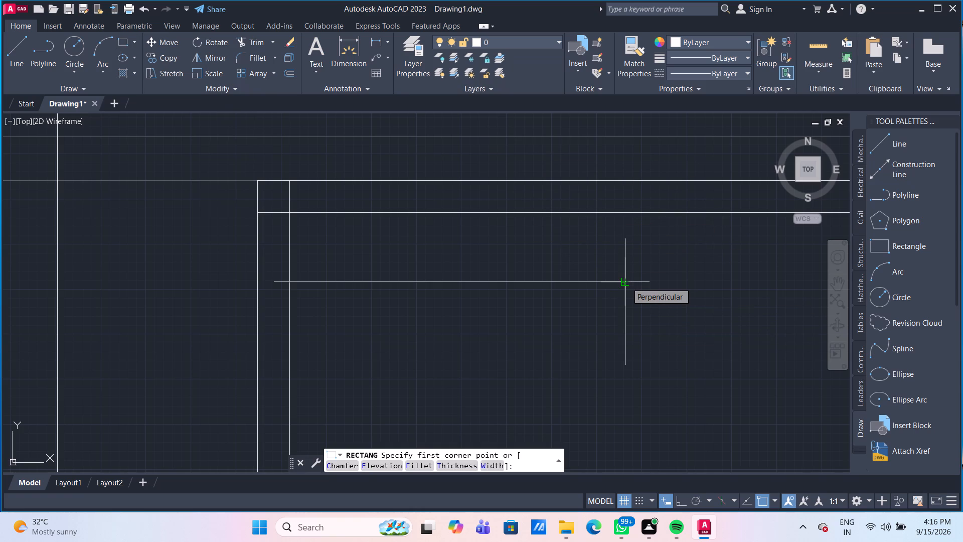
click(626, 283)
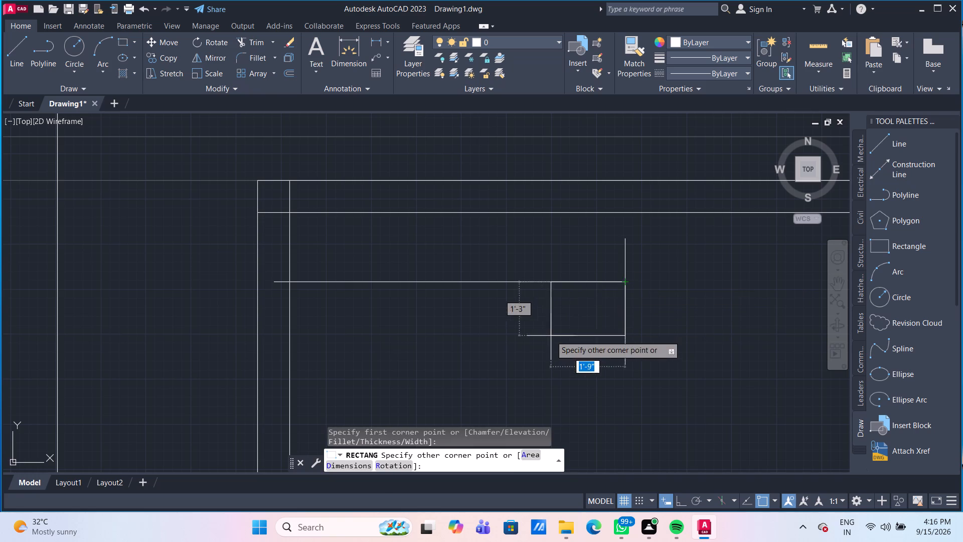
scroll(532, 344, down, 3)
middle_drag(532, 344, 440, 275)
scroll(423, 297, up, 1)
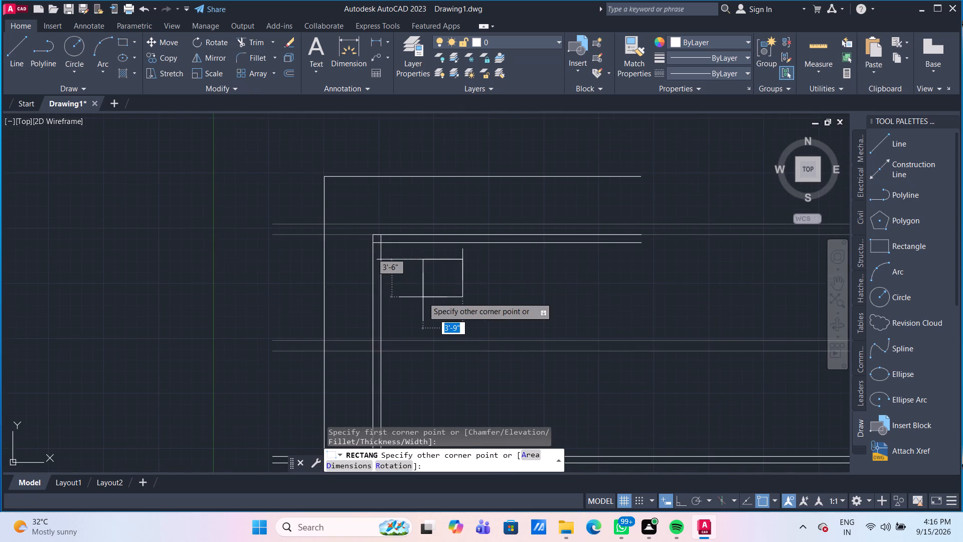
scroll(423, 297, up, 1)
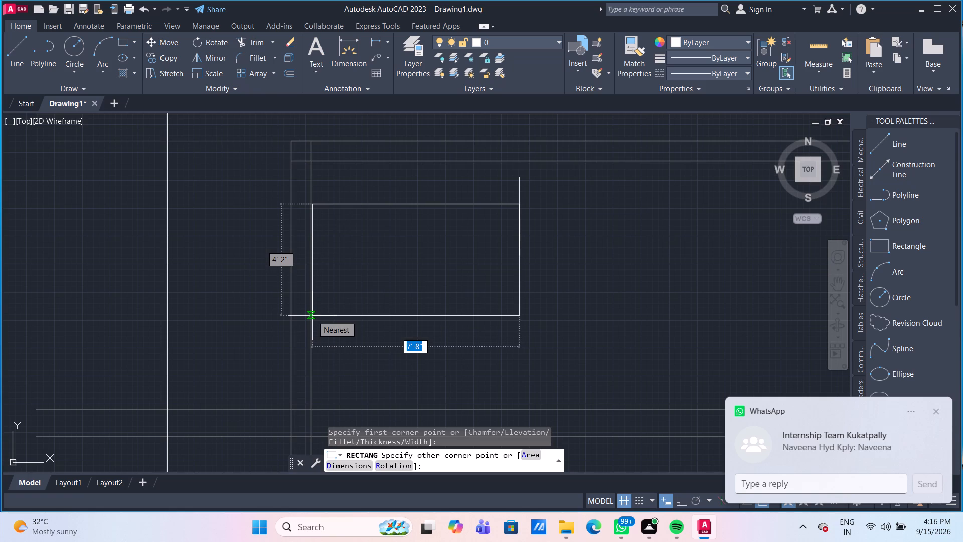
text(7'9")
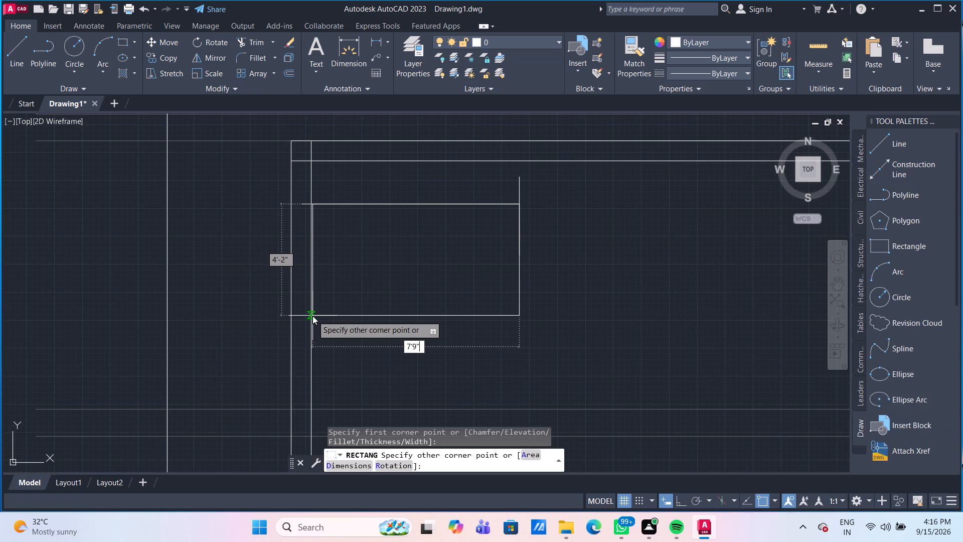
key(Tab)
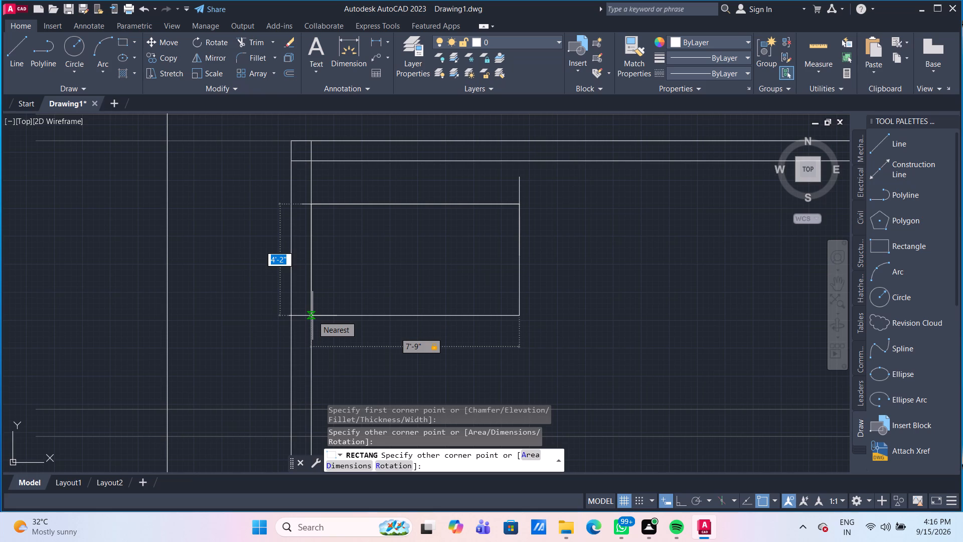
text(6'9)
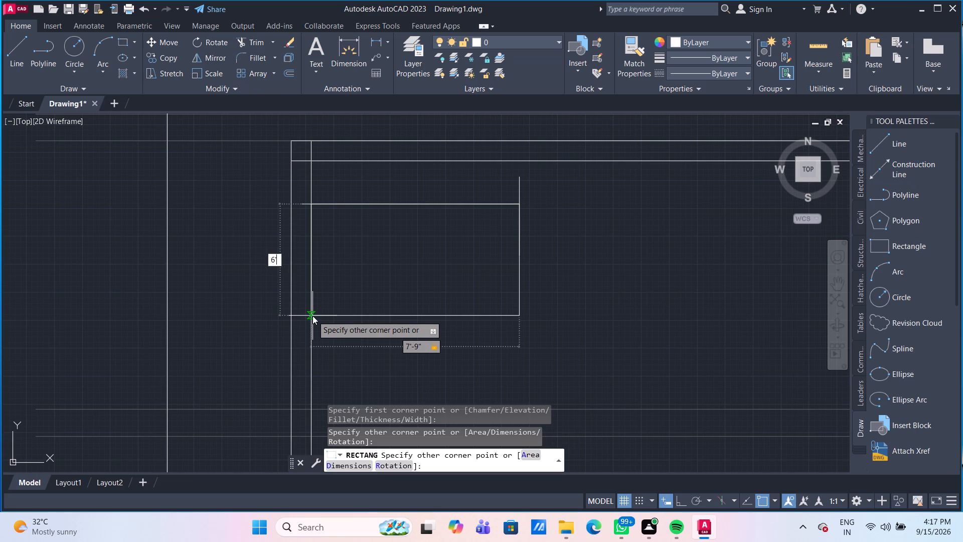
key(shift+quotedbl)
key(Return)
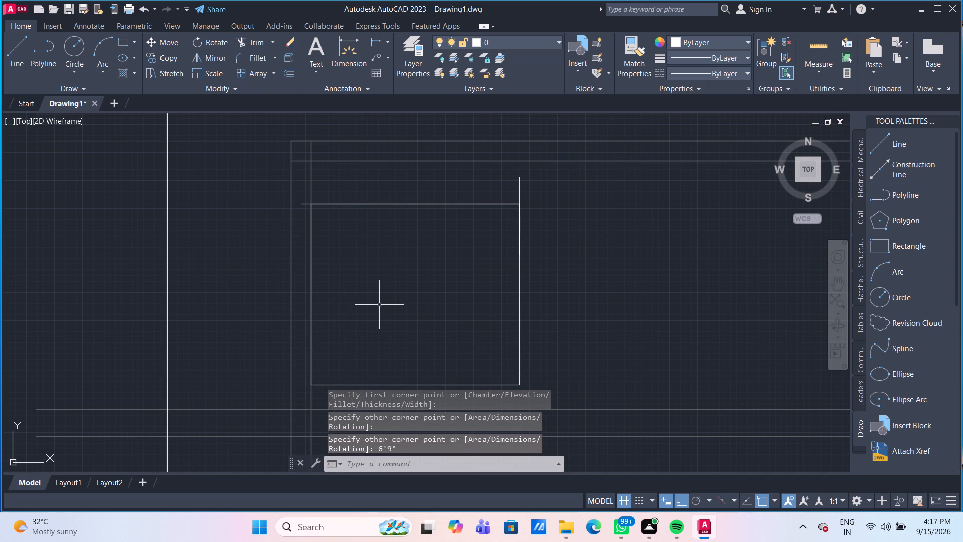
Delete the horizontal and short vertical helper lines that overlap the rectangle's top and side edges.
scroll(399, 303, down, 1)
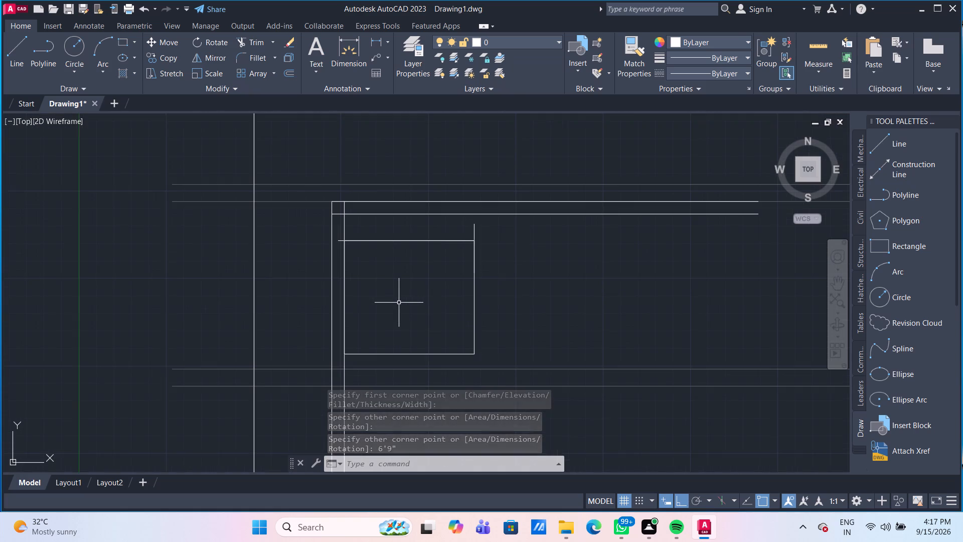
middle_drag(392, 290, 372, 255)
scroll(372, 255, down, 1)
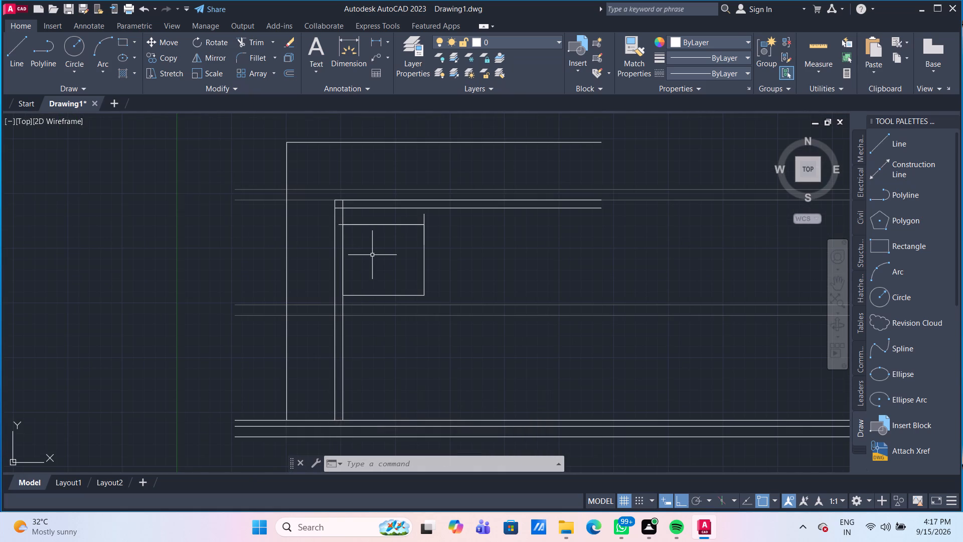
scroll(334, 231, up, 2)
click(342, 214)
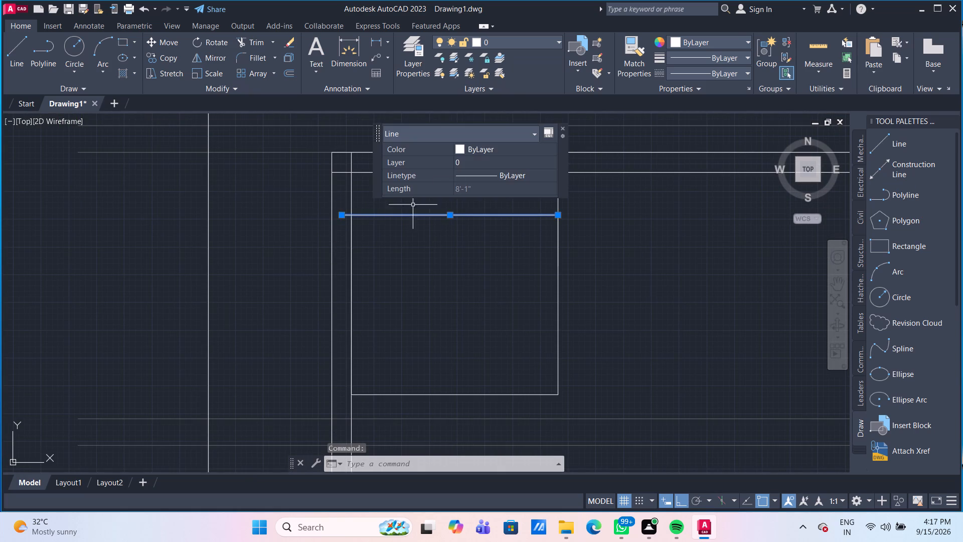
middle_drag(648, 252, 600, 278)
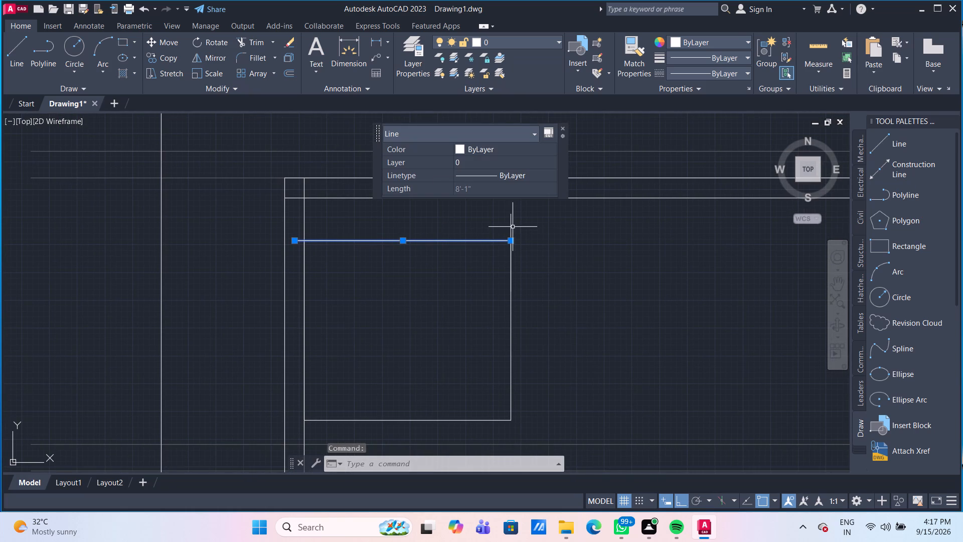
click(511, 226)
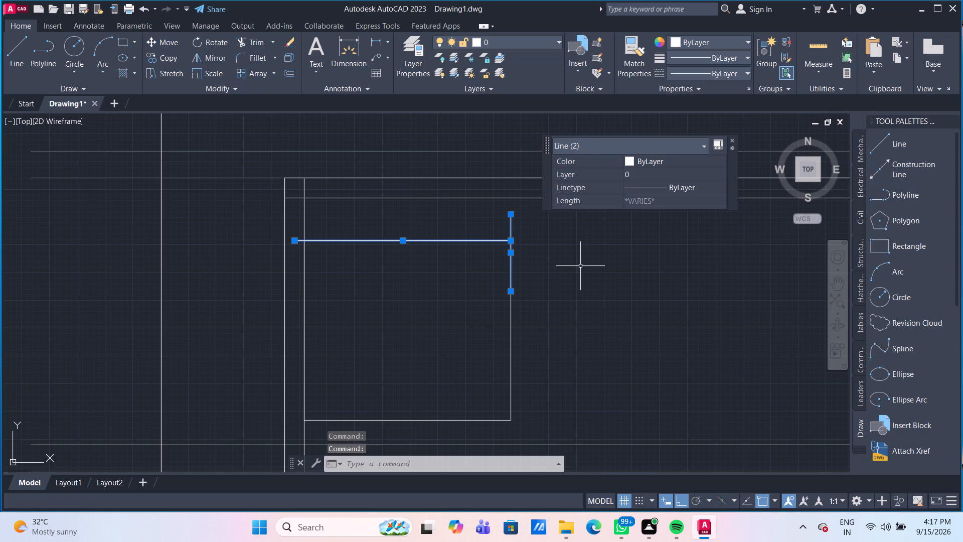
key(Delete)
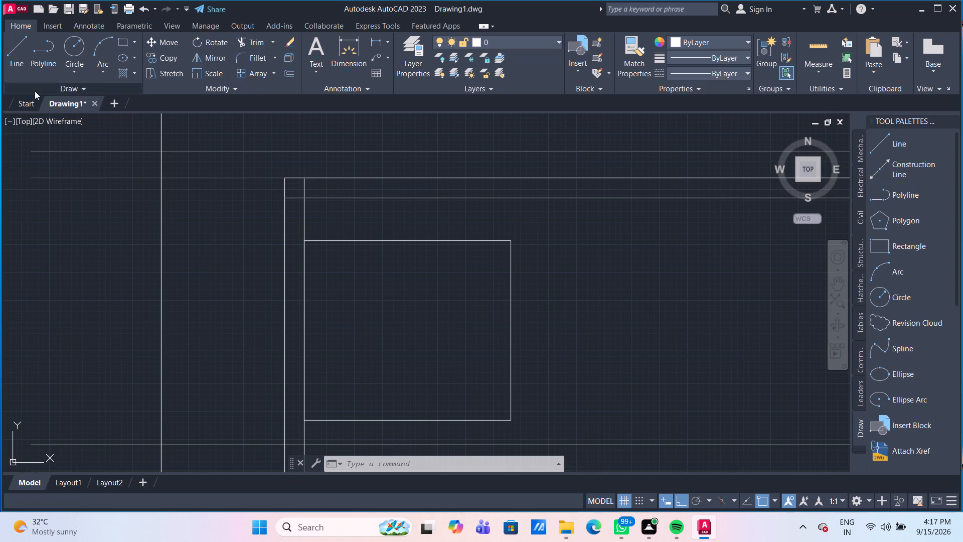
Offset the 7'9" by 6'9" rectangle inward by 4.5".
click(290, 73)
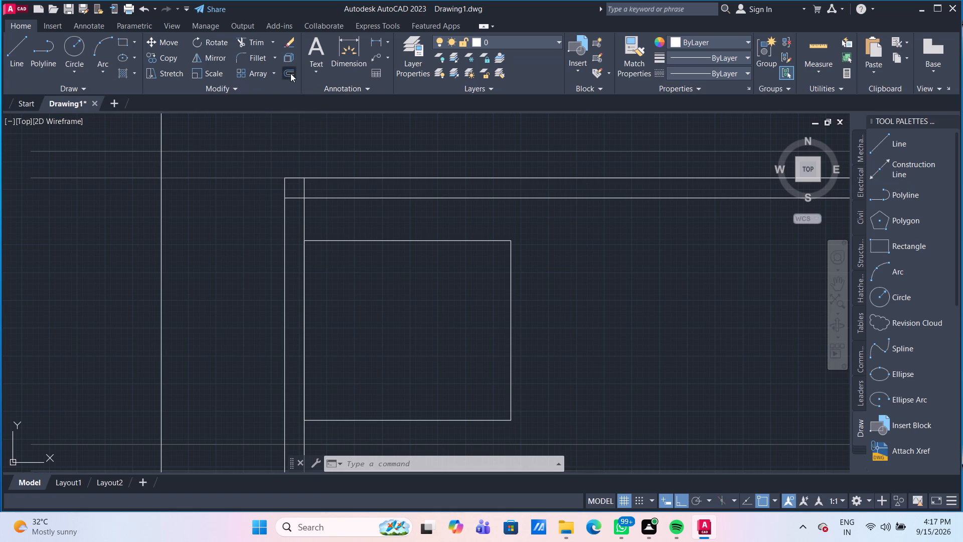
key(Return)
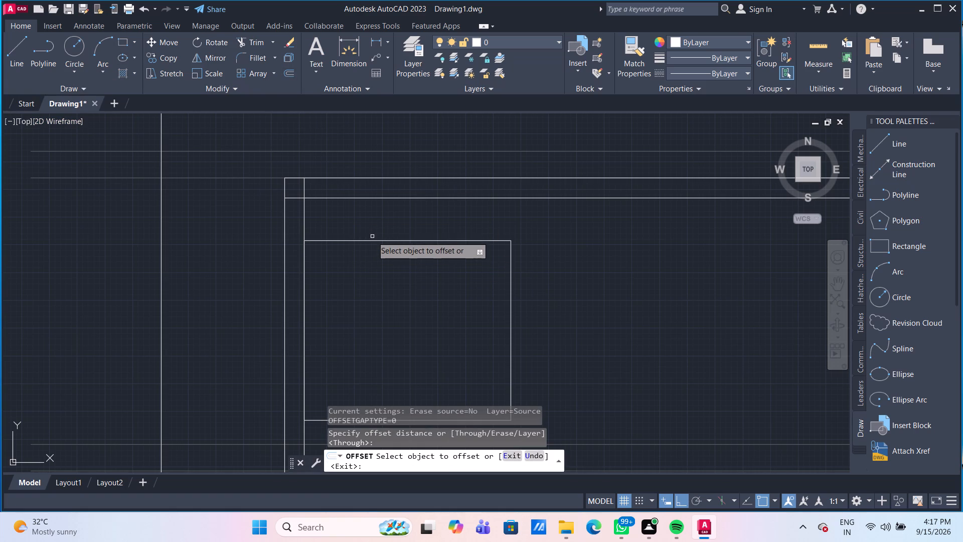
click(372, 241)
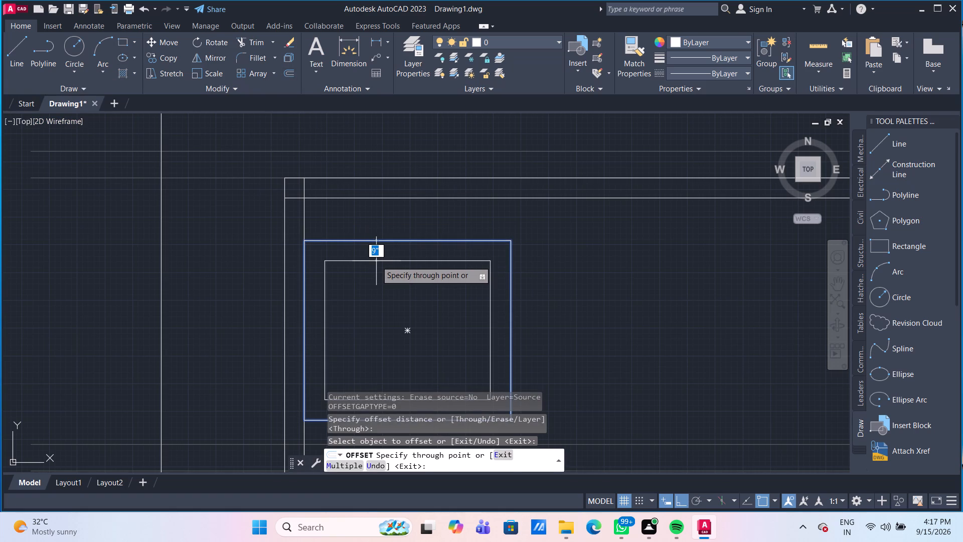
text(4.)
text(5")
key(Return)
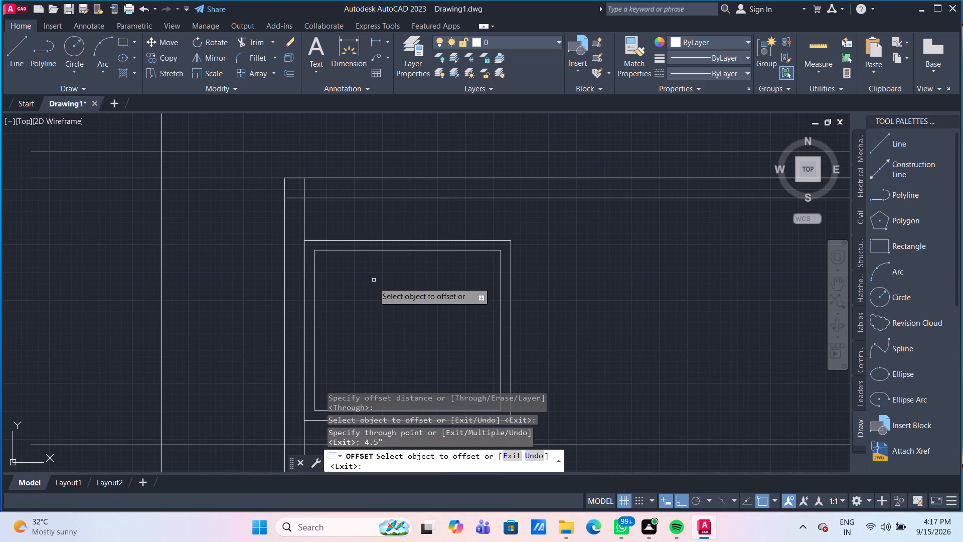
Measure the width and height inside the inner rectangle with Quick measure.
middle_drag(374, 289, 338, 221)
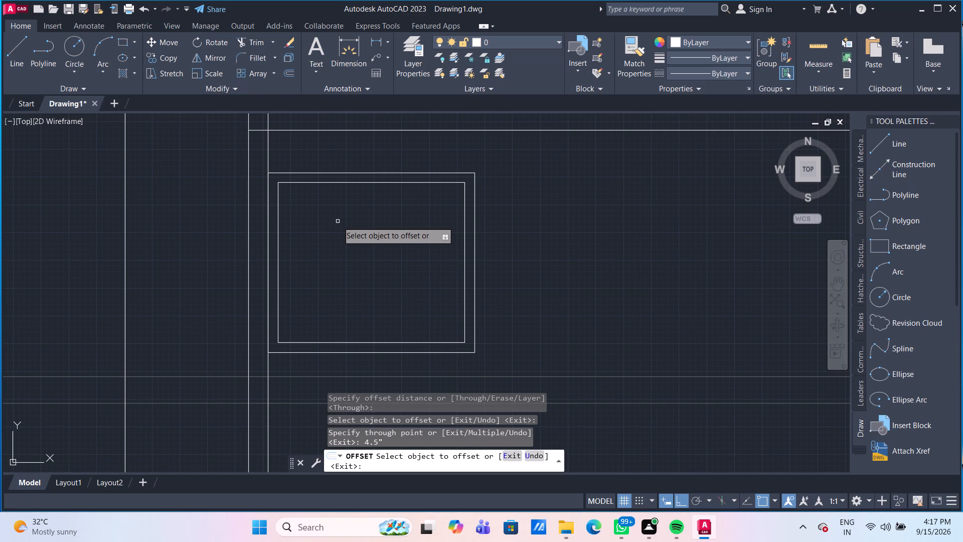
click(829, 45)
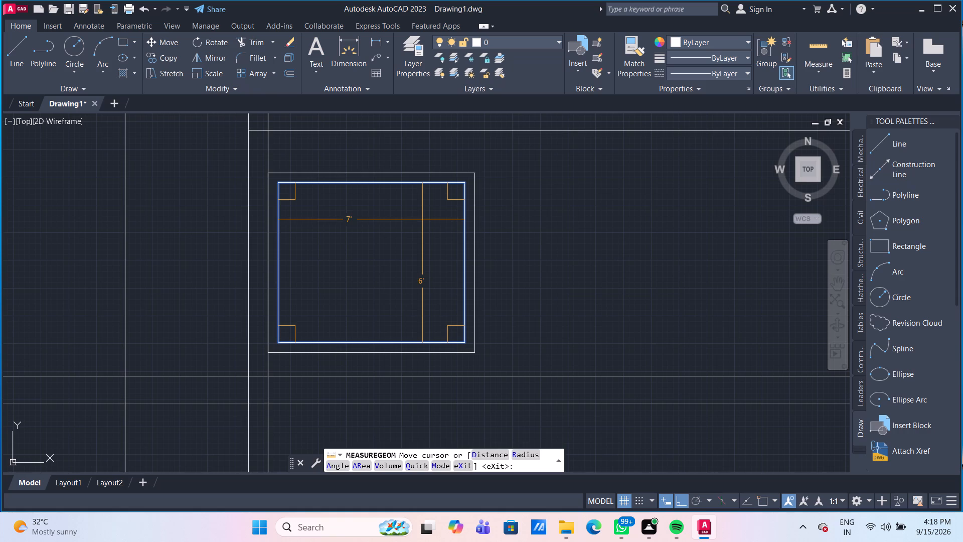
key(Escape)
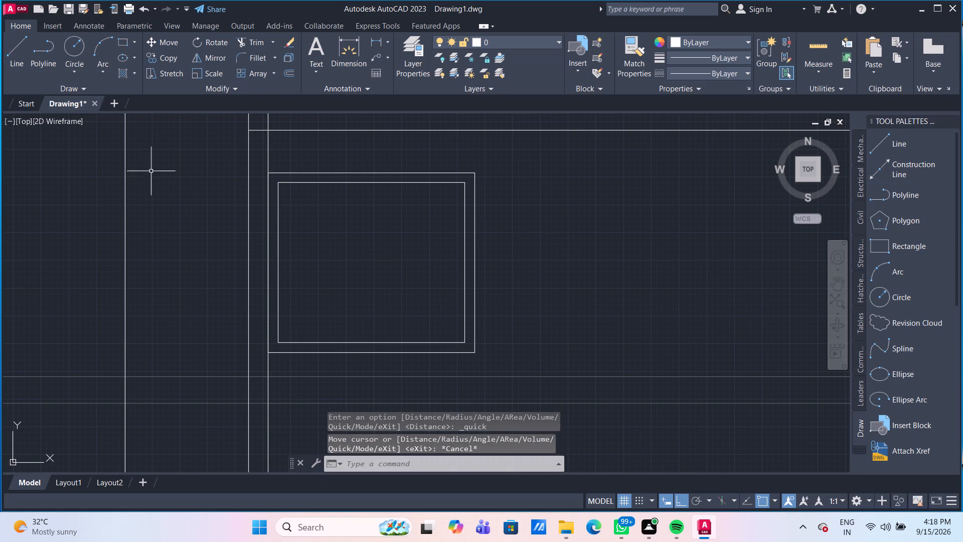
Offset the inner rectangle inward by 1".
drag(286, 68, 286, 75)
key(Return)
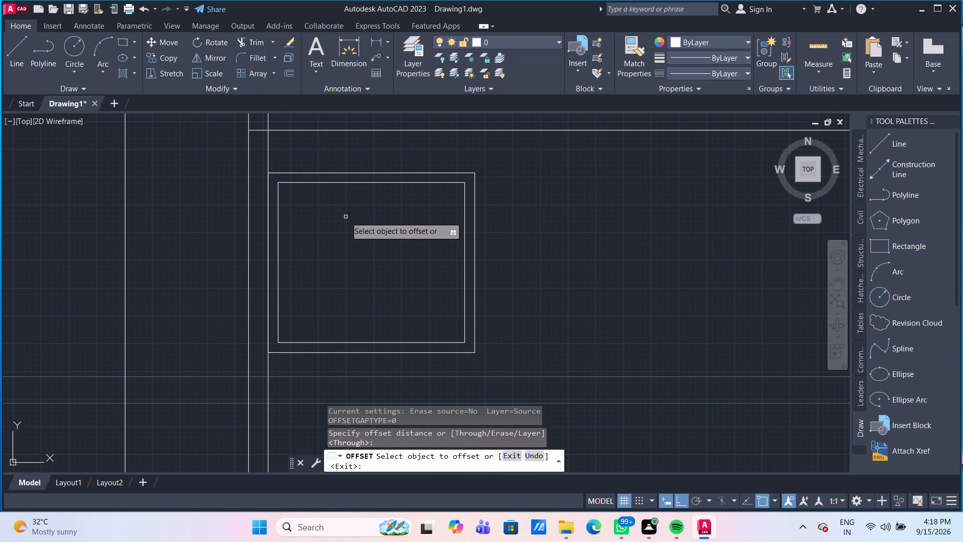
click(357, 183)
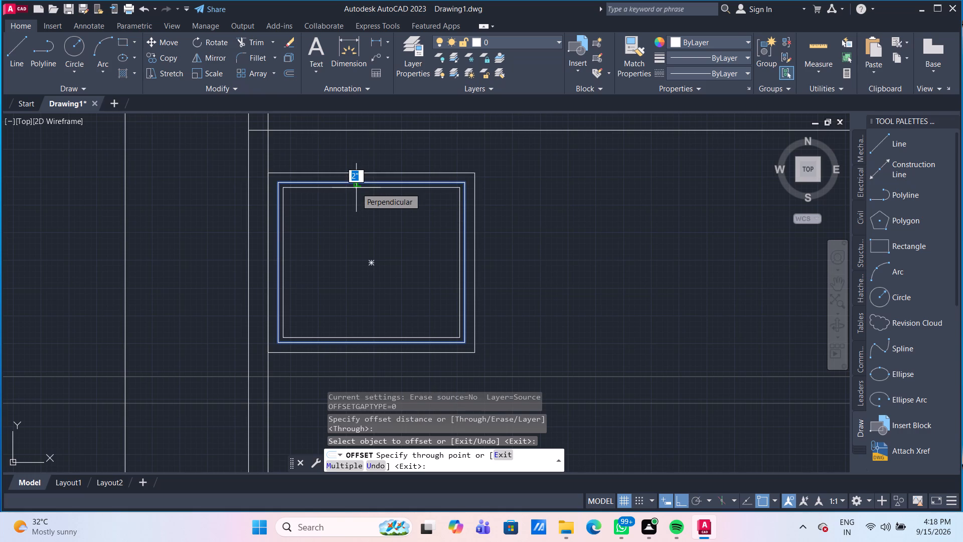
key(1)
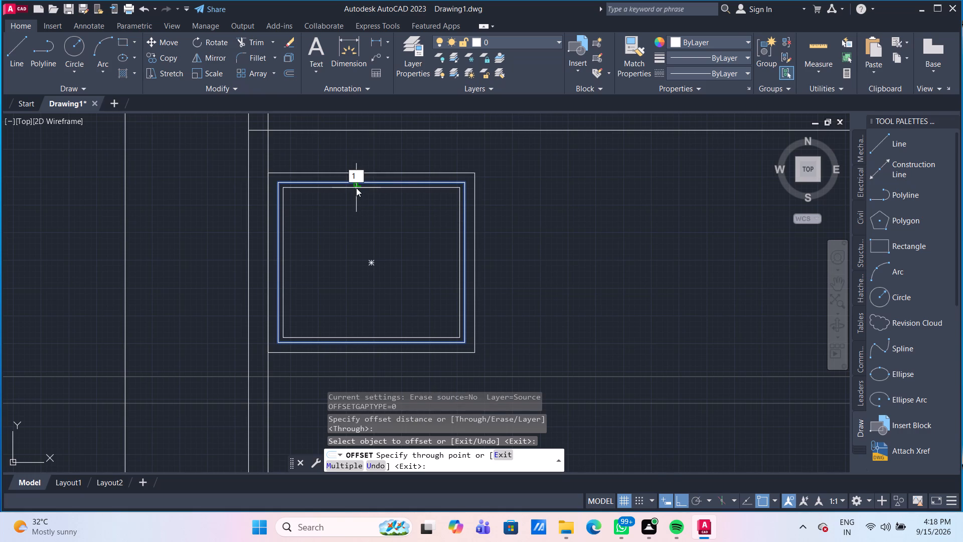
key(shift+quotedbl)
key(Return)
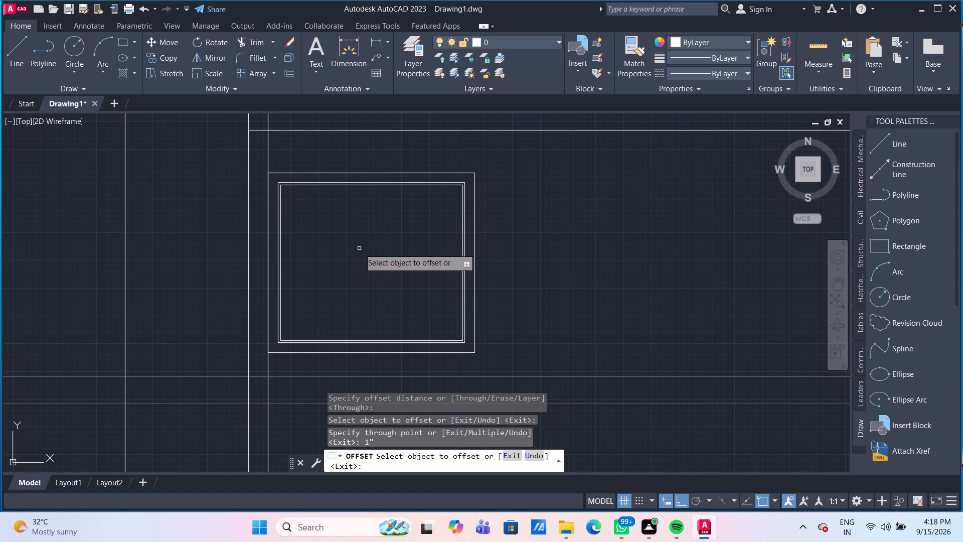
Draw a vertical centre line between the midpoints of the innermost rectangle's top and bottom edges.
click(18, 57)
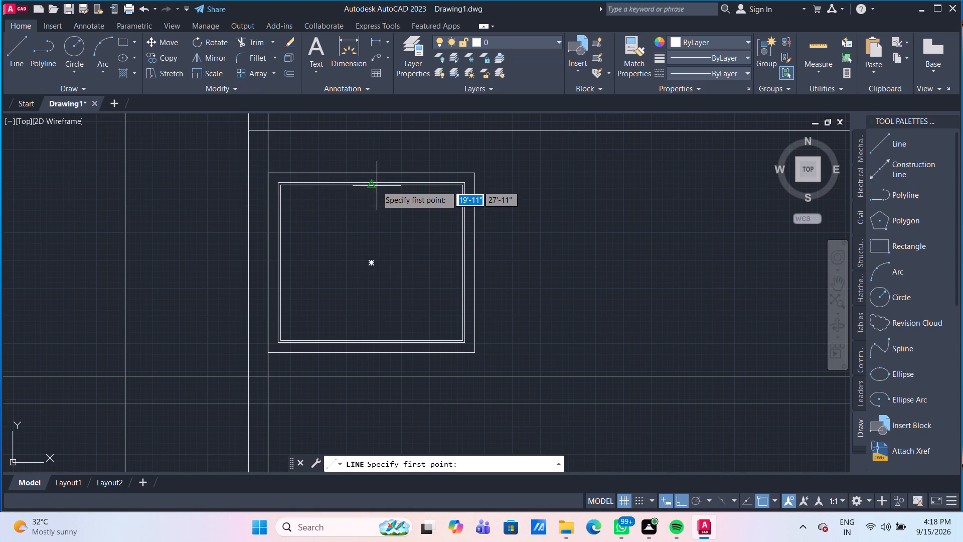
scroll(377, 186, up, 2)
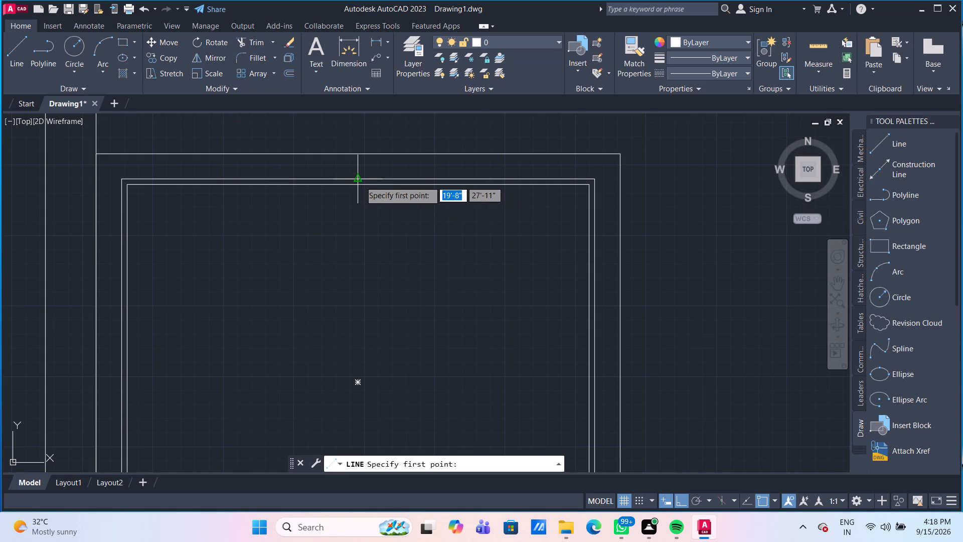
click(359, 187)
scroll(387, 305, down, 1)
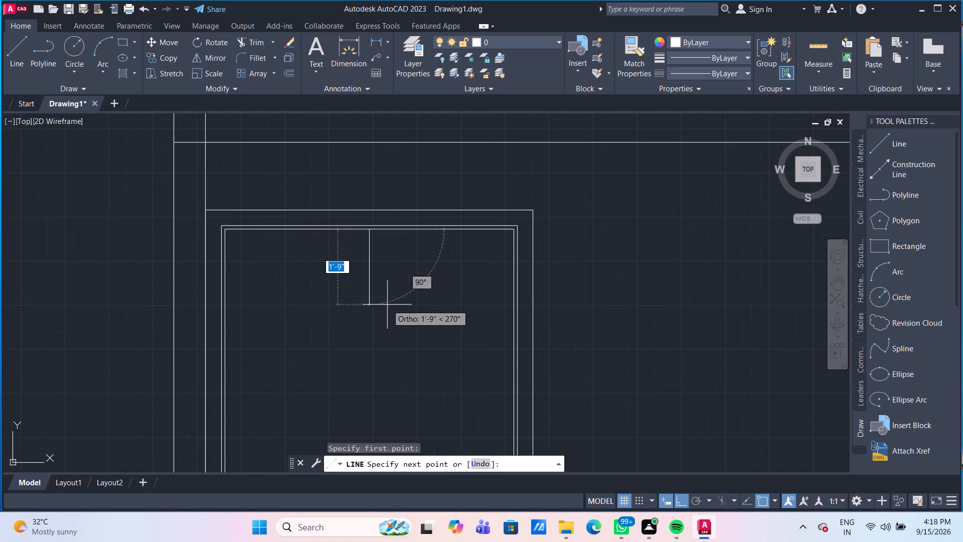
middle_drag(387, 307, 339, 192)
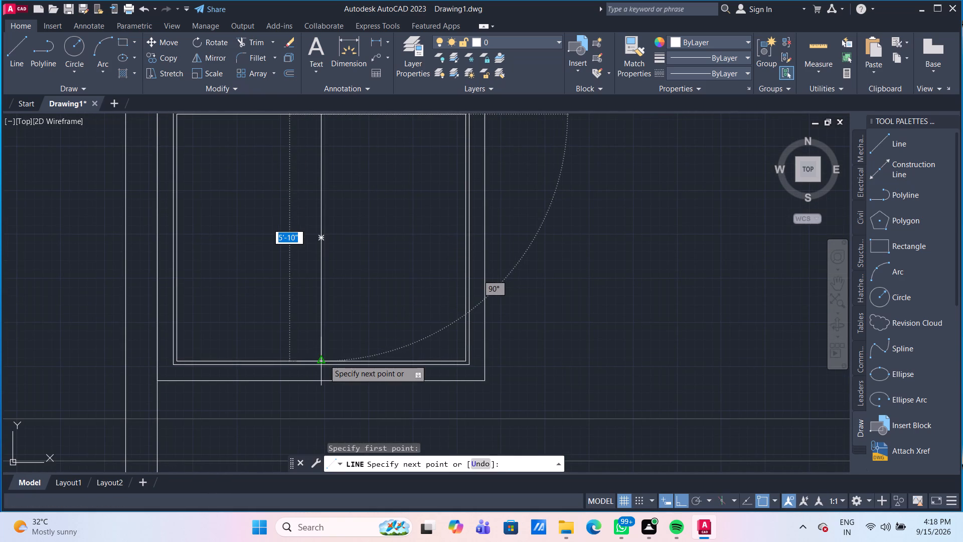
click(324, 359)
key(Escape)
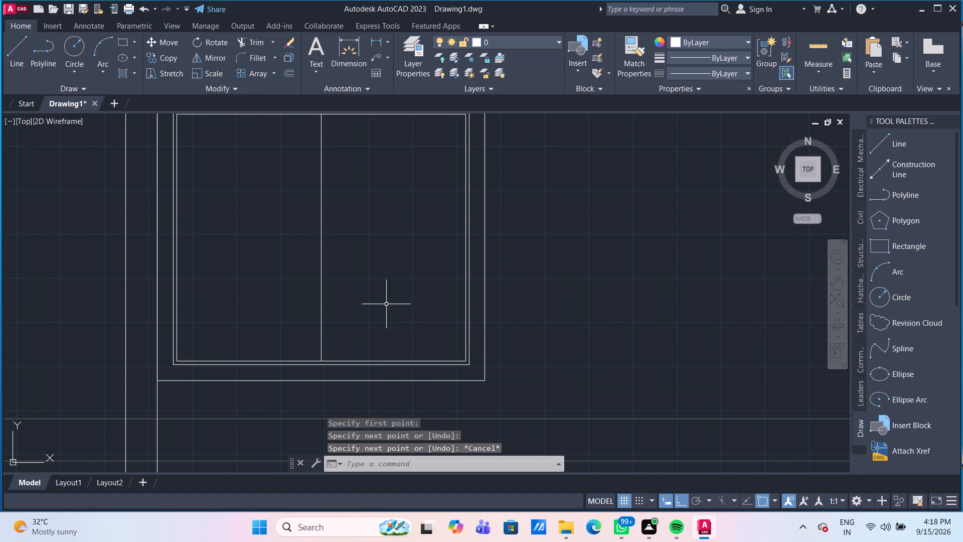
Offset the vertical centre line by 0.5" to each side.
key(o)
key(Return)
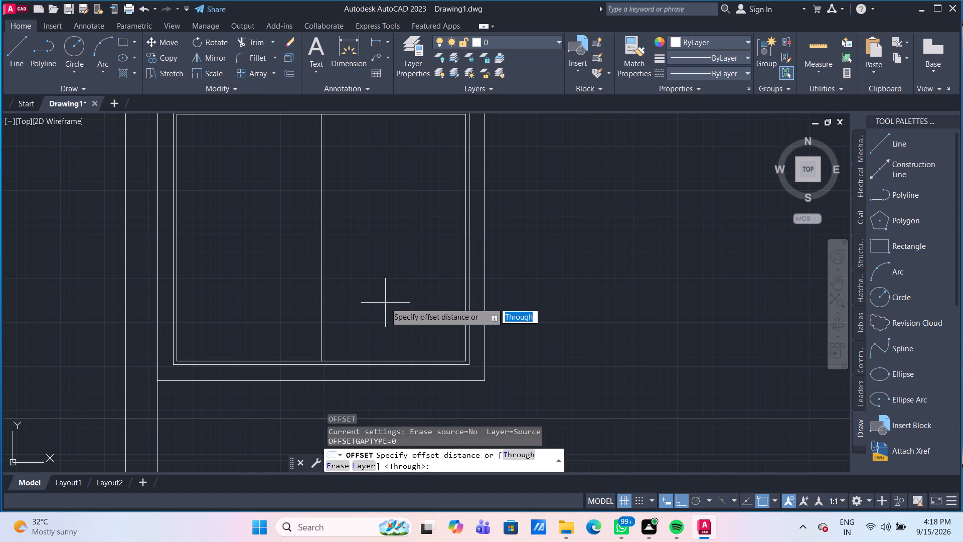
key(Return)
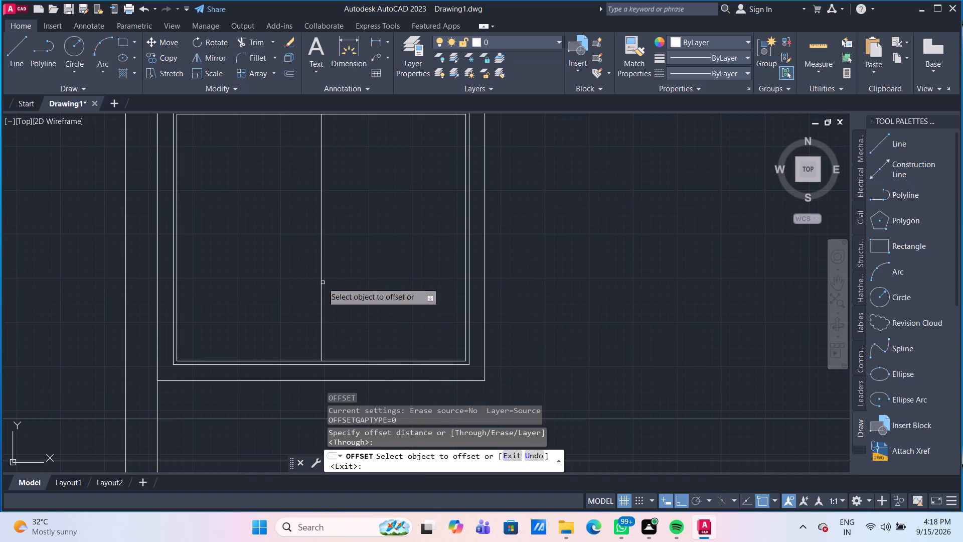
click(321, 281)
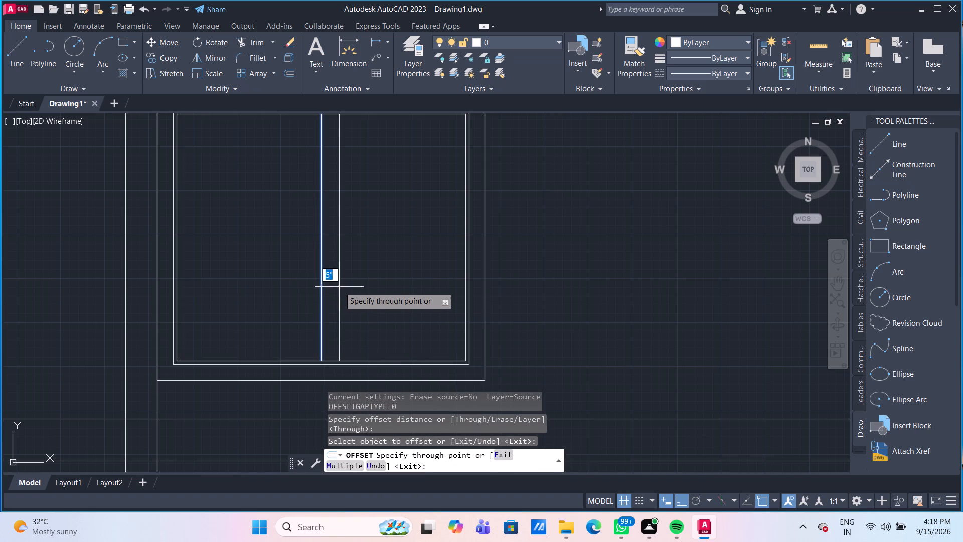
text(0.5")
key(Return)
scroll(339, 287, up, 2)
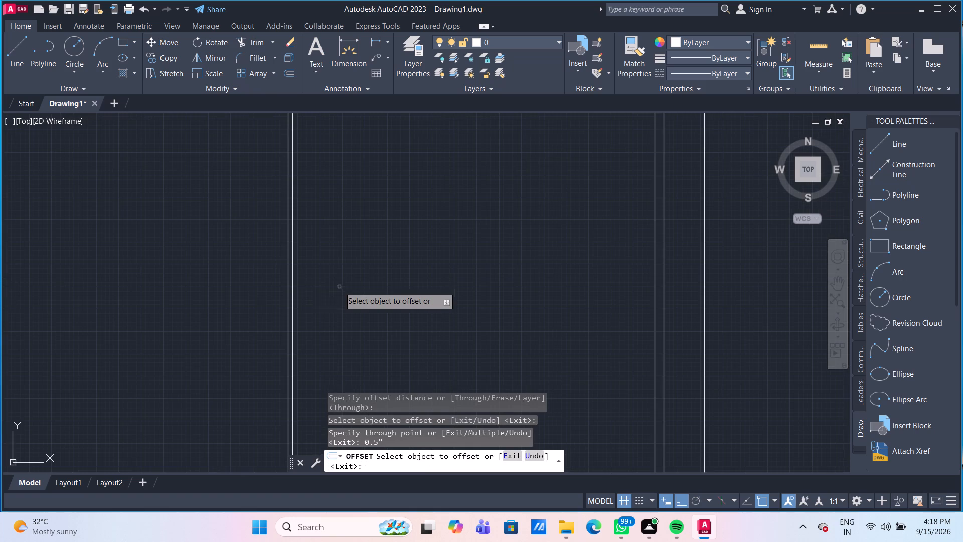
click(288, 282)
text(0.5")
key(Return)
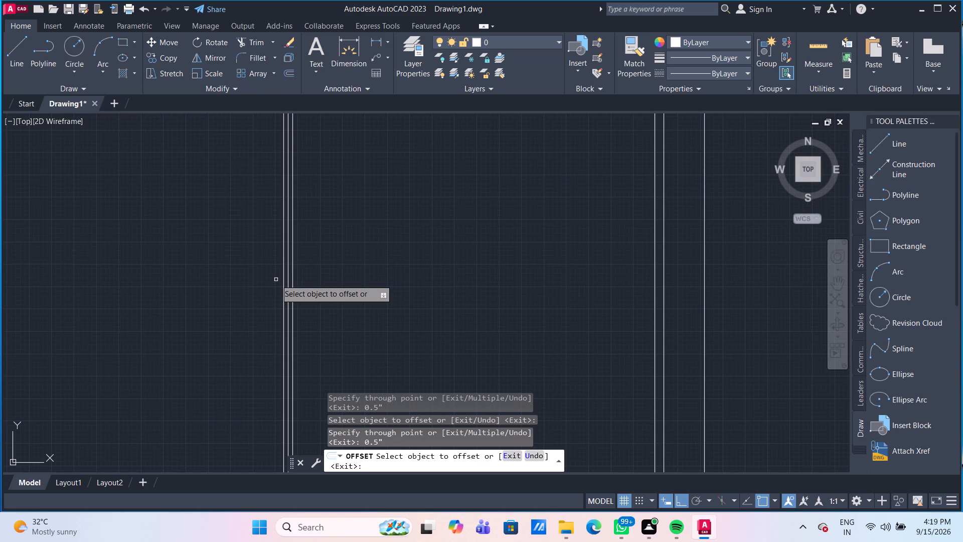
key(Escape)
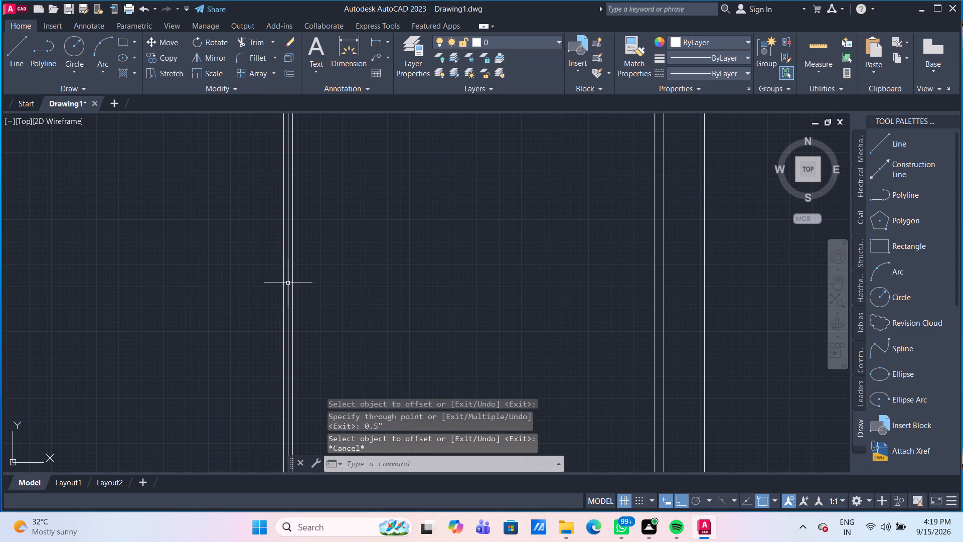
Delete the original centre line between the two offset lines.
click(288, 283)
key(Delete)
scroll(370, 300, down, 3)
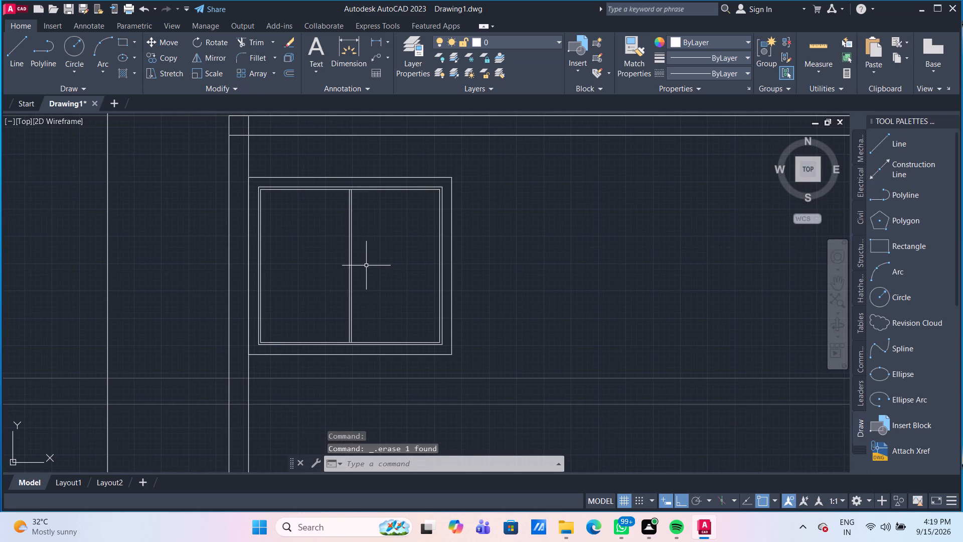
Trim the innermost rectangle's top and bottom edges between the two vertical divider lines.
scroll(366, 228, up, 1)
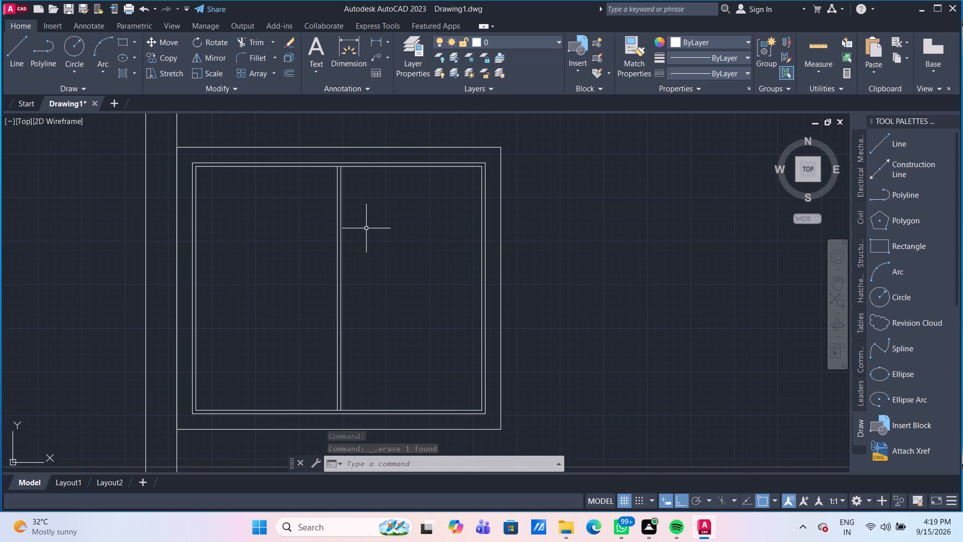
text(TR)
key(Return)
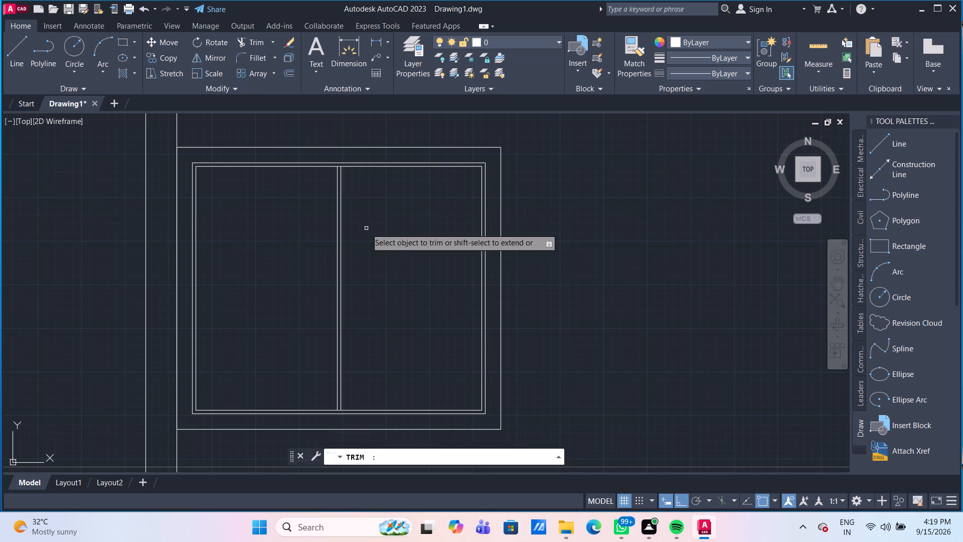
scroll(359, 187, up, 1)
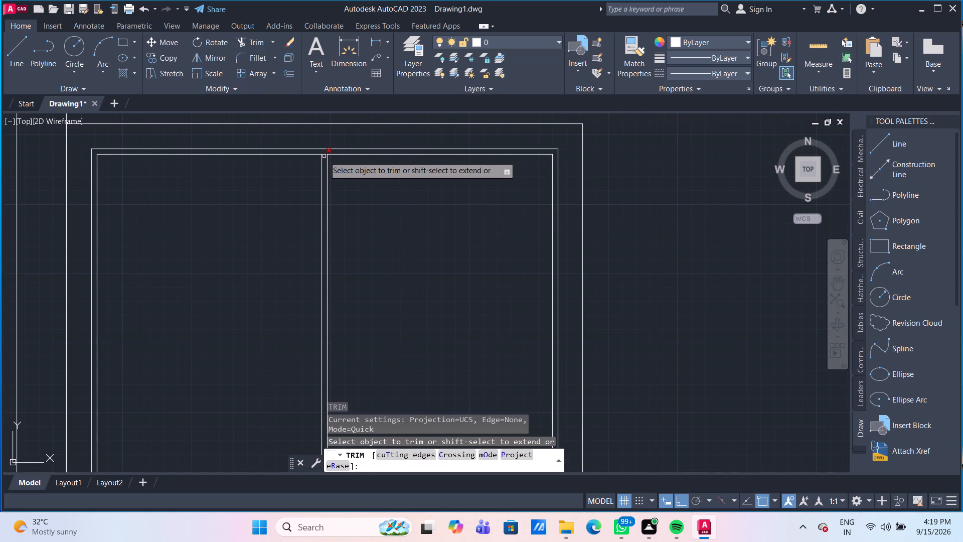
click(324, 156)
middle_drag(353, 297, 338, 176)
scroll(353, 297, down, 1)
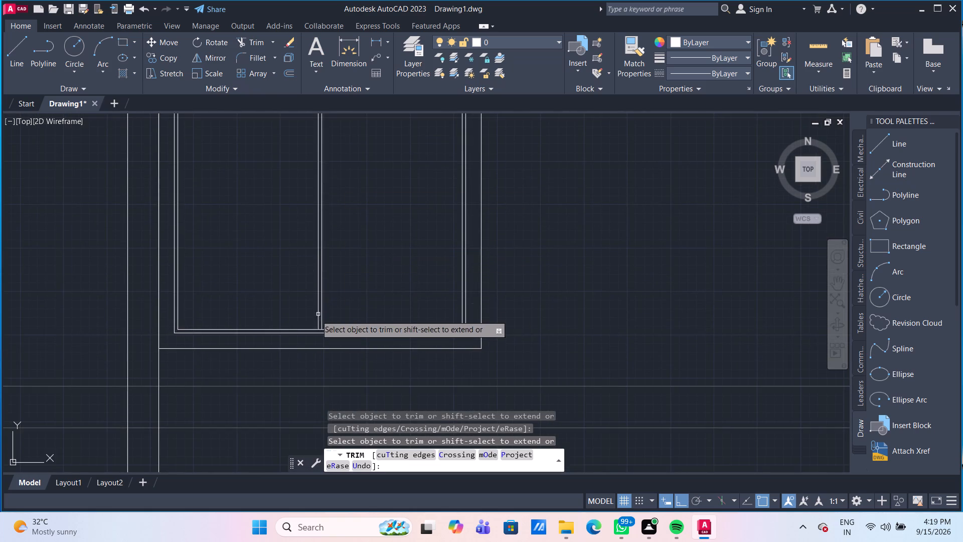
scroll(315, 317, up, 3)
click(318, 350)
scroll(428, 295, down, 2)
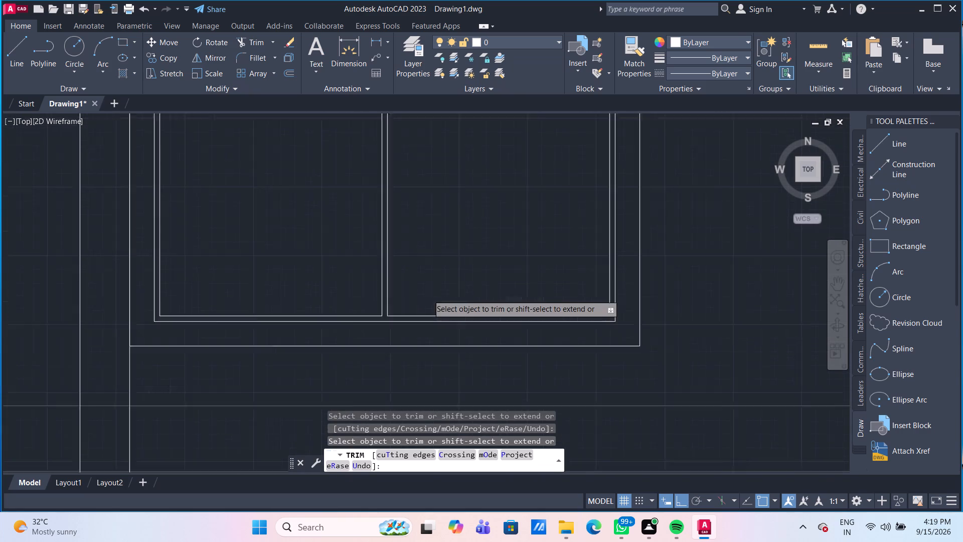
scroll(428, 295, down, 2)
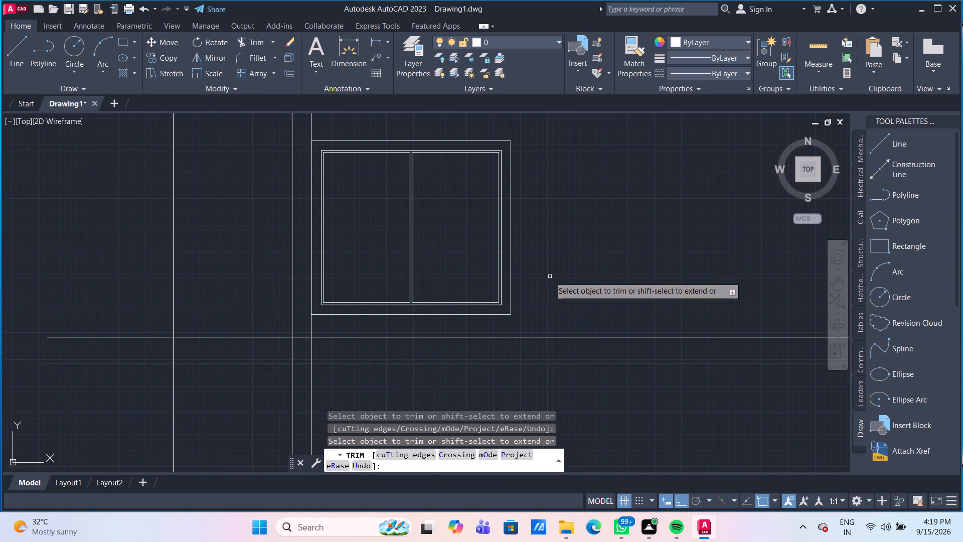
key(Escape)
Trim the overlapping inner wall line ends at the wall's upper-left corner, above the divided rectangle.
scroll(550, 277, down, 1)
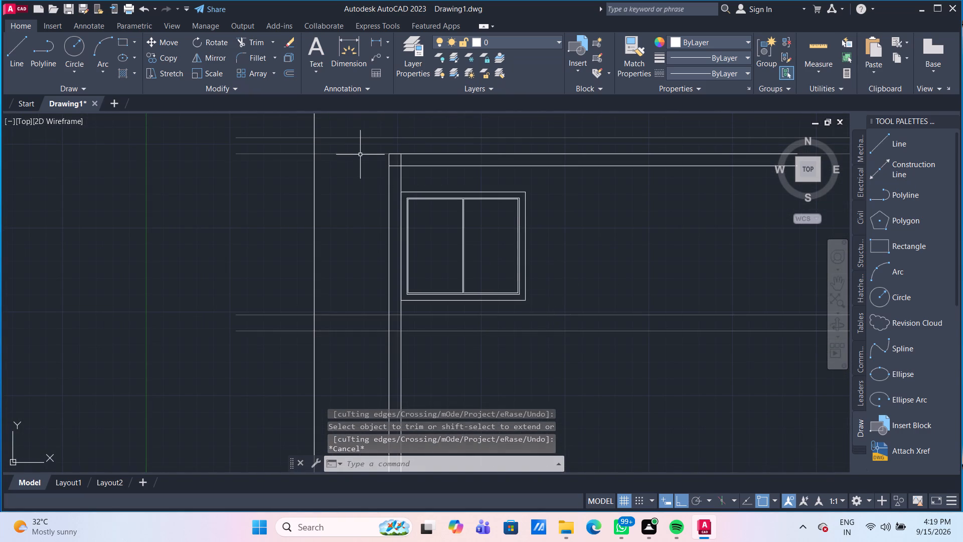
scroll(362, 157, up, 1)
scroll(434, 180, up, 1)
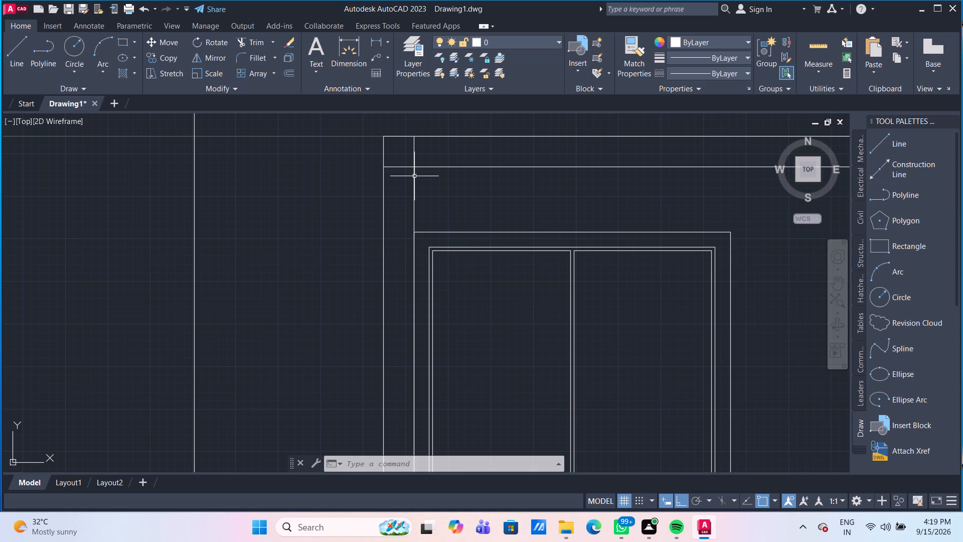
text(TR)
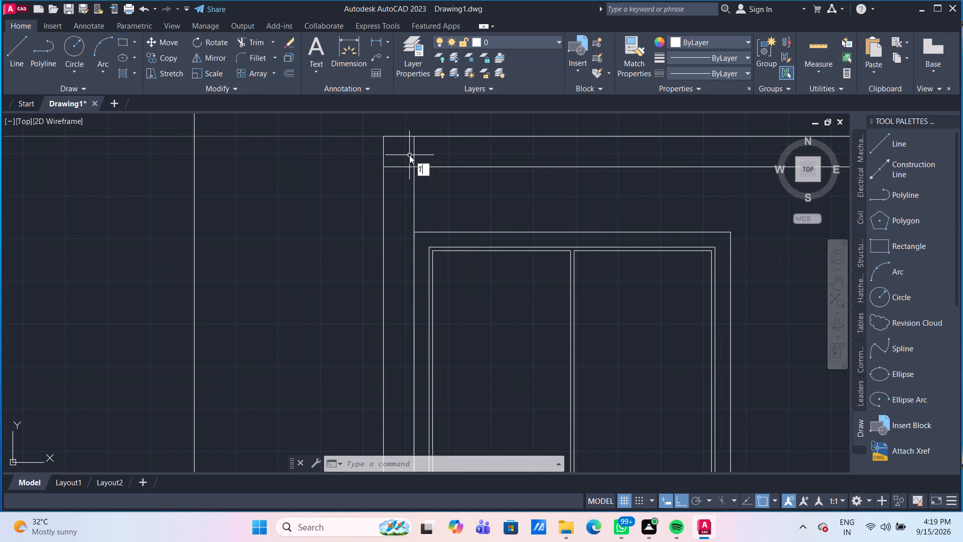
key(Return)
click(414, 153)
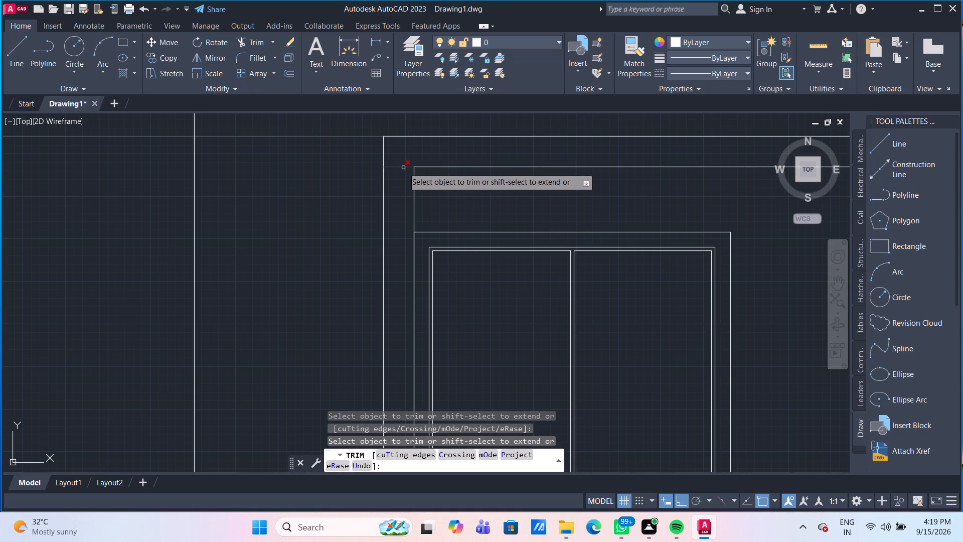
click(403, 168)
scroll(529, 316, down, 1)
middle_drag(492, 293, 422, 196)
middle_drag(466, 336, 405, 293)
scroll(555, 334, down, 2)
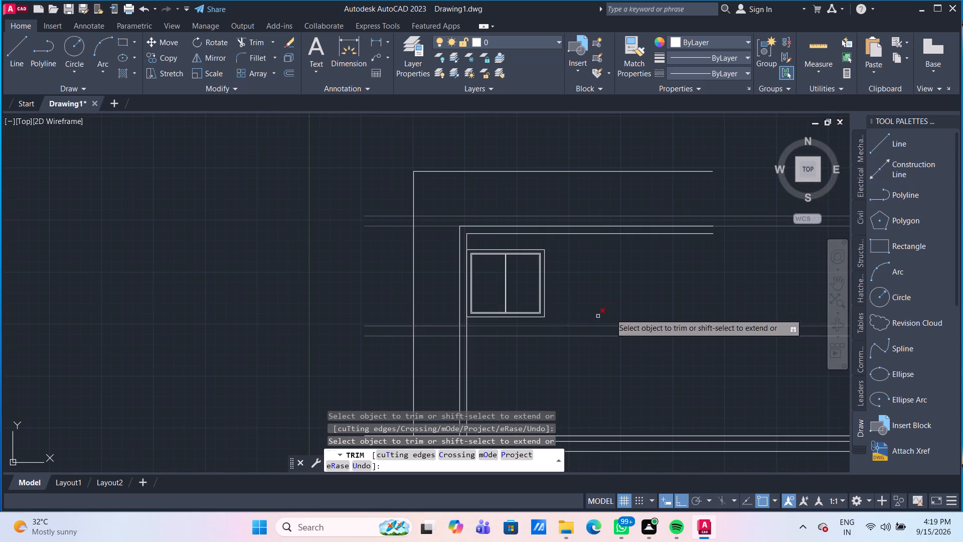
scroll(629, 301, up, 1)
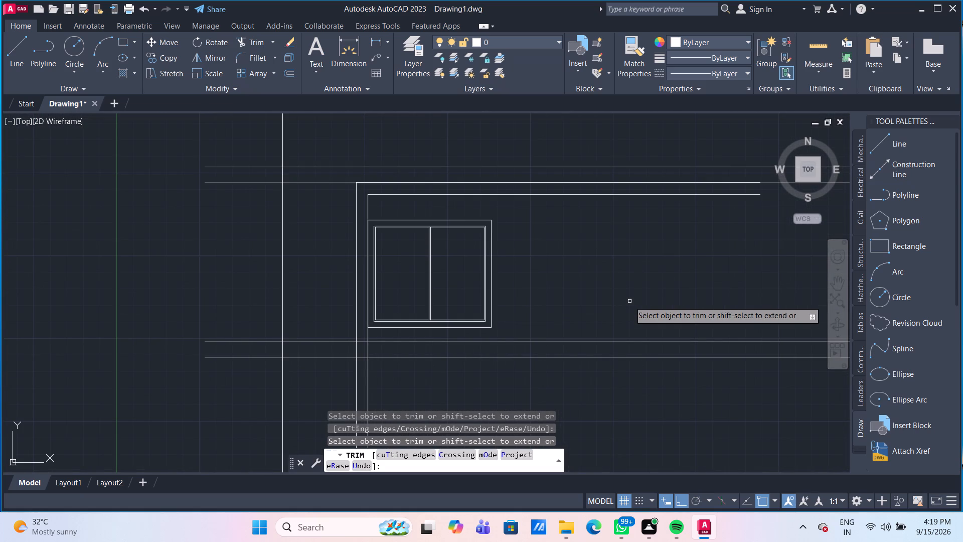
key(Escape)
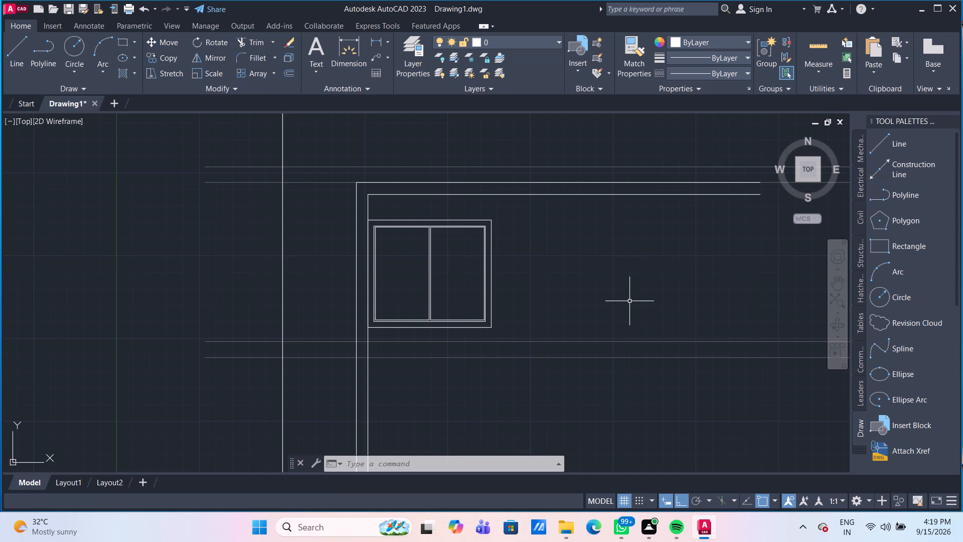
Move the whole divided rectangle straight down by about 8", using its lower-right corner as the base point.
click(502, 331)
click(395, 206)
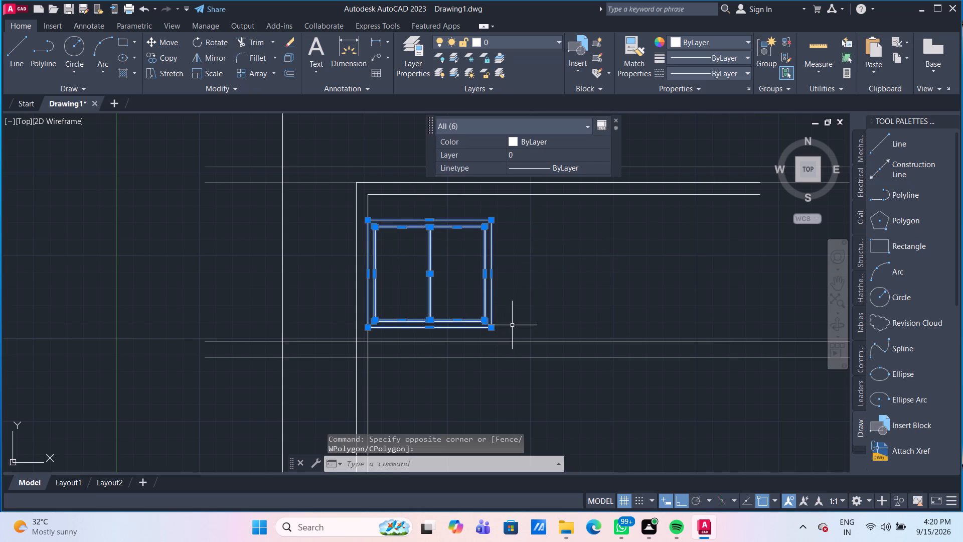
scroll(512, 325, up, 2)
key(m)
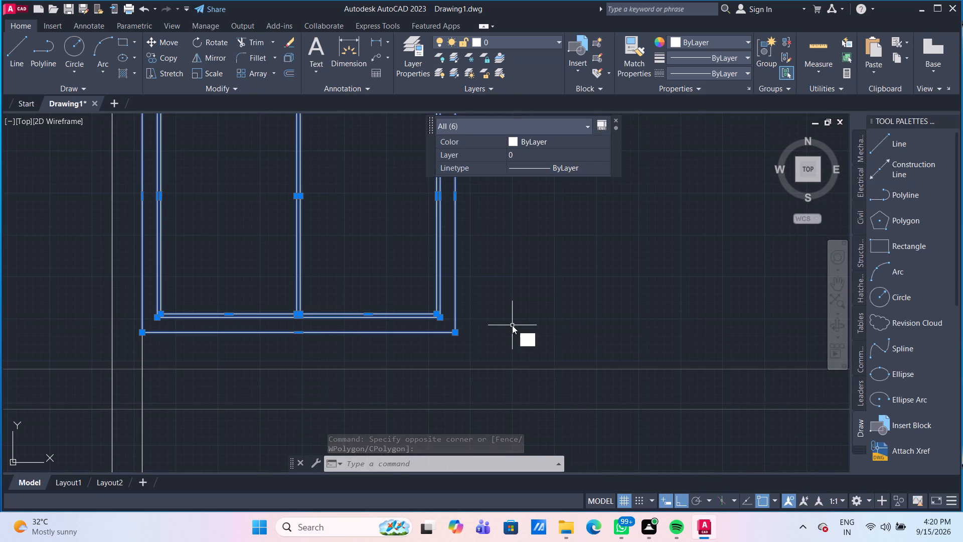
key(Return)
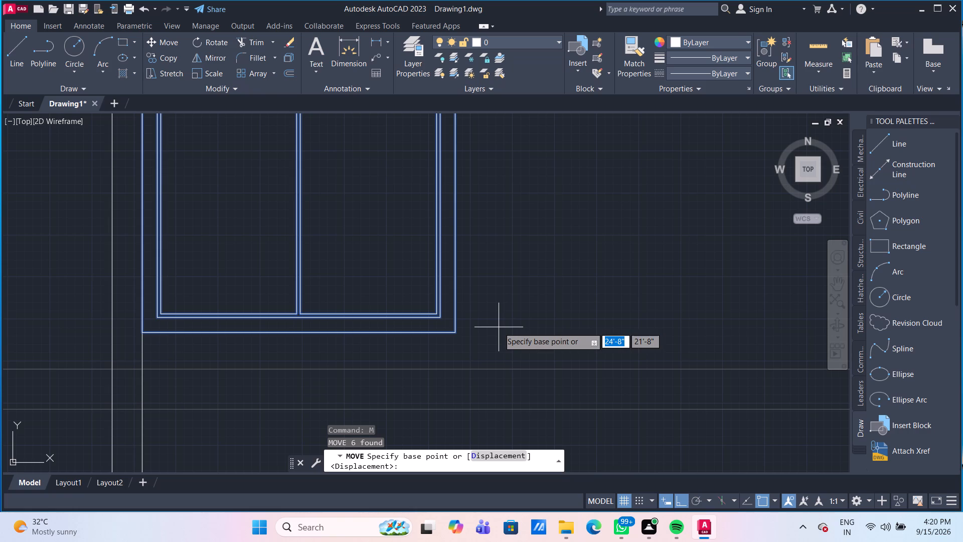
click(456, 336)
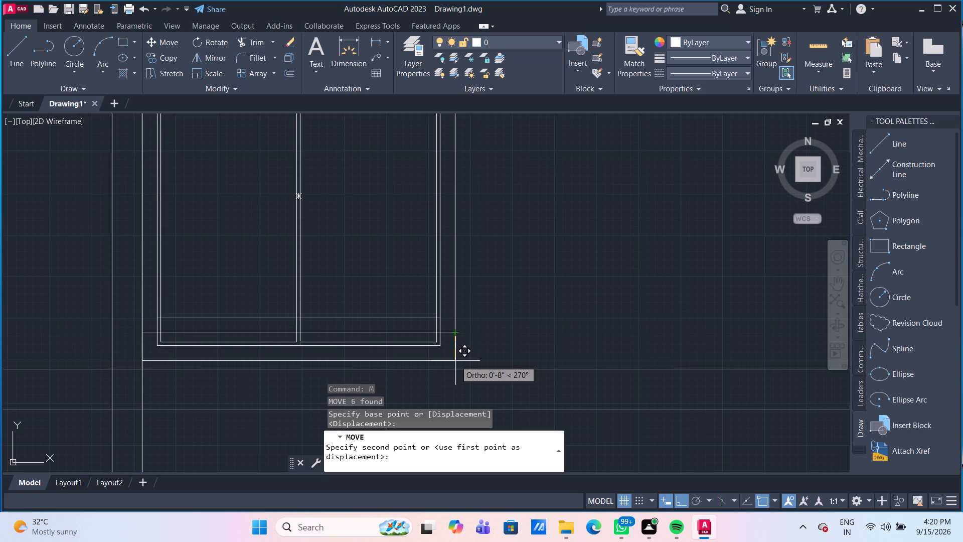
click(455, 361)
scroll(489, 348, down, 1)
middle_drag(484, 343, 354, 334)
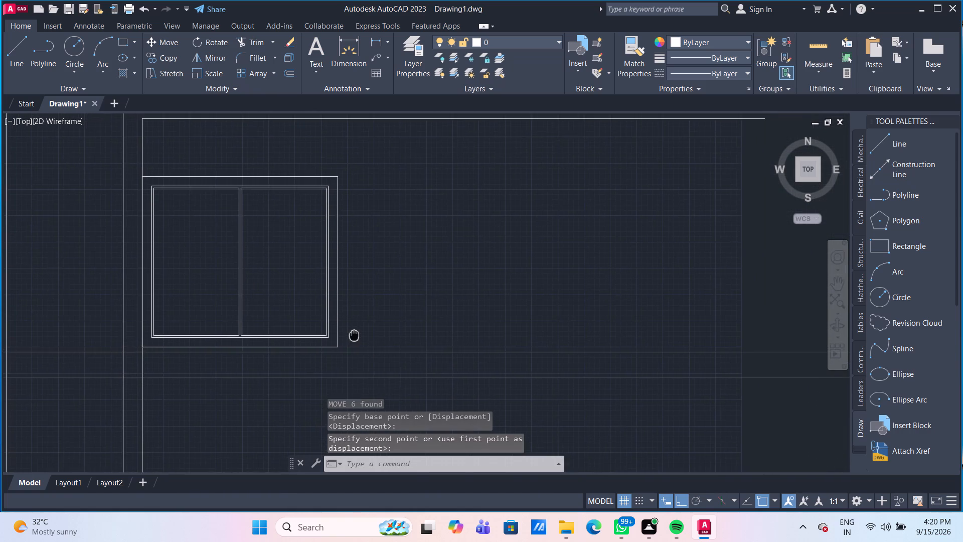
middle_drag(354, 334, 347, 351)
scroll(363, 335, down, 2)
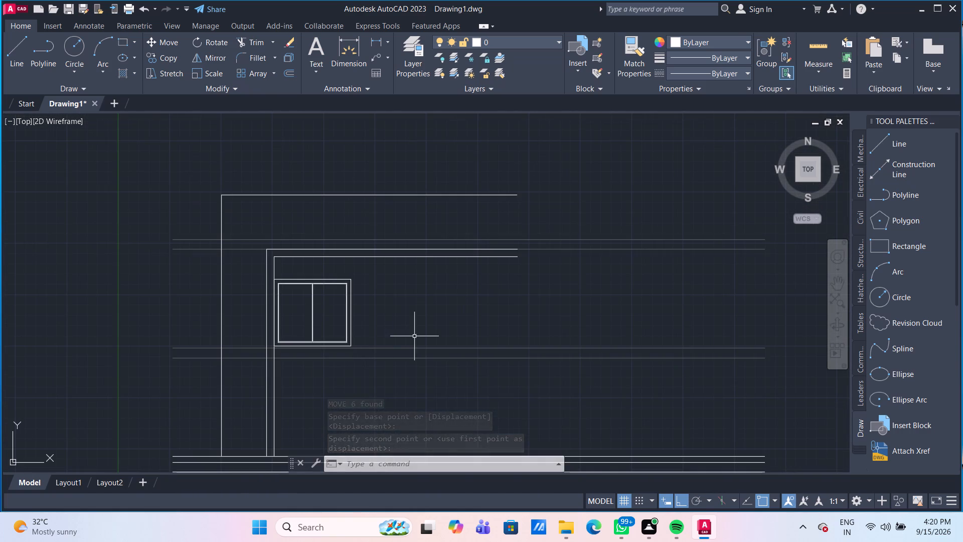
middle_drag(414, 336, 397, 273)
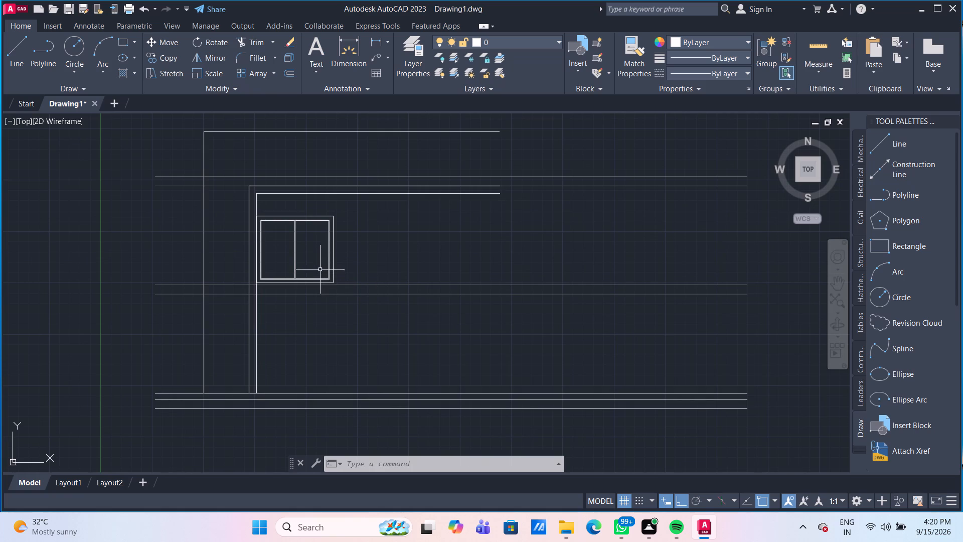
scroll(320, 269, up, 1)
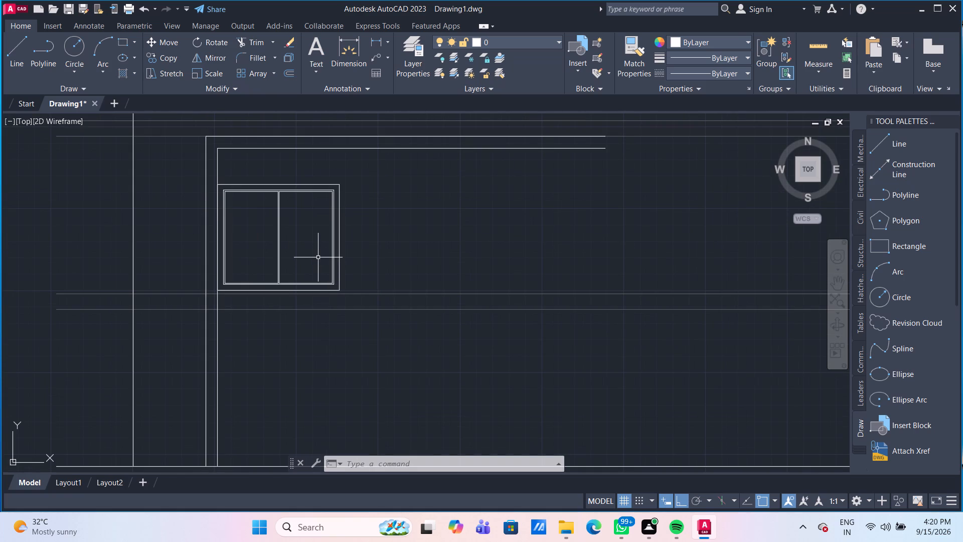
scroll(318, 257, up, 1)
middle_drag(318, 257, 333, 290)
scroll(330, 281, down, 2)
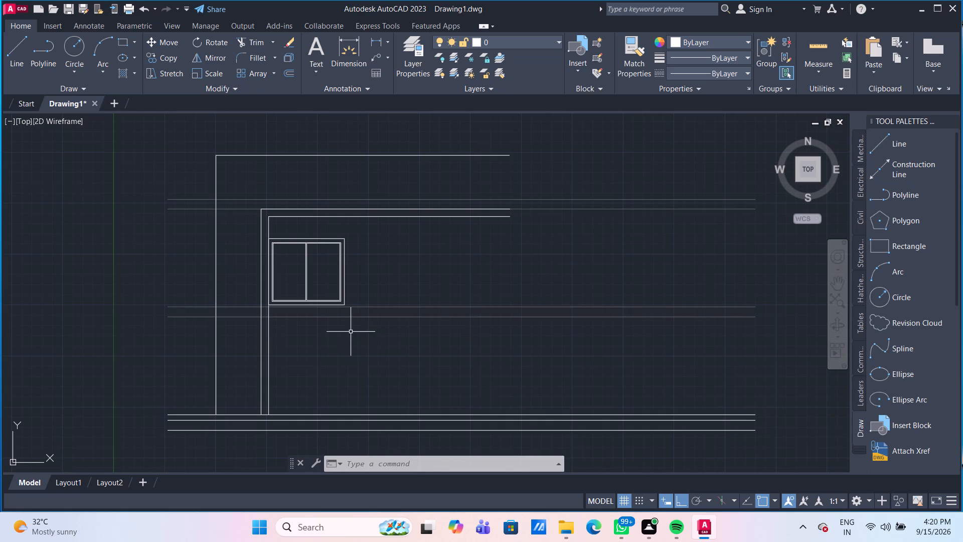
Offset the right and left panel outlines of the divided rectangle inward by 0.5" each.
scroll(318, 263, up, 3)
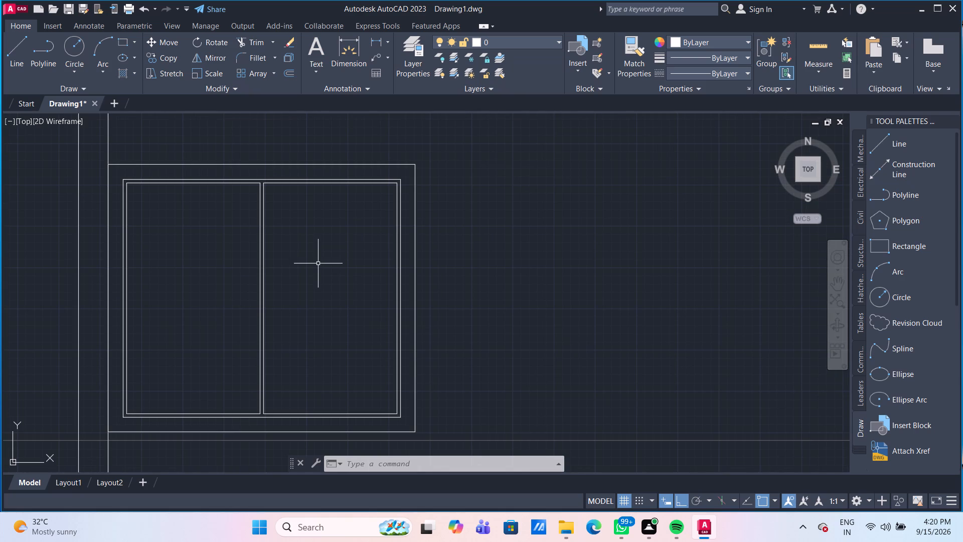
scroll(318, 263, up, 1)
middle_drag(318, 263, 308, 259)
scroll(308, 259, down, 1)
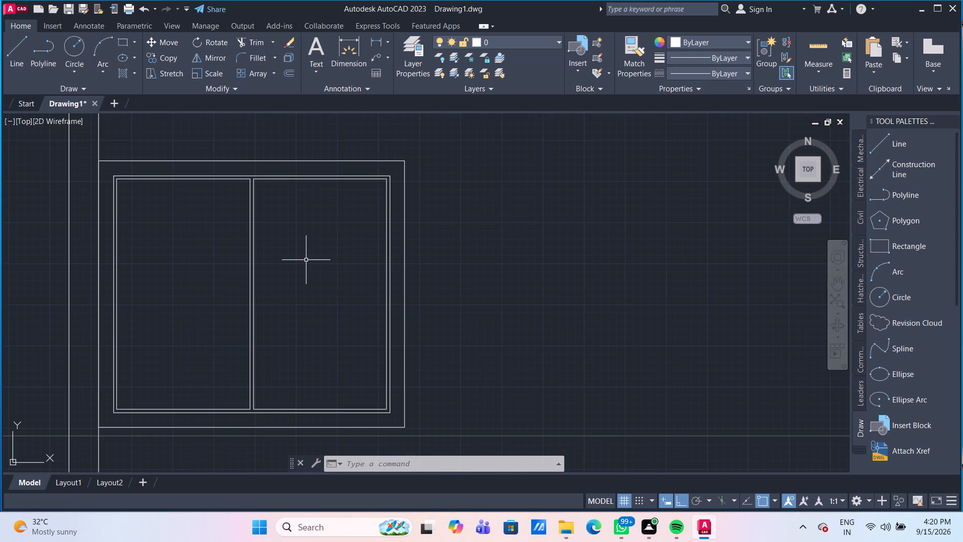
text(OF)
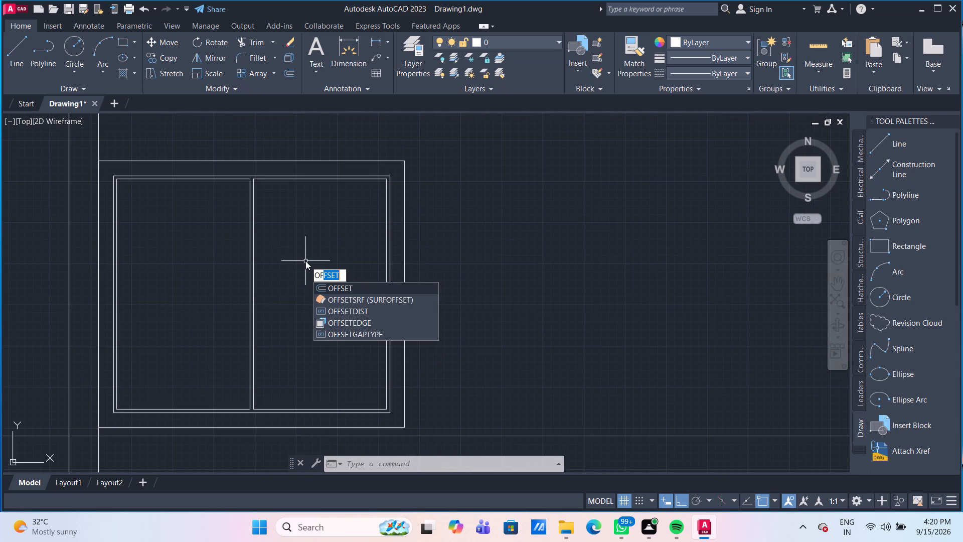
key(Return)
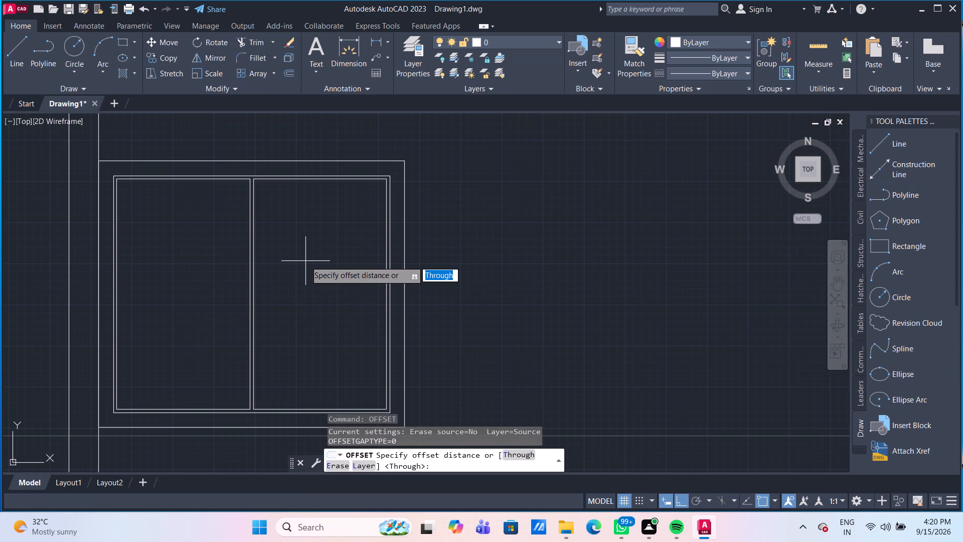
key(Return)
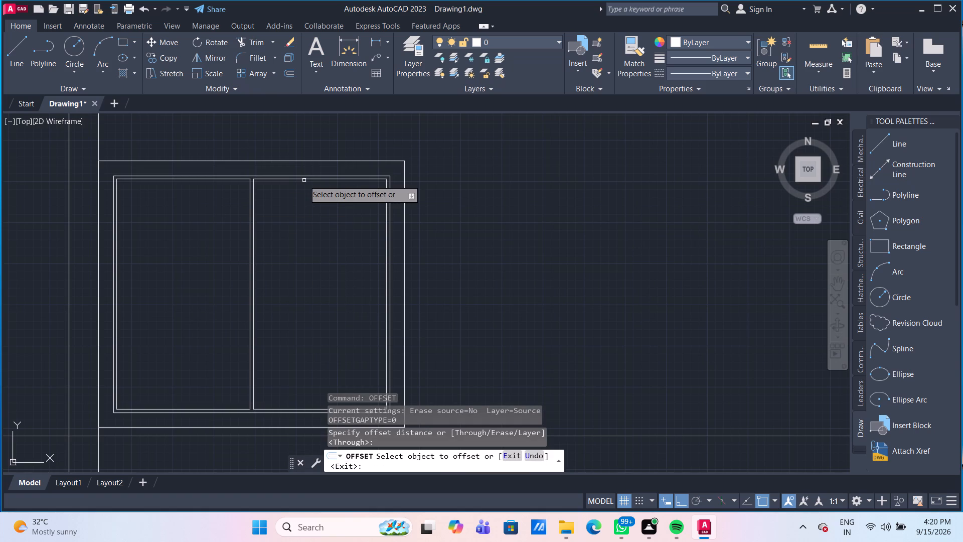
click(304, 180)
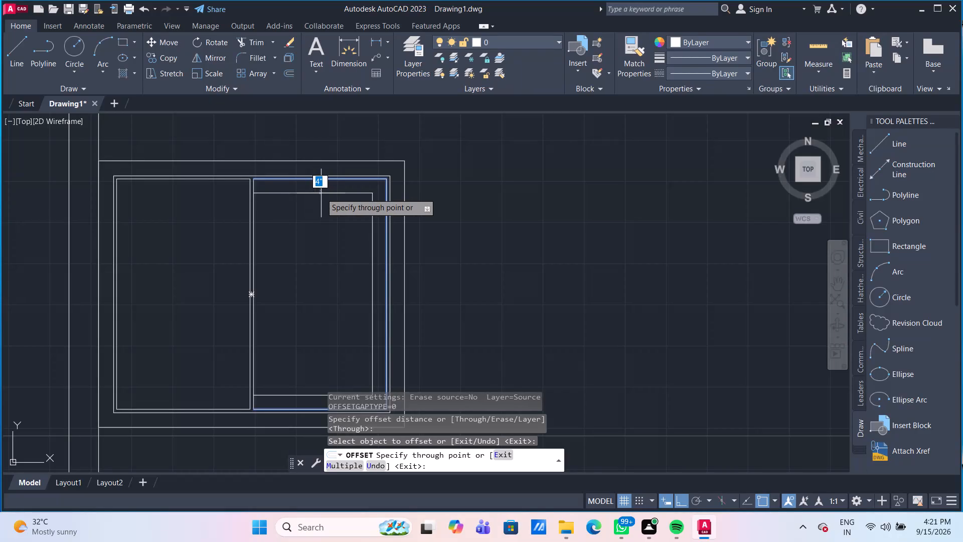
text(0.5")
key(Return)
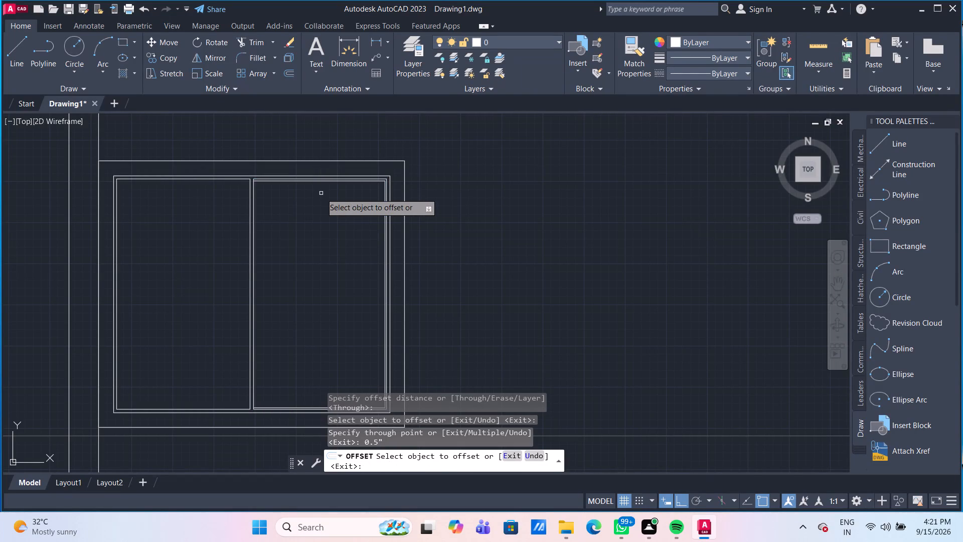
click(217, 179)
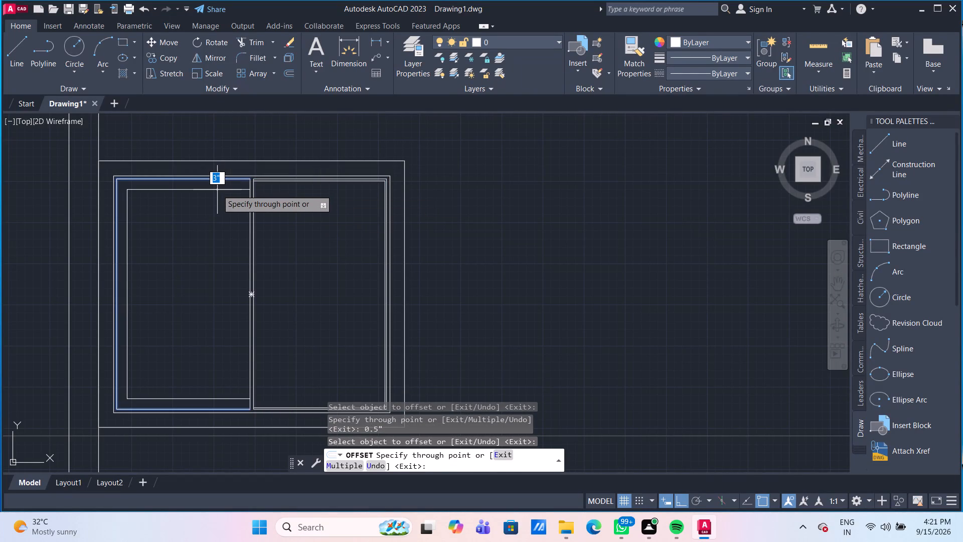
text(0.)
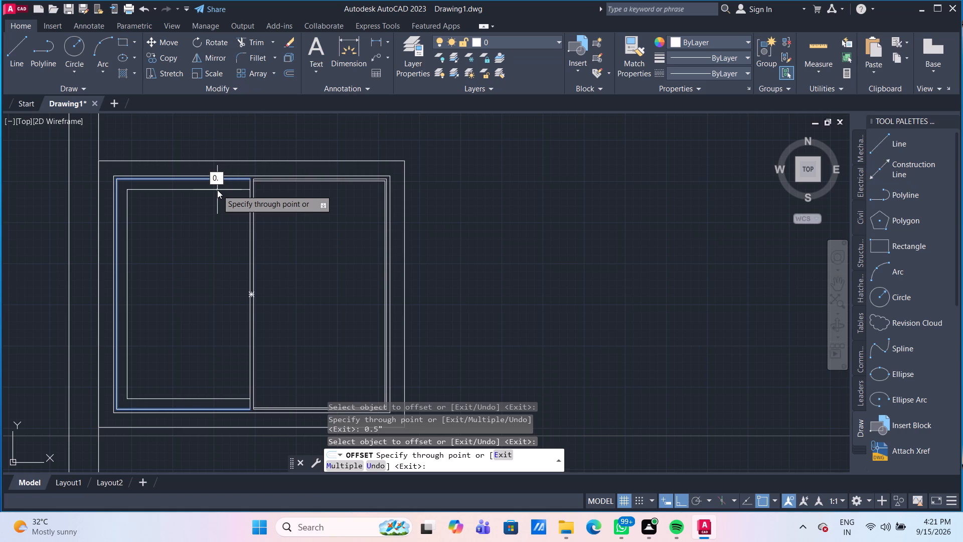
key(5)
key(apostrophe)
key(Return)
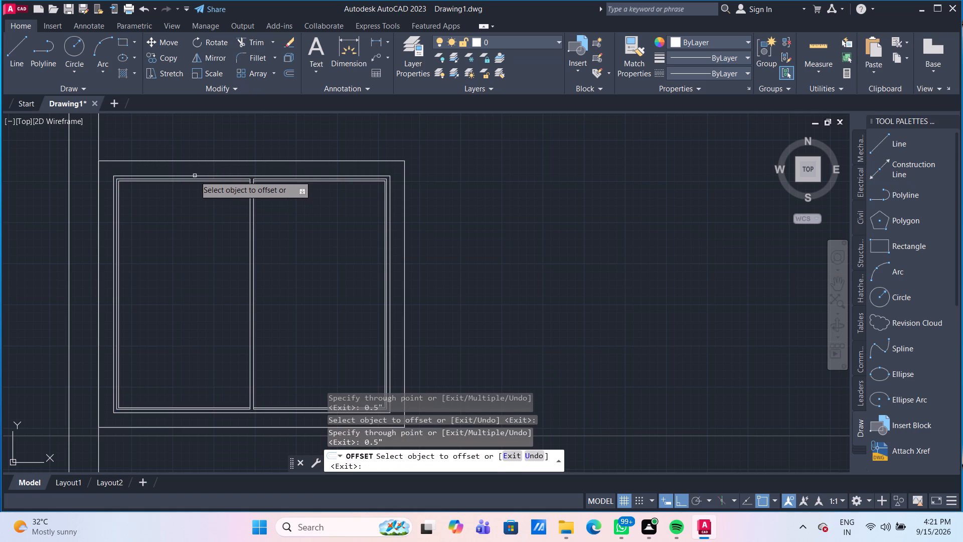
scroll(195, 176, up, 1)
key(Escape)
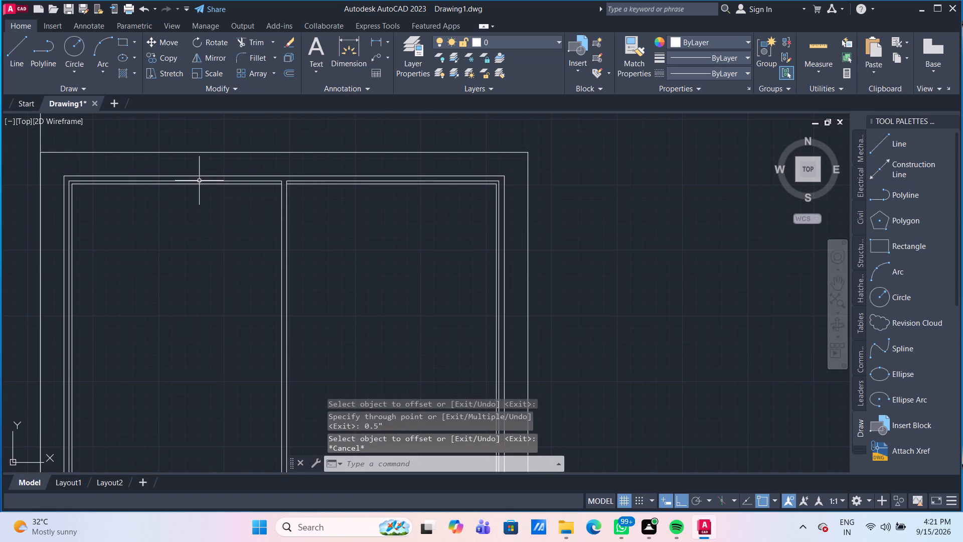
Delete the two original panel outlines between the frame and the new inner offsets.
click(199, 181)
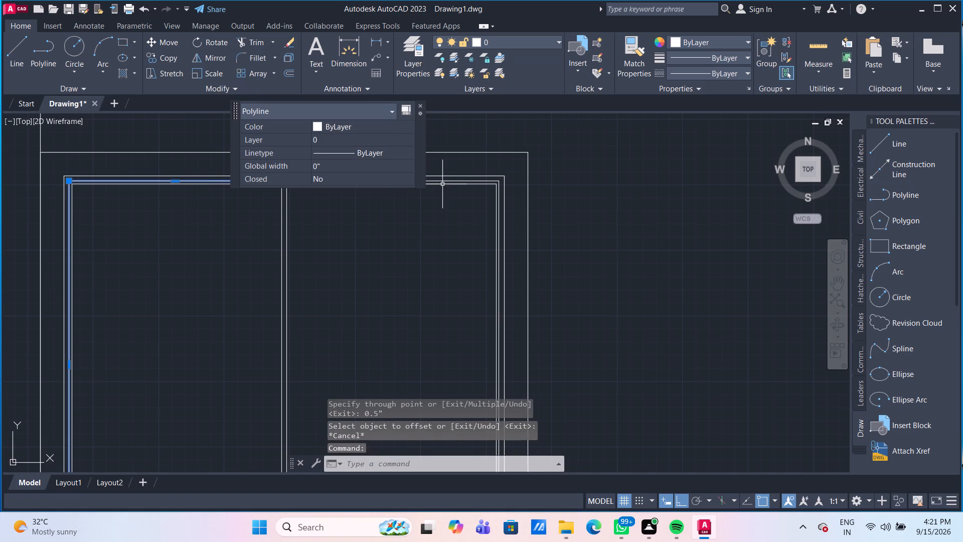
click(448, 181)
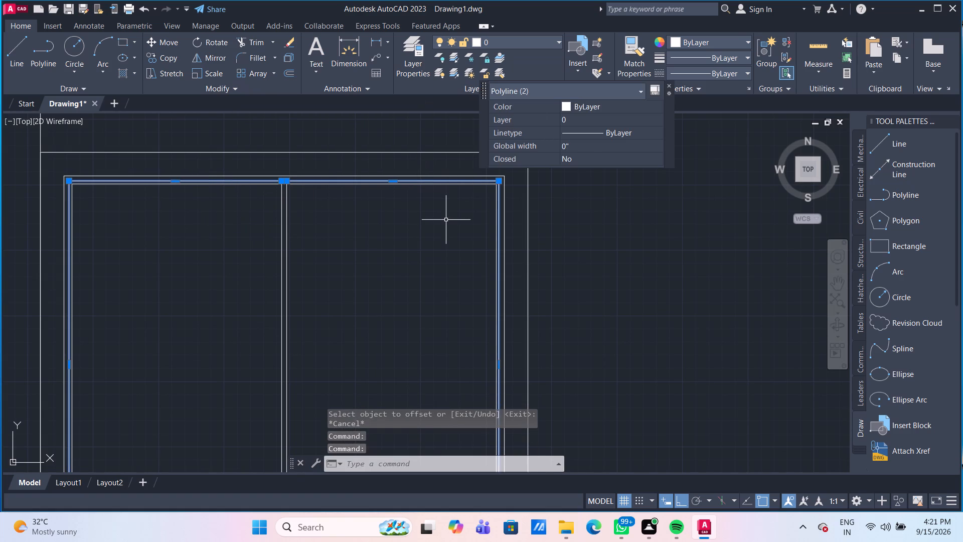
key(Delete)
Inspect the divider line ends and quick-measure the right panel's inner spacing near its top edge.
scroll(415, 239, down, 2)
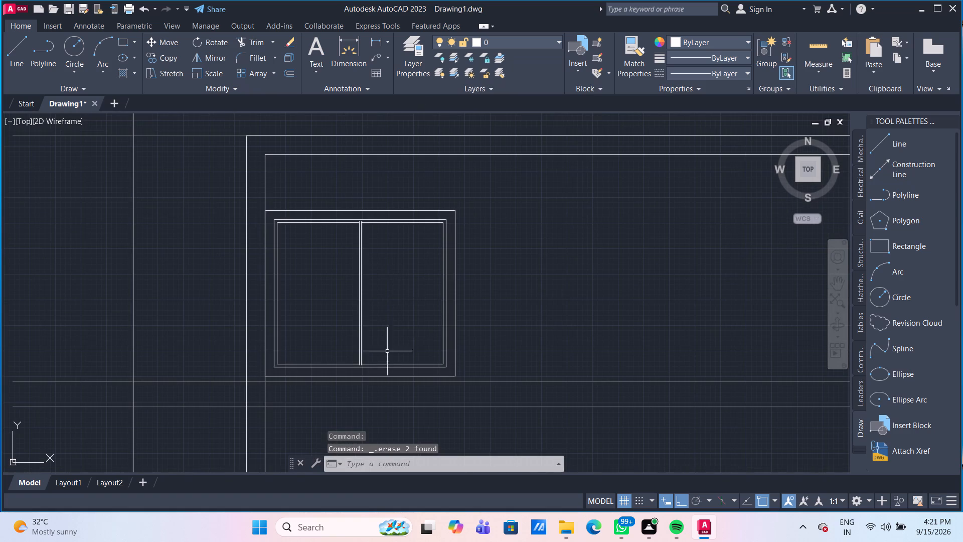
scroll(380, 361, up, 2)
middle_drag(368, 339, 357, 308)
scroll(324, 341, up, 2)
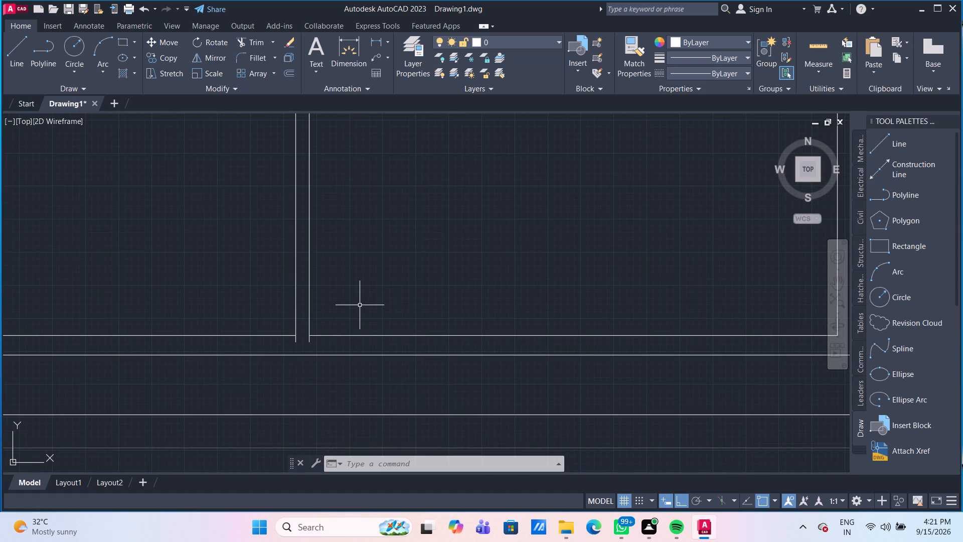
scroll(360, 305, down, 1)
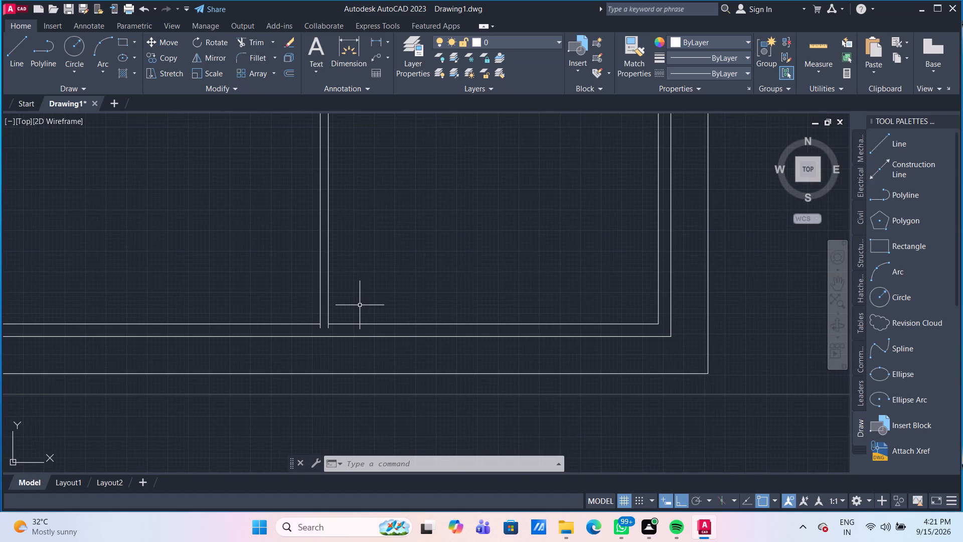
scroll(360, 305, down, 2)
middle_drag(376, 263, 366, 315)
middle_drag(371, 241, 357, 277)
scroll(352, 213, up, 2)
middle_drag(353, 223, 382, 336)
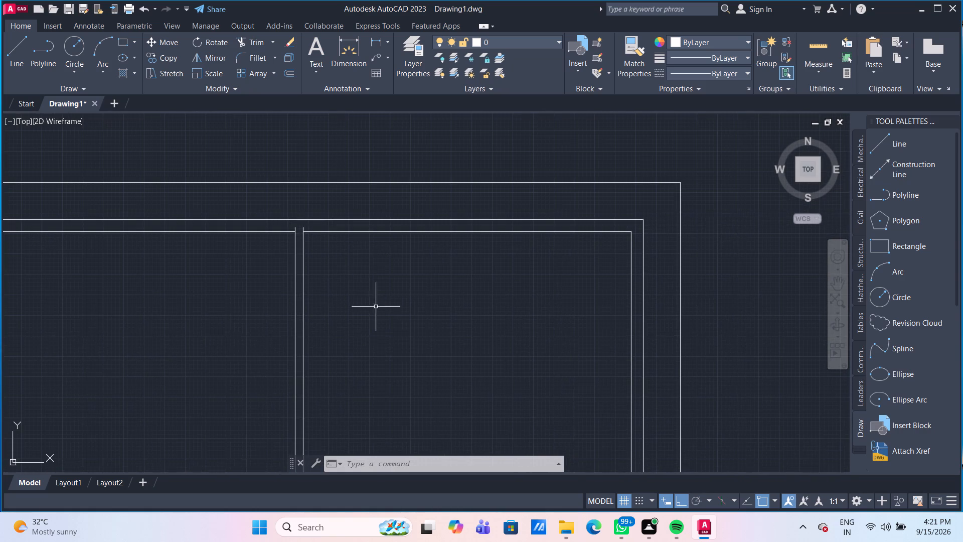
click(363, 50)
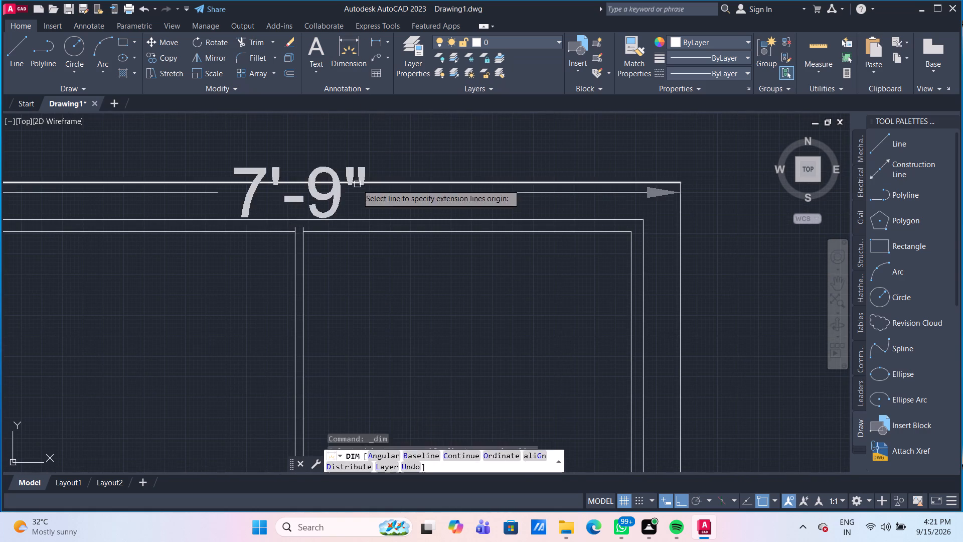
click(817, 45)
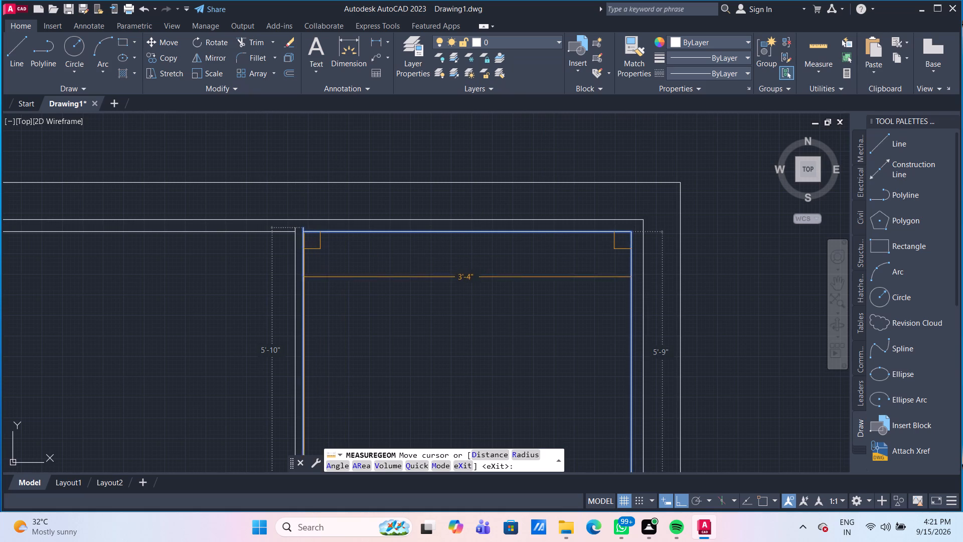
key(Escape)
Move the right vertical divider line 0.5" to the right, using its lower end at the panel's bottom edge as the base point.
scroll(353, 269, down, 2)
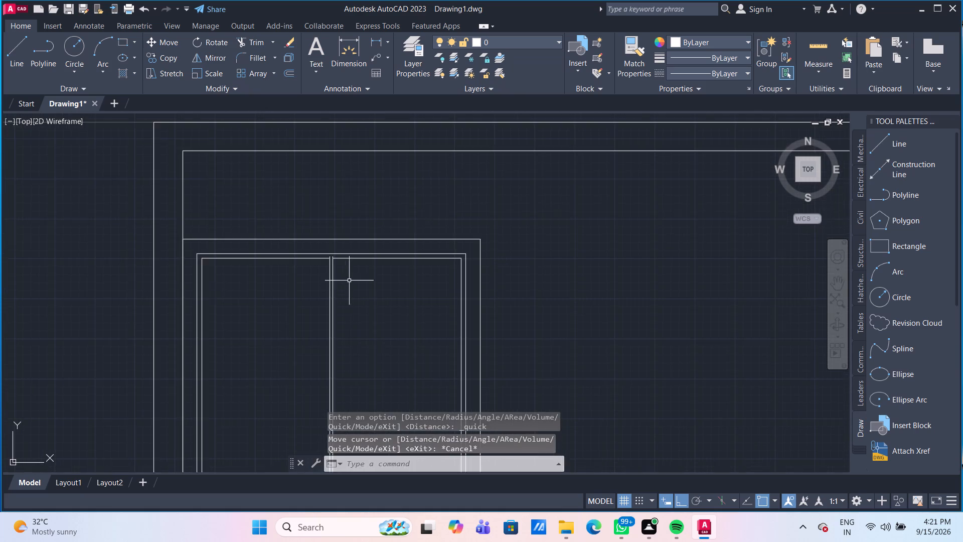
middle_drag(346, 288, 297, 170)
scroll(291, 404, up, 1)
scroll(297, 333, up, 1)
middle_drag(299, 330, 299, 329)
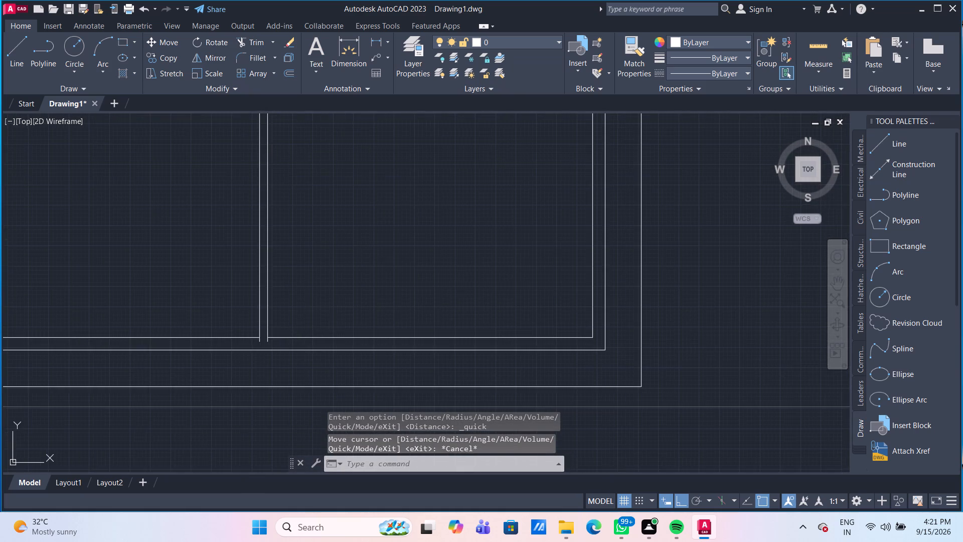
middle_drag(299, 329, 311, 300)
scroll(309, 300, up, 1)
middle_drag(309, 300, 323, 322)
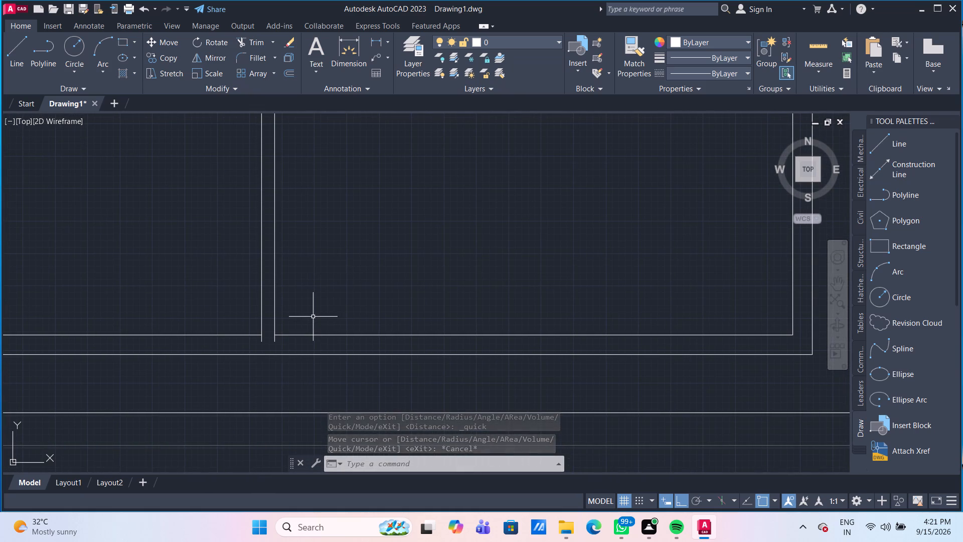
click(311, 313)
click(272, 296)
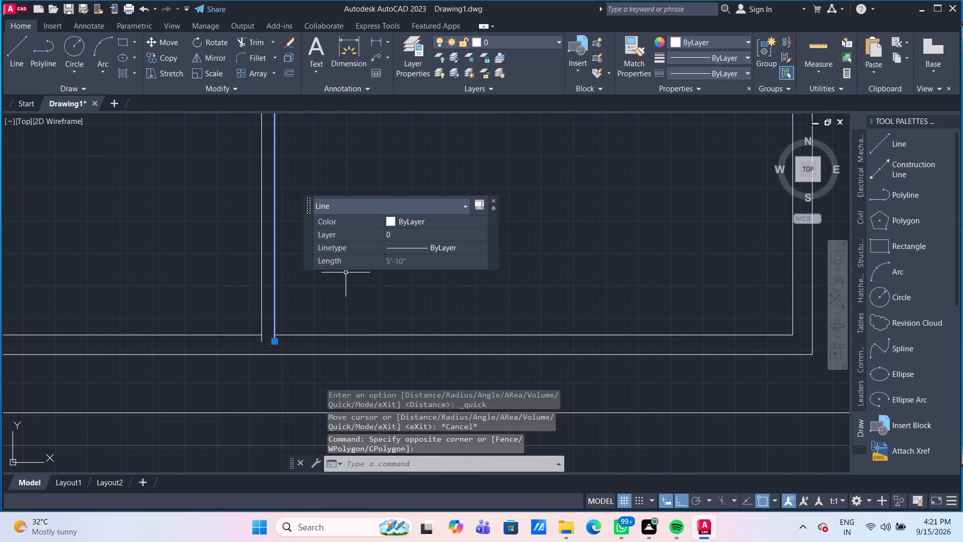
key(m)
key(Return)
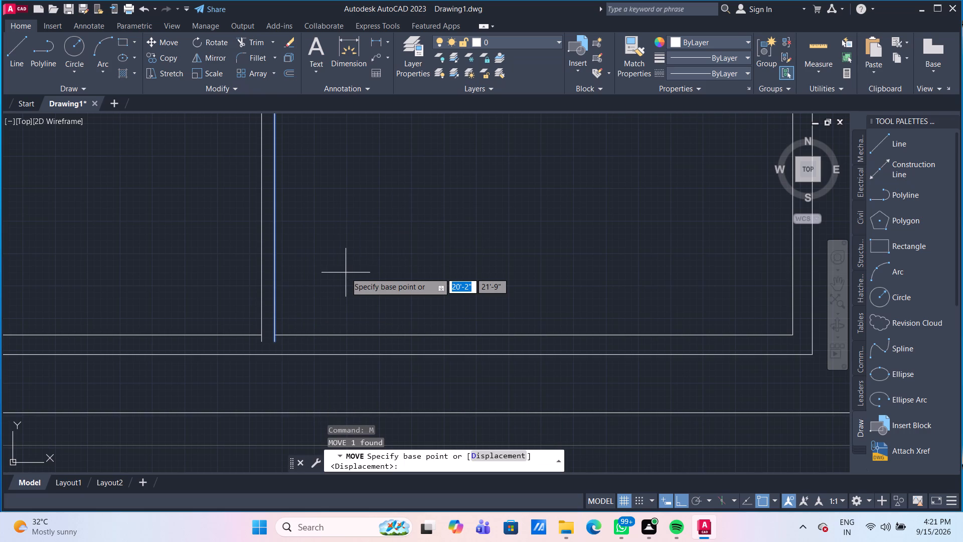
click(276, 333)
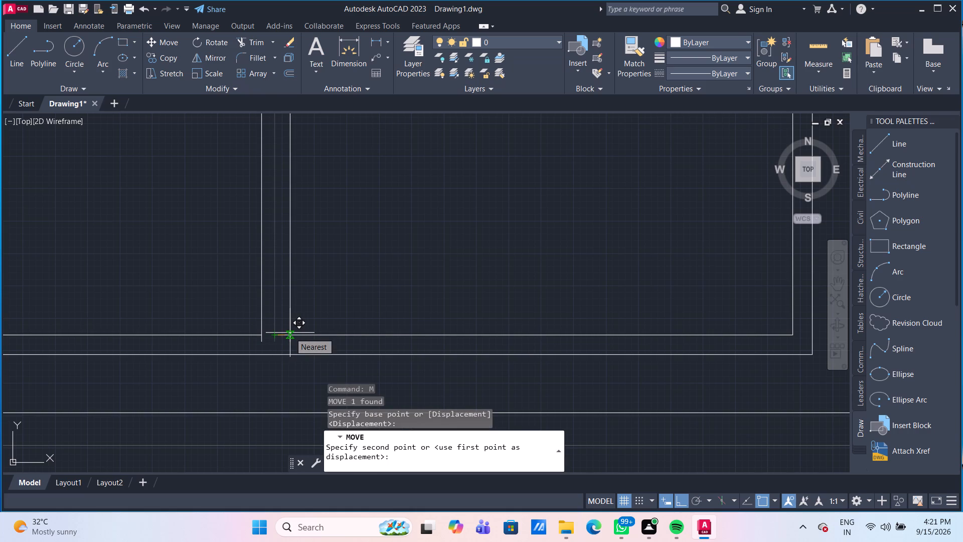
text(0.5")
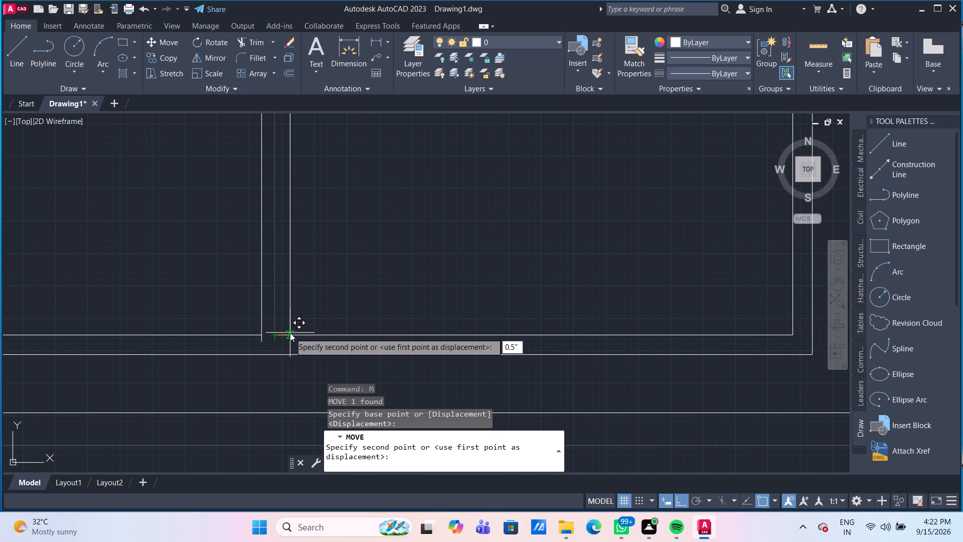
key(Return)
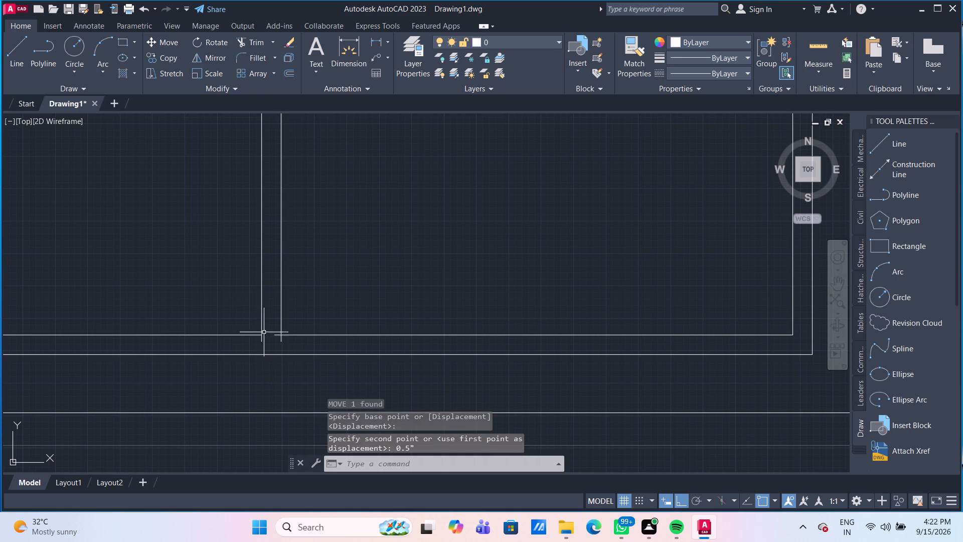
Move the left vertical divider line 0.5" to the left, using a base point near its lower end.
click(261, 321)
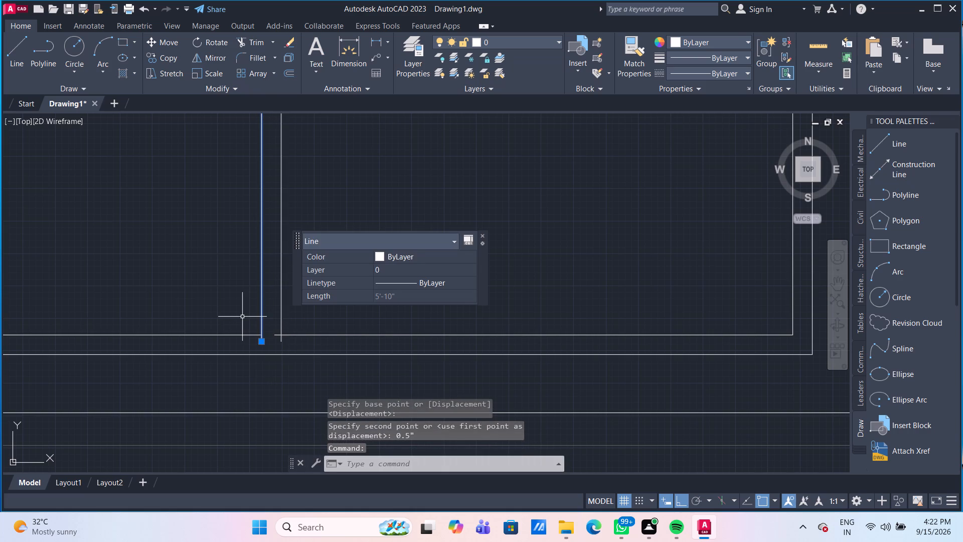
key(m)
key(Return)
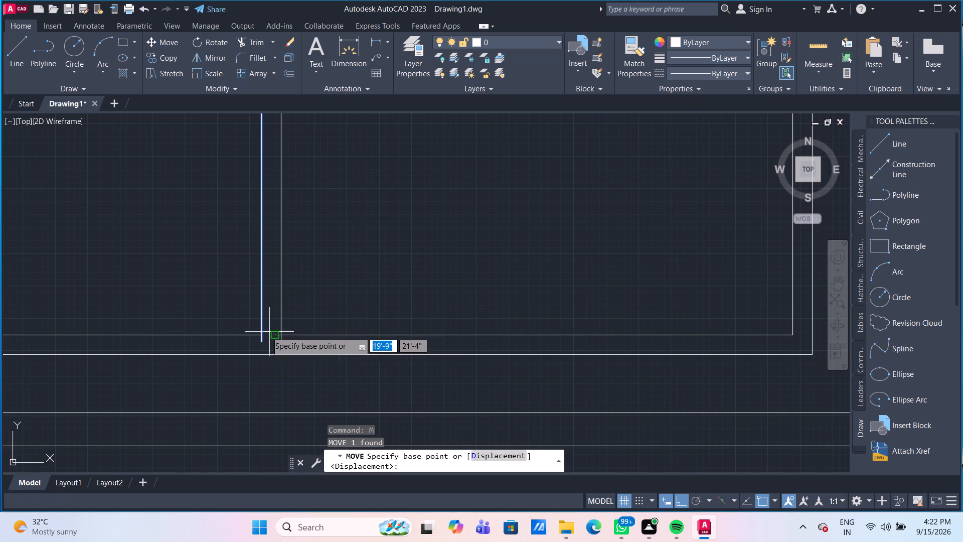
click(258, 335)
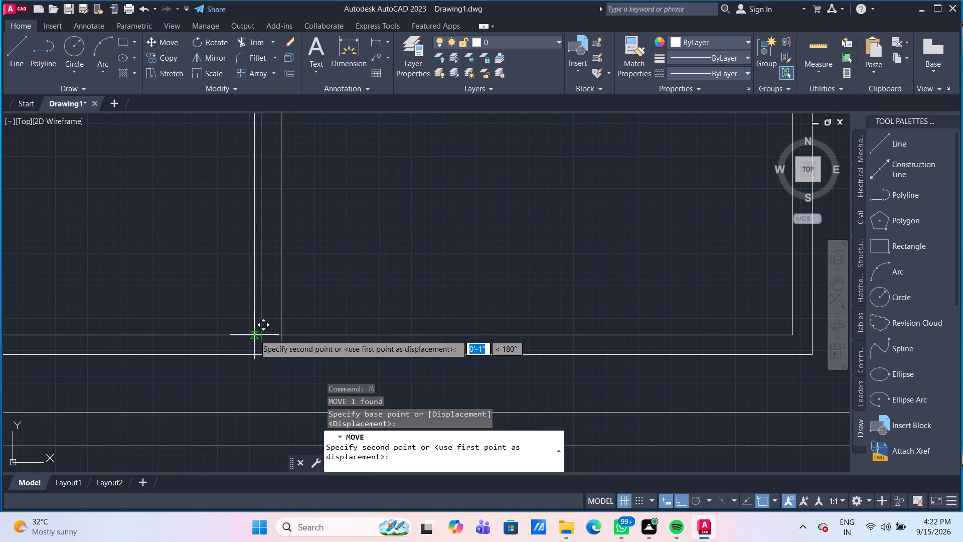
text(0.5")
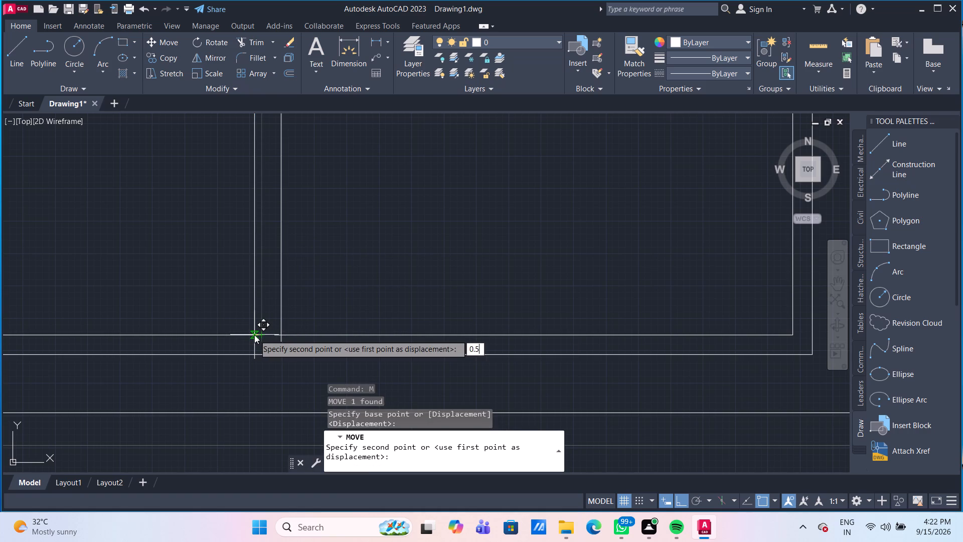
key(Return)
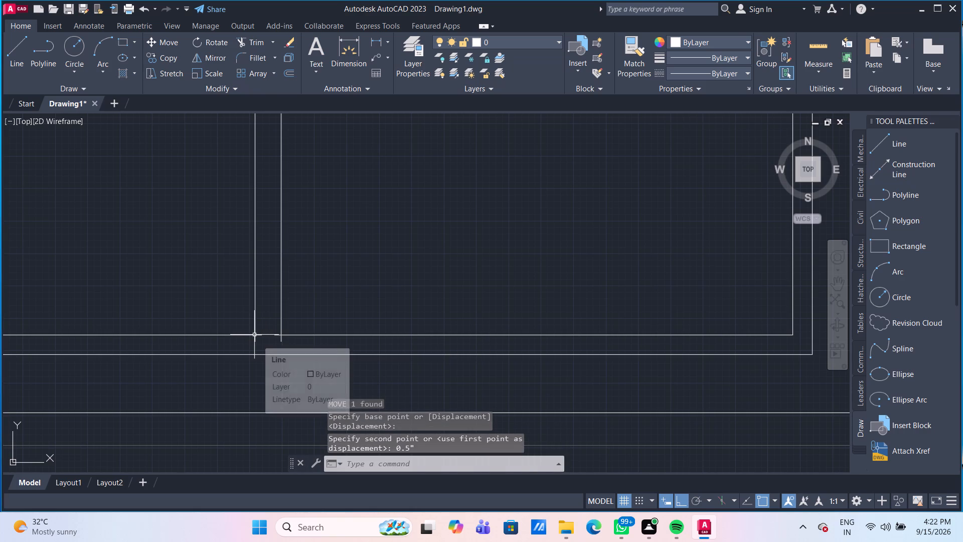
Trim the overlapping line ends where the two vertical divider lines meet the panels' bottom edges.
scroll(290, 343, up, 2)
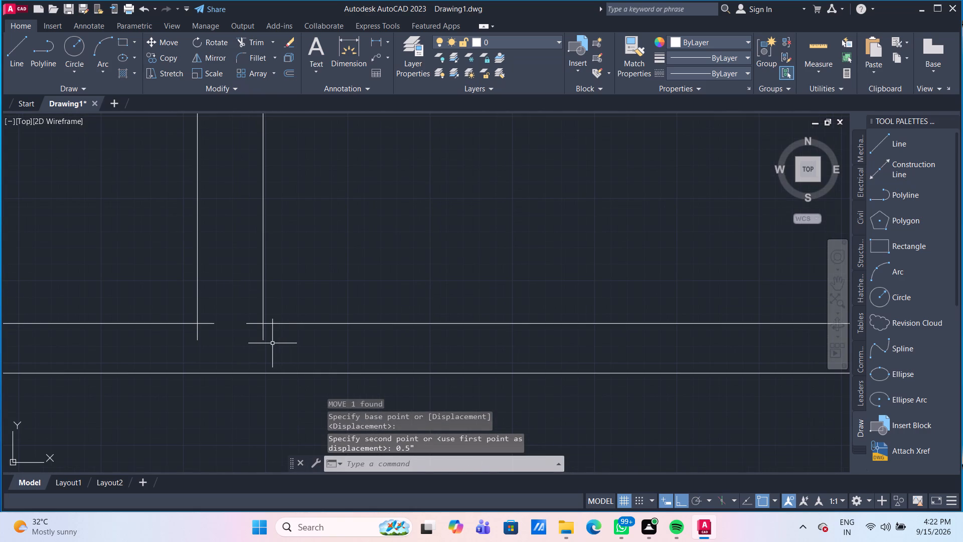
text(TR)
key(Return)
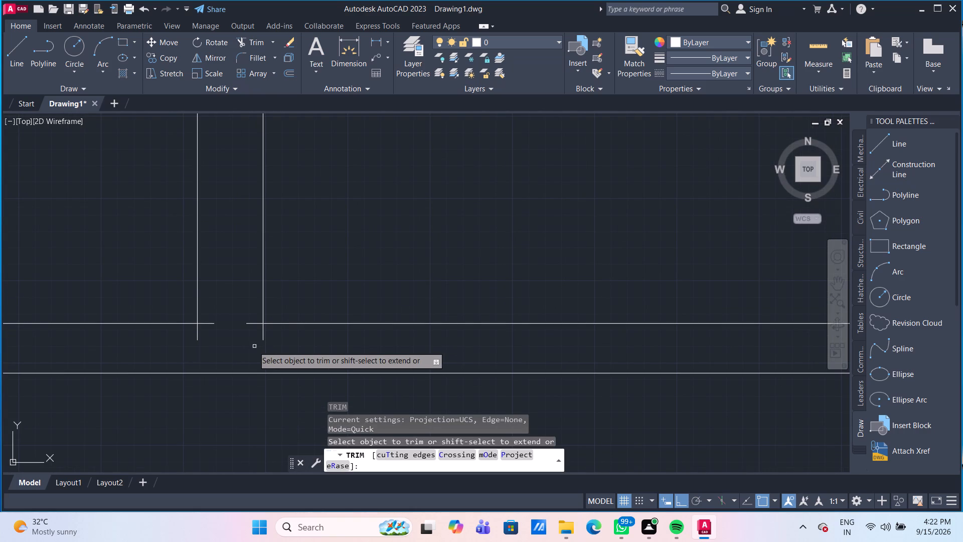
click(263, 337)
drag(255, 317, 254, 331)
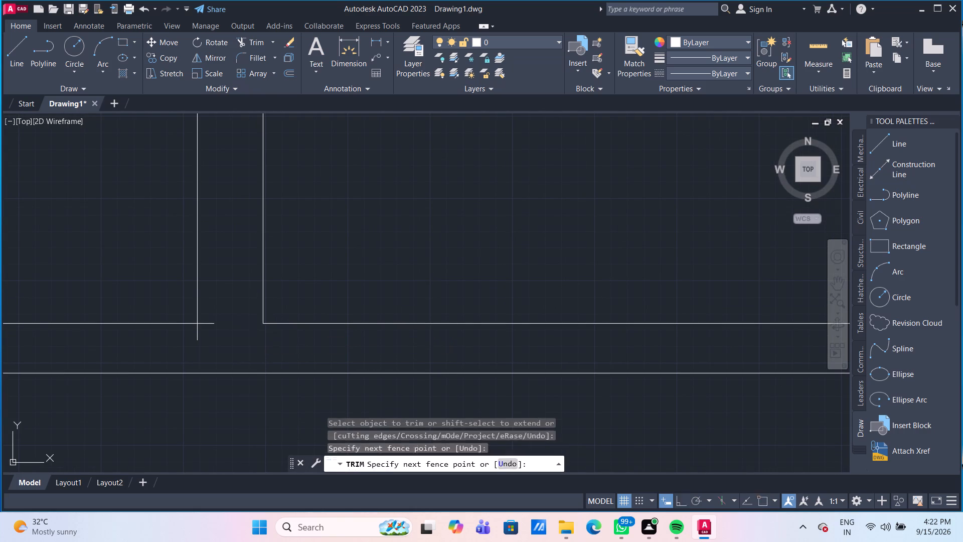
click(210, 318)
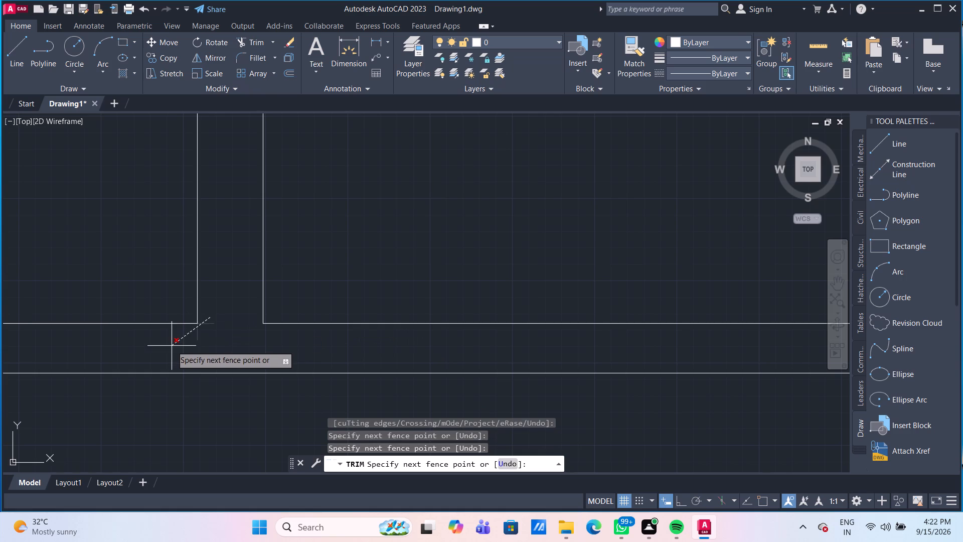
click(172, 346)
Trim the overlapping line ends where the divider lines meet the panels' top edges and finish trimming.
scroll(226, 317, down, 7)
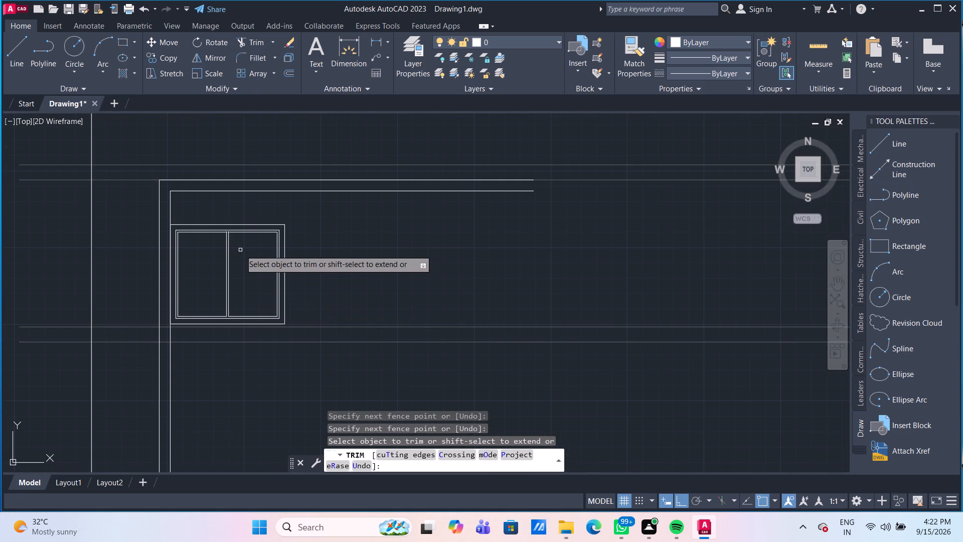
scroll(219, 226, up, 6)
scroll(240, 295, up, 3)
drag(203, 291, 206, 296)
click(242, 334)
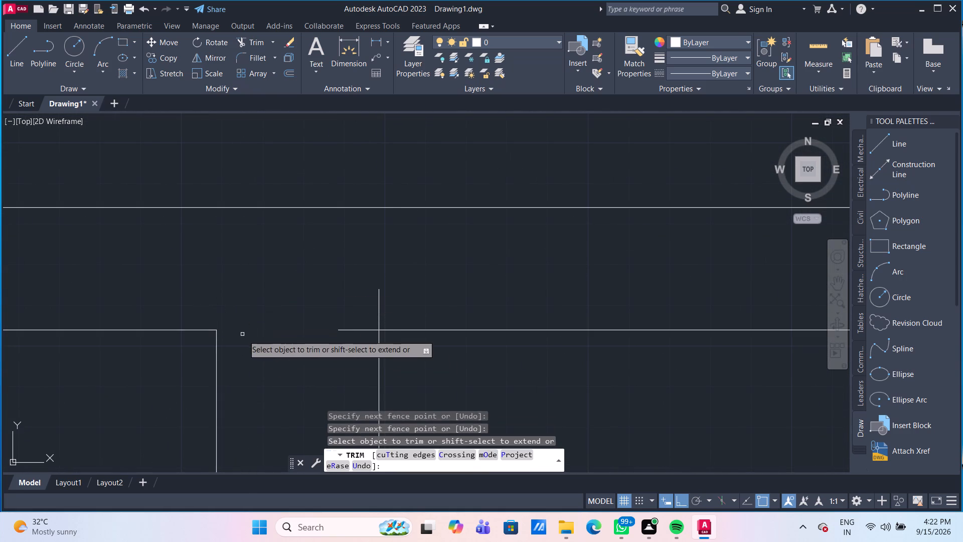
click(349, 342)
click(403, 305)
scroll(396, 302, down, 4)
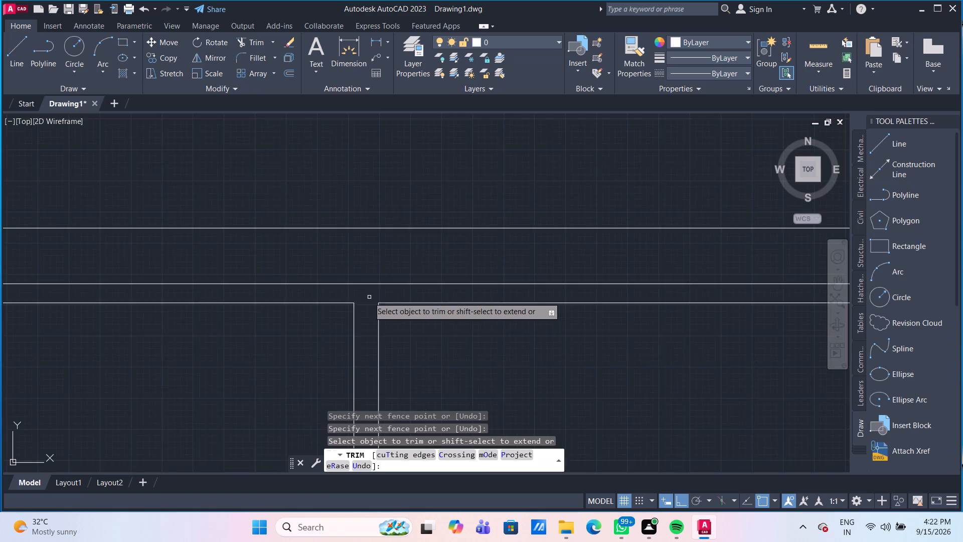
scroll(369, 299, down, 4)
scroll(410, 345, down, 1)
middle_drag(405, 346, 359, 262)
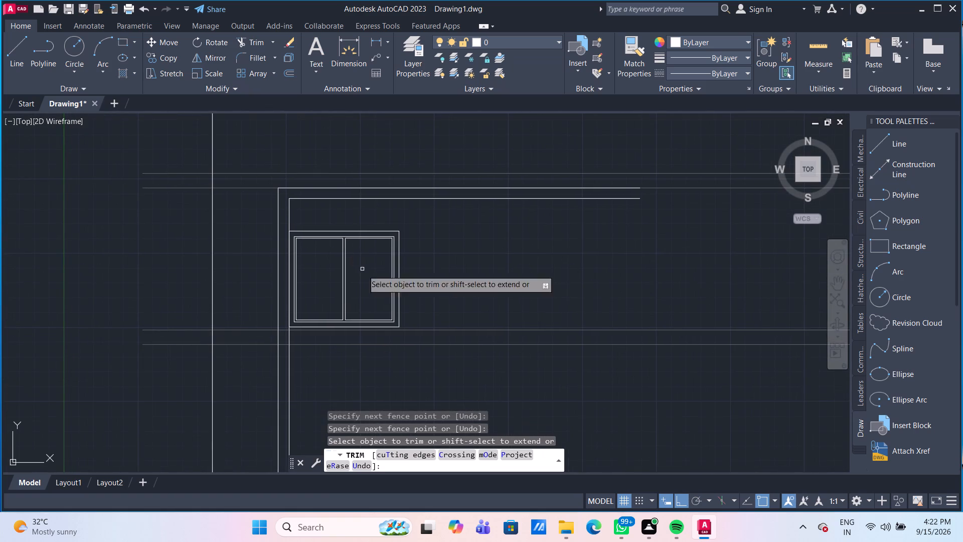
scroll(447, 293, down, 1)
scroll(447, 293, up, 1)
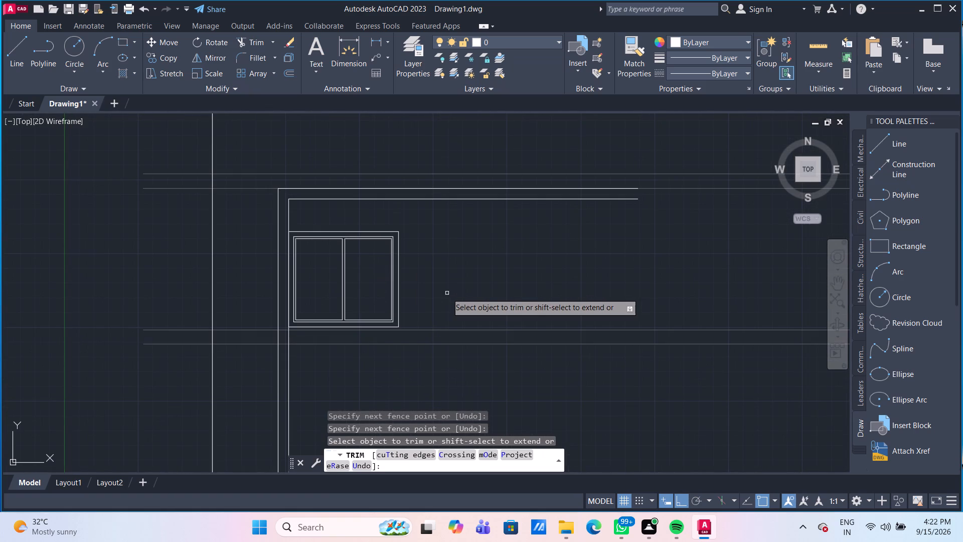
key(Escape)
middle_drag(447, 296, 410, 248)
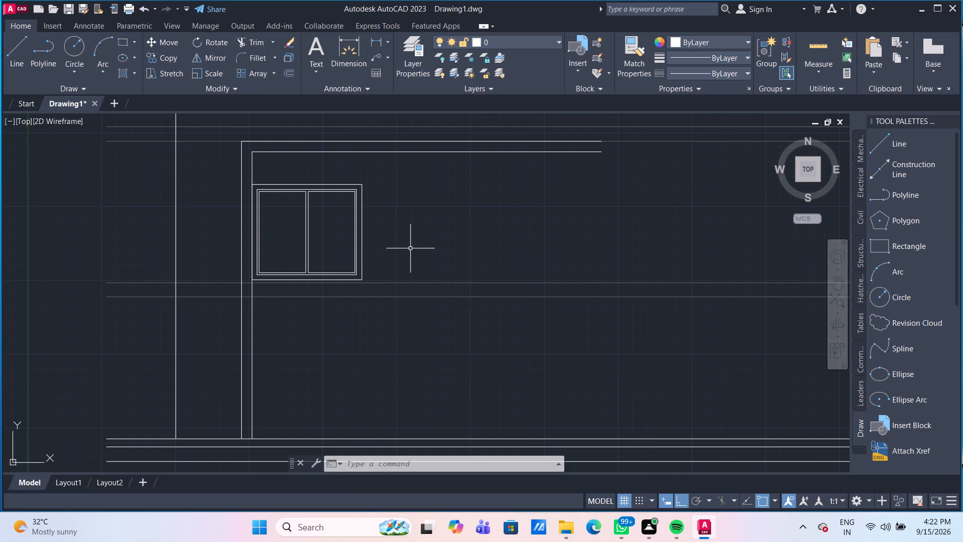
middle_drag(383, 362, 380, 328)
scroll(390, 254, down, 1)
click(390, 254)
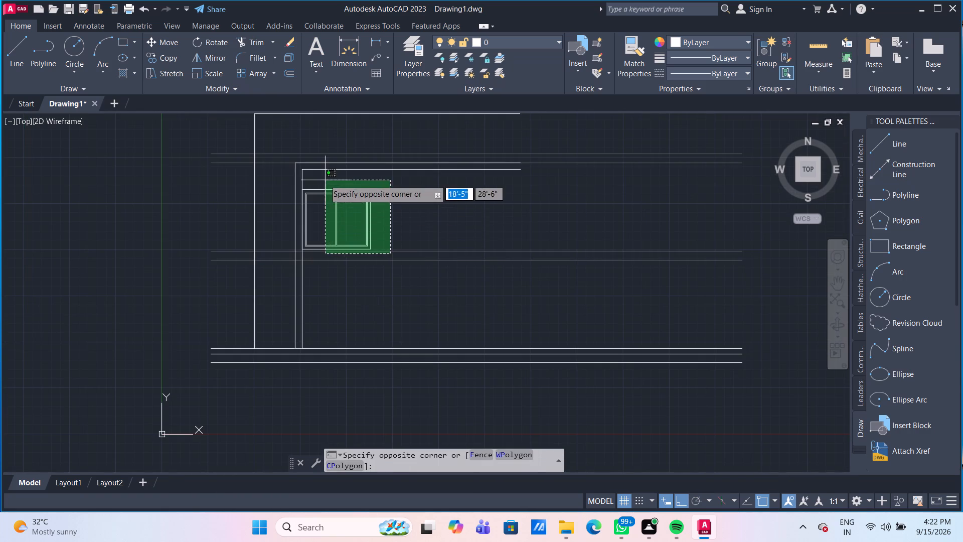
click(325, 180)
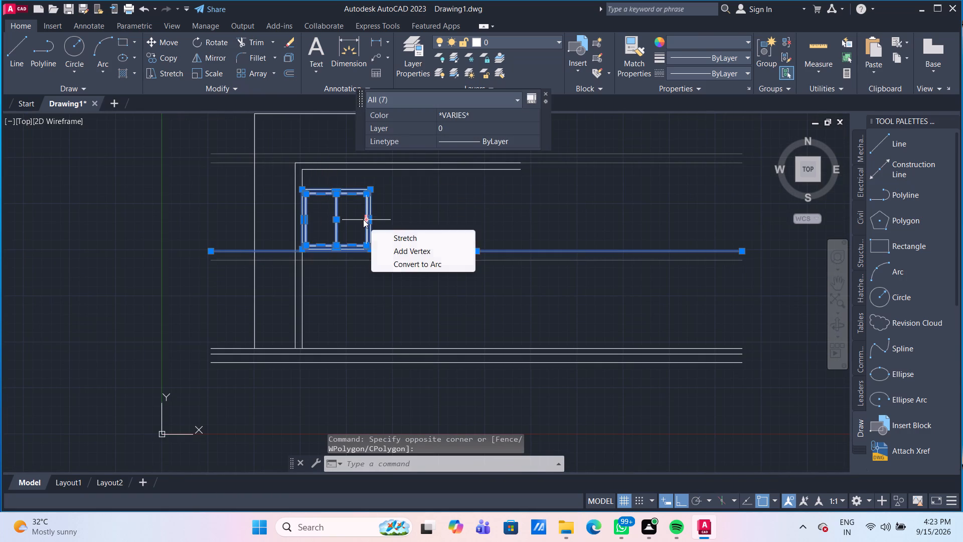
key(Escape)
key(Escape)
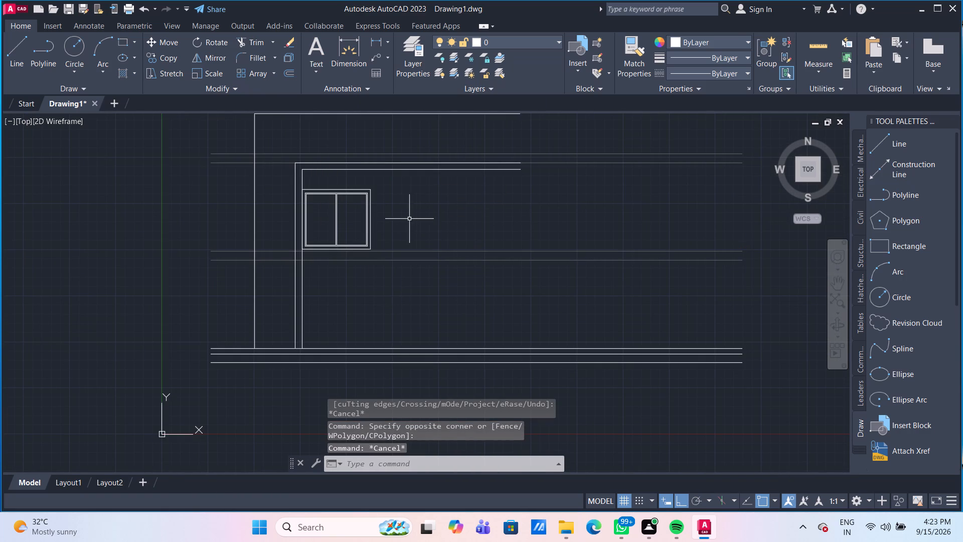
Copy the whole framed two-panel window straight down about 10'5", using its outer frame's lower-right corner as base point.
scroll(407, 221, up, 1)
click(400, 231)
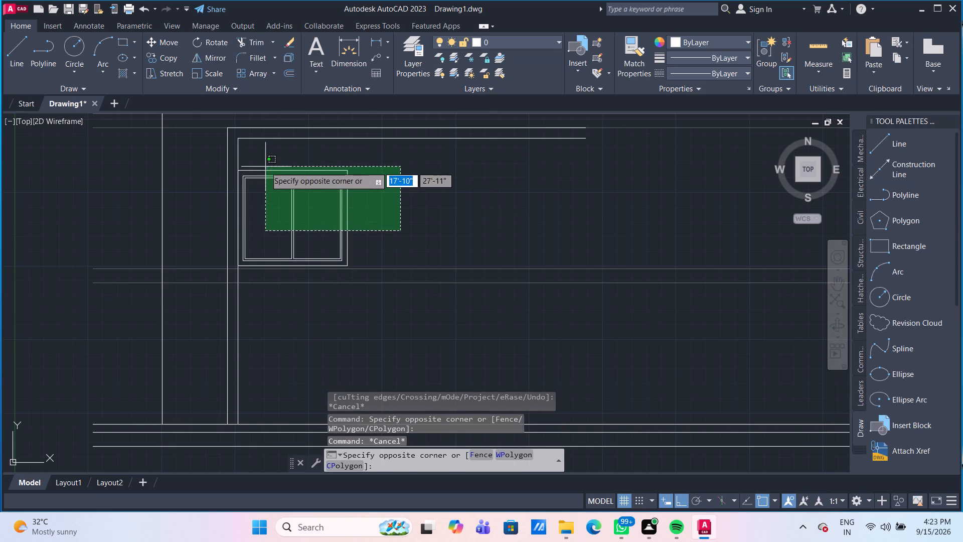
click(265, 167)
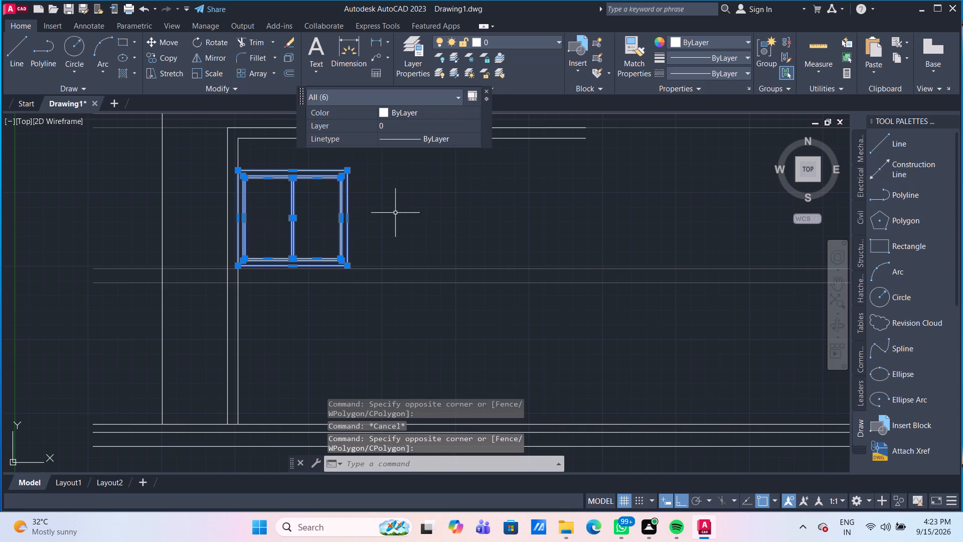
text(CO)
key(Return)
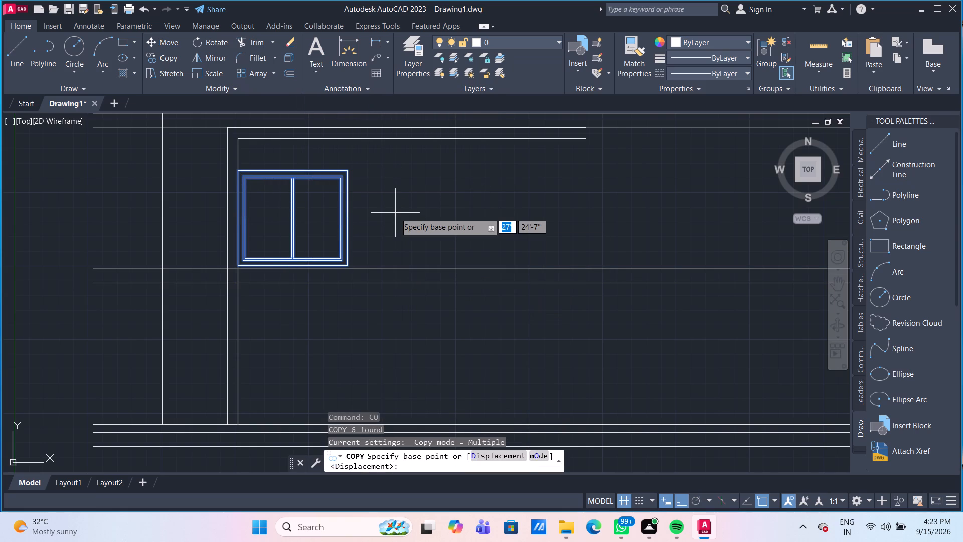
click(347, 267)
middle_drag(364, 375, 359, 283)
scroll(360, 300, up, 1)
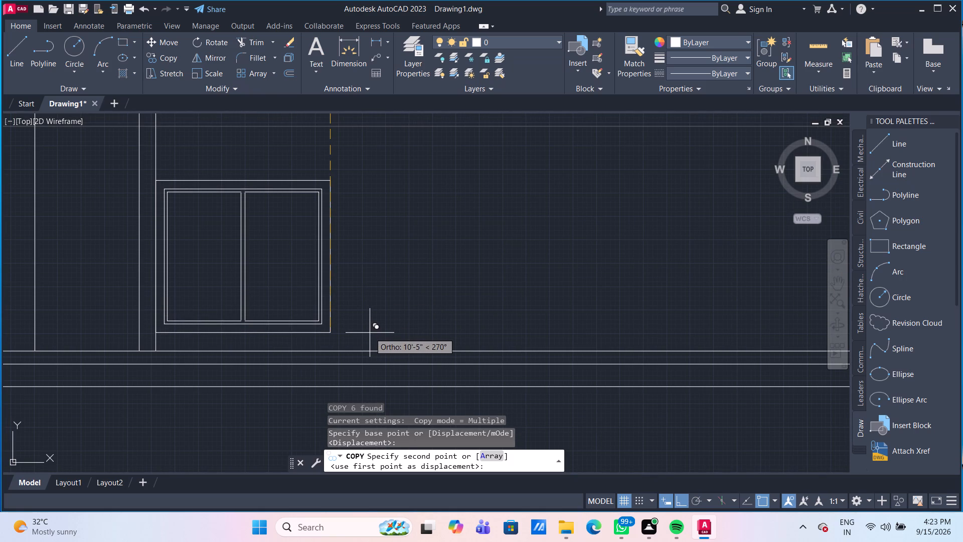
click(335, 334)
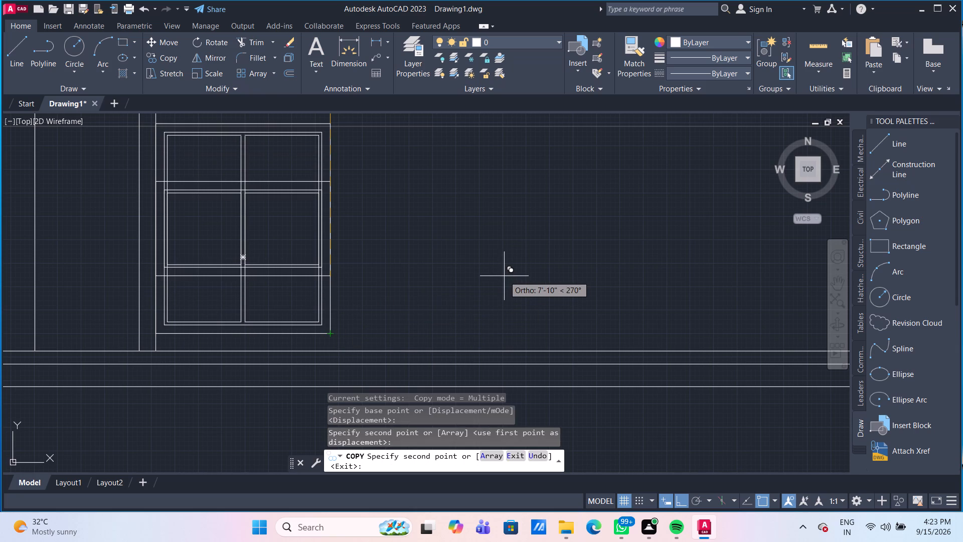
key(Escape)
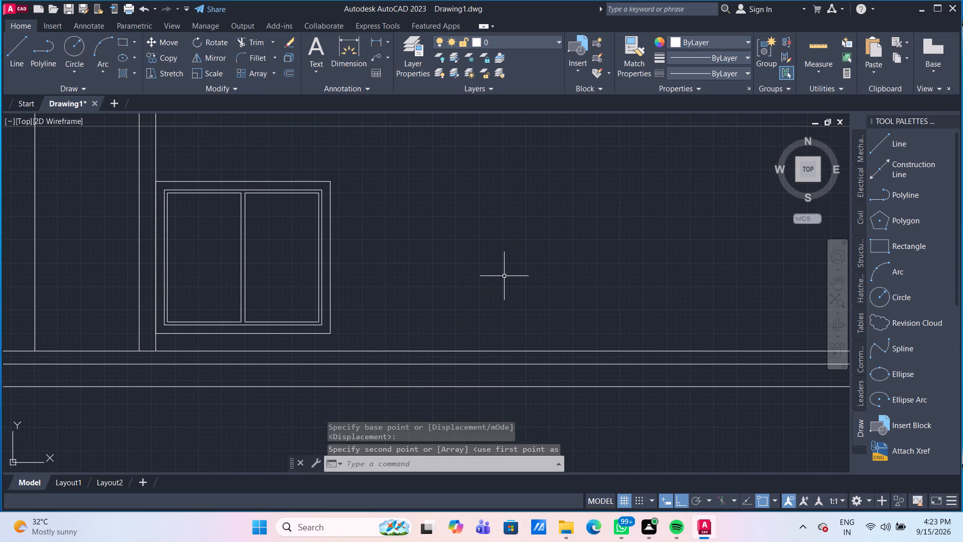
Draw a rectangle about 9" wide by 1'6" high between the two windows, starting on the upper horizontal floor line.
scroll(474, 264, down, 2)
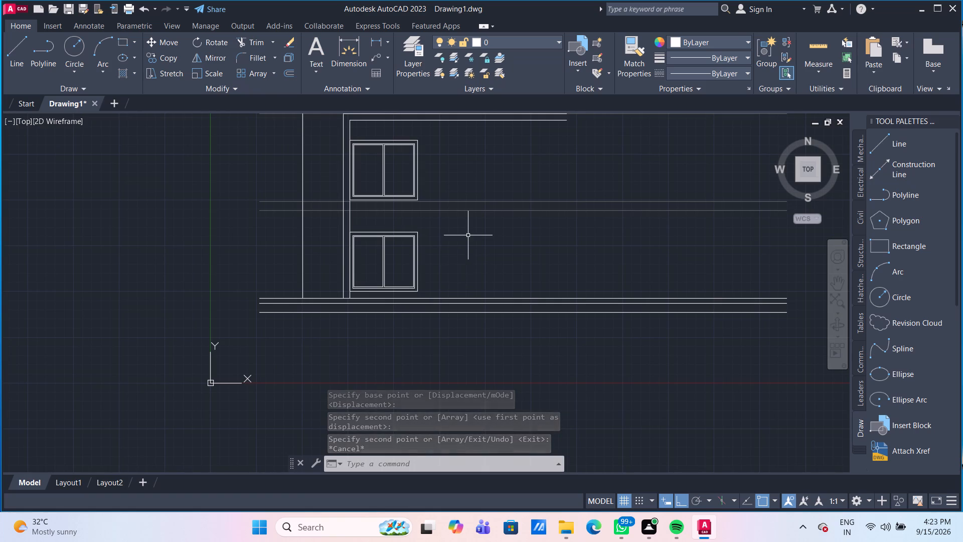
middle_drag(448, 192, 417, 243)
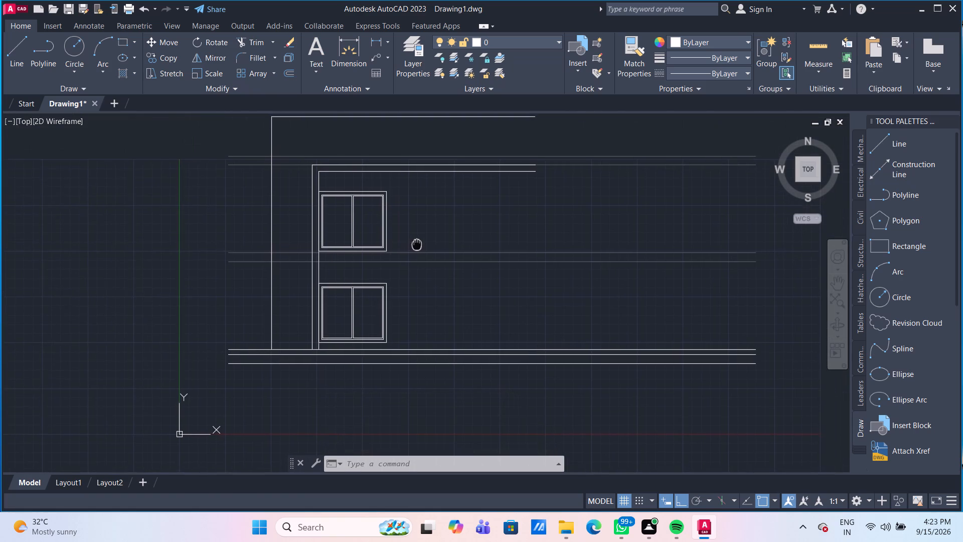
middle_drag(417, 243, 416, 252)
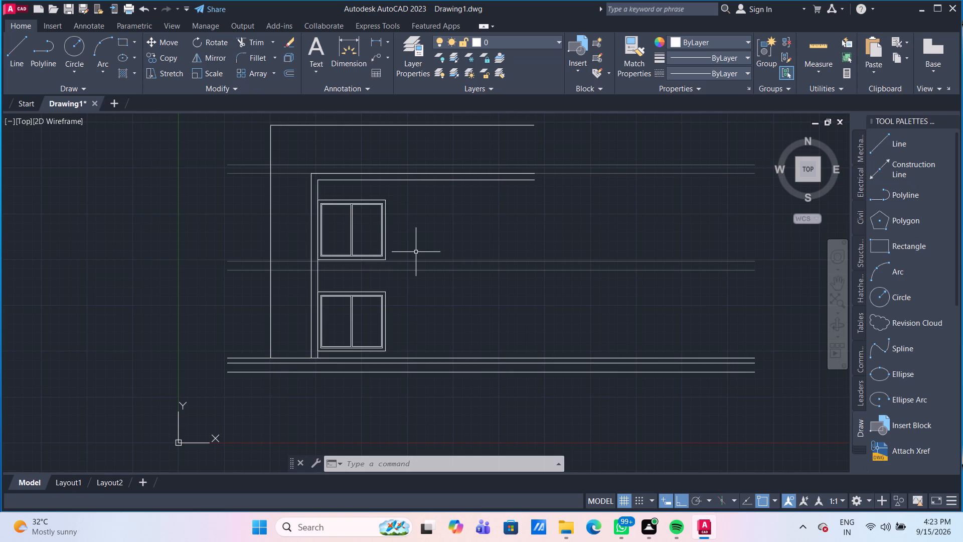
scroll(339, 258, up, 2)
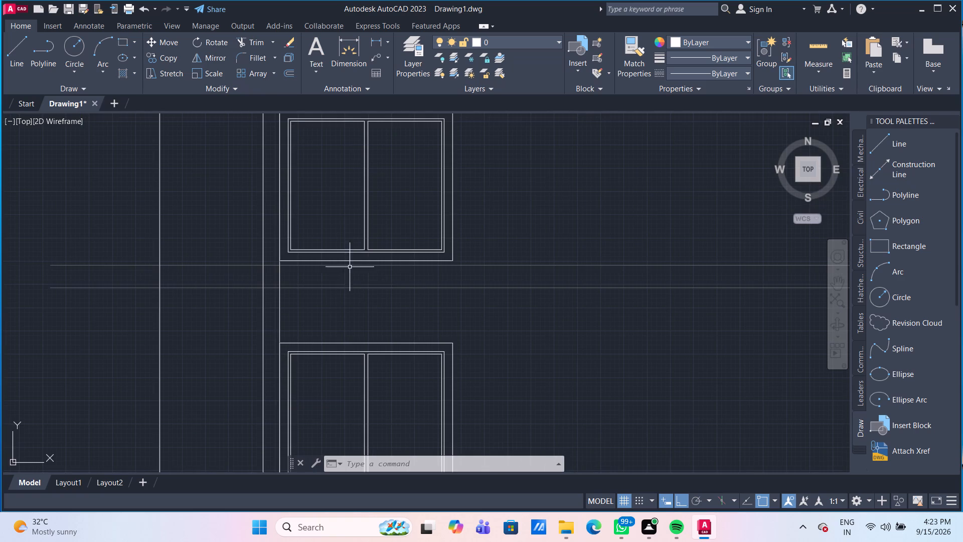
scroll(371, 284, up, 1)
middle_drag(369, 280, 340, 304)
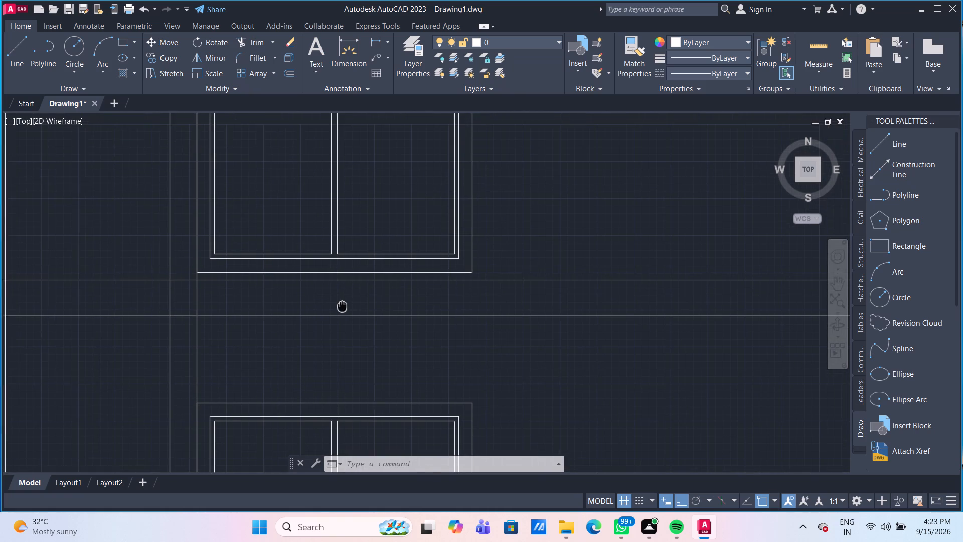
middle_drag(340, 304, 339, 304)
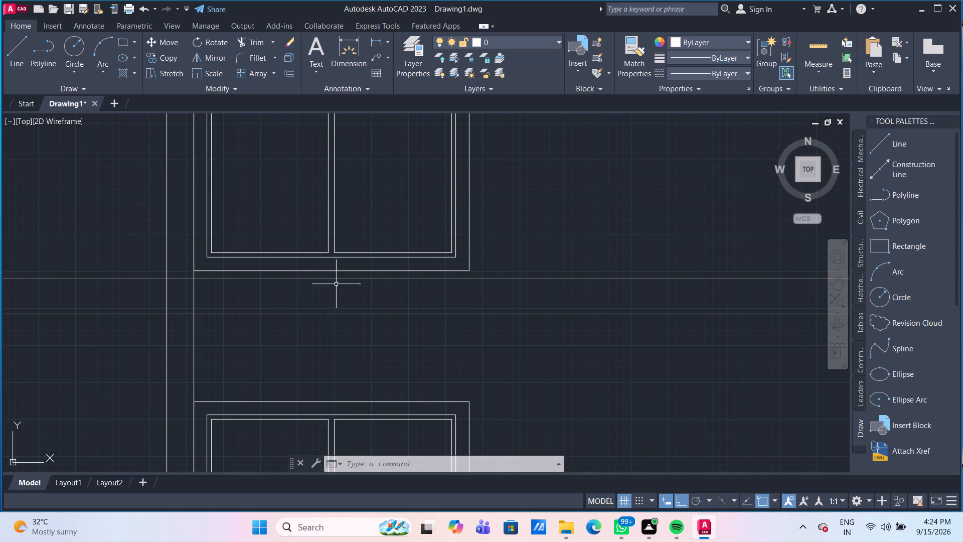
click(125, 43)
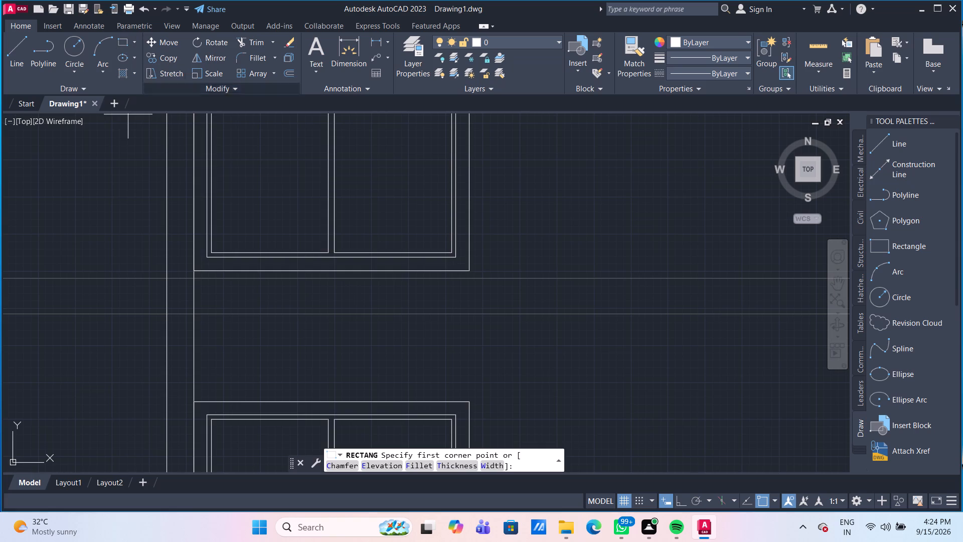
click(319, 279)
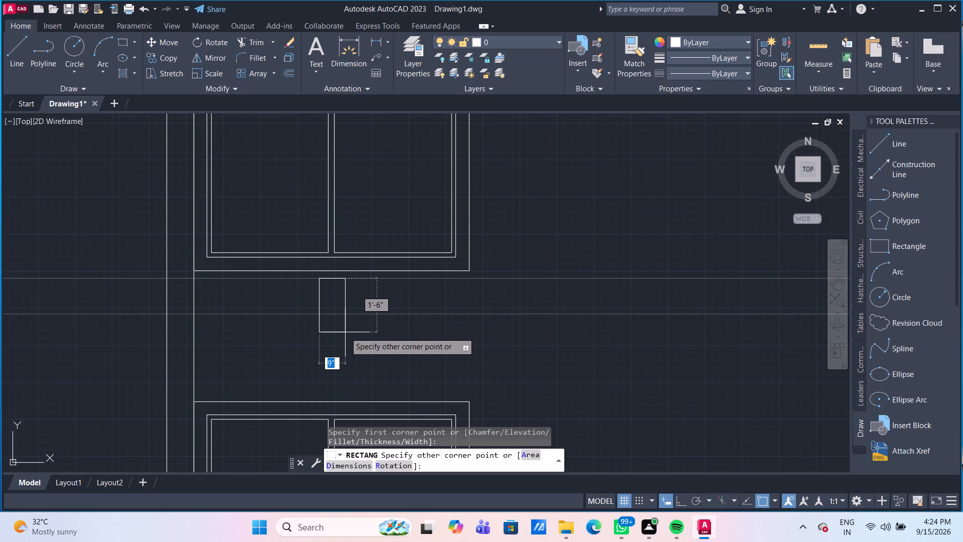
click(345, 332)
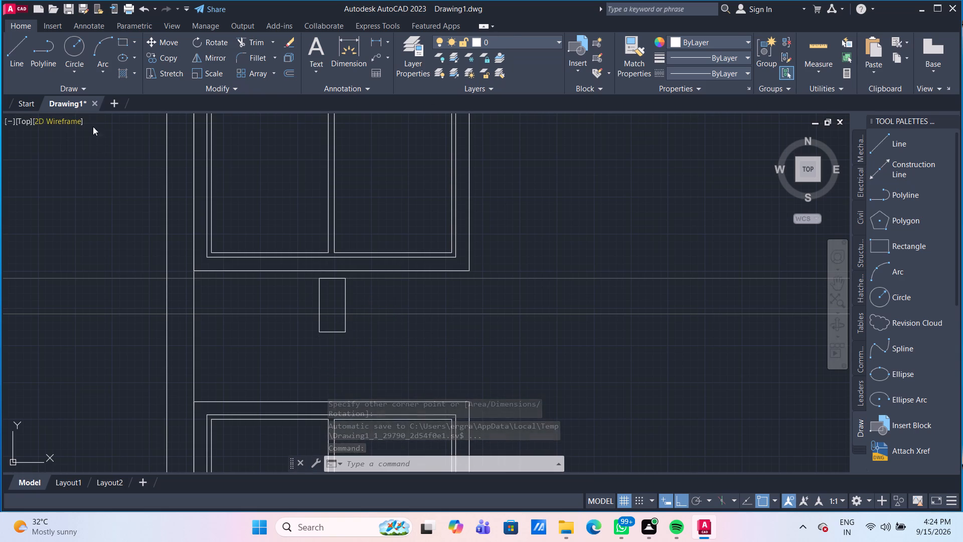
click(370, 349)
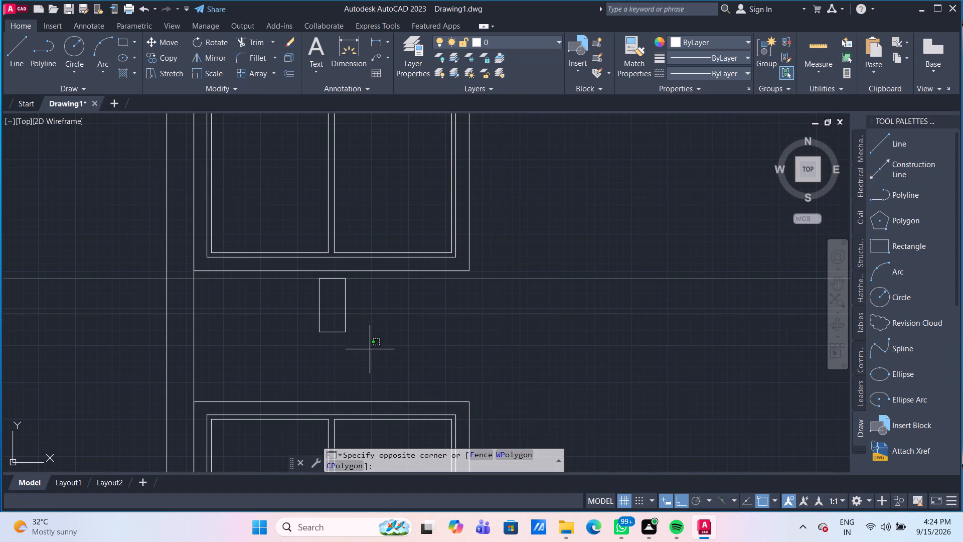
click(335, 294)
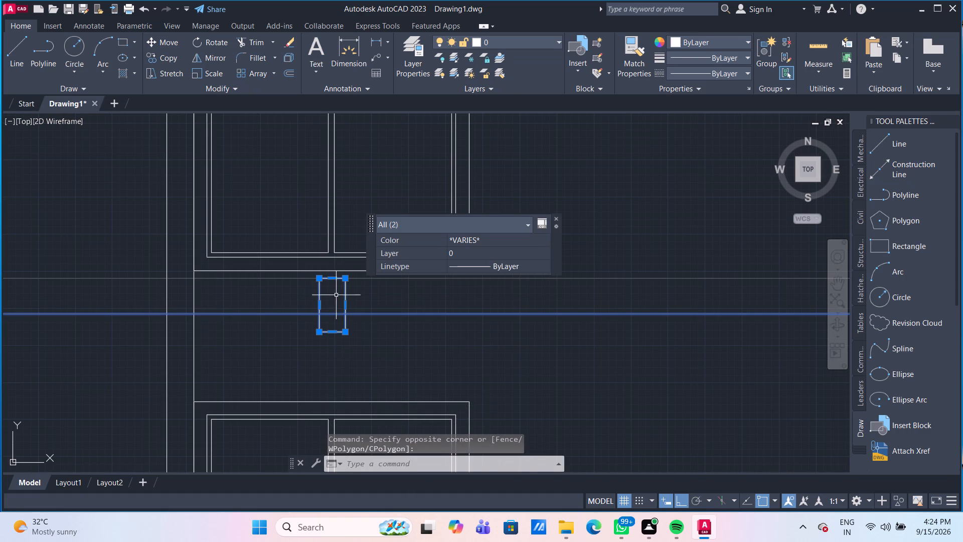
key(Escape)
Copy the small rectangle about 1'4" horizontally to the right, using its lower-right corner as the base point.
drag(363, 301, 343, 301)
click(340, 293)
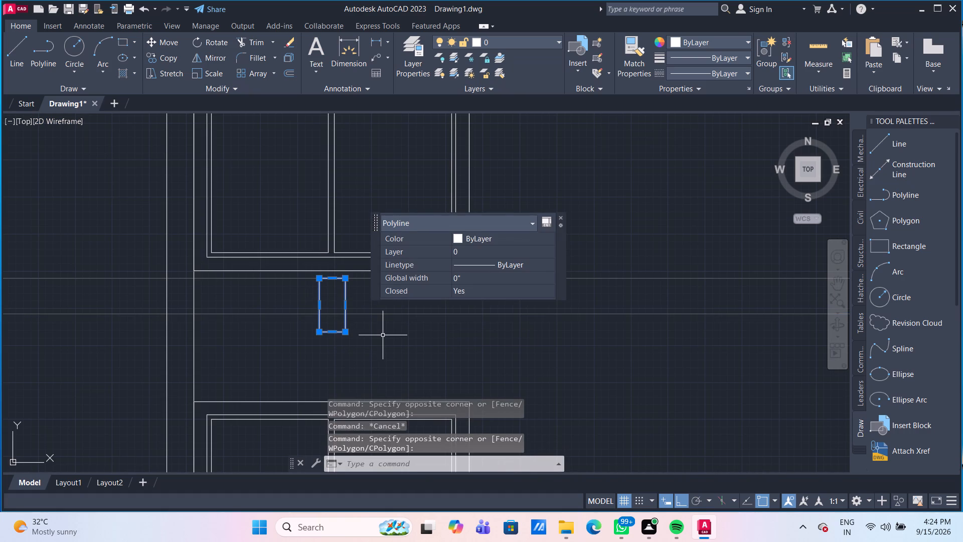
text(CO)
key(Return)
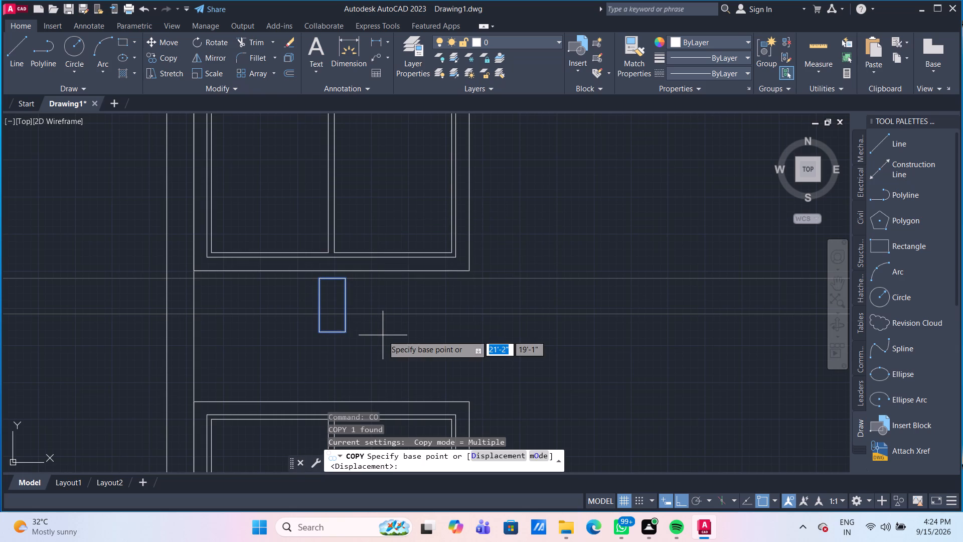
click(347, 332)
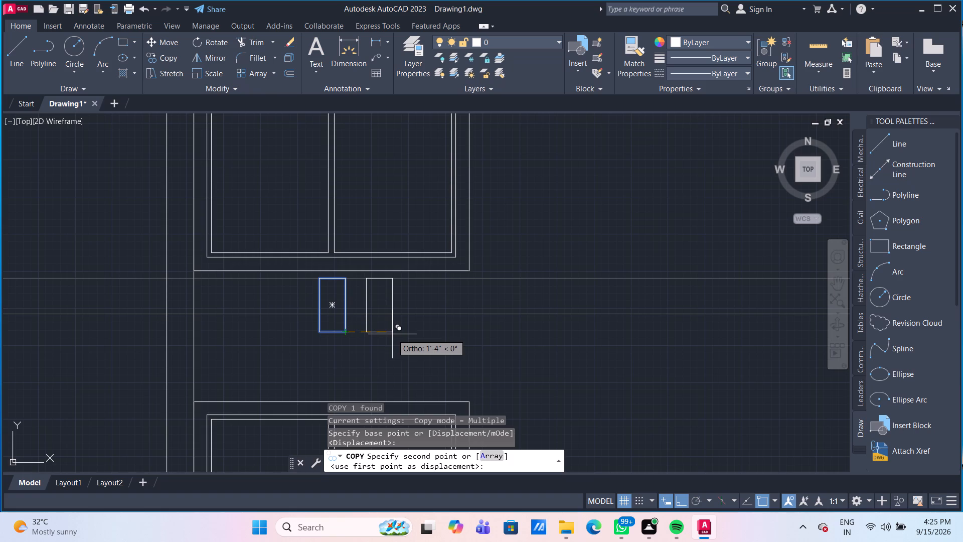
click(392, 334)
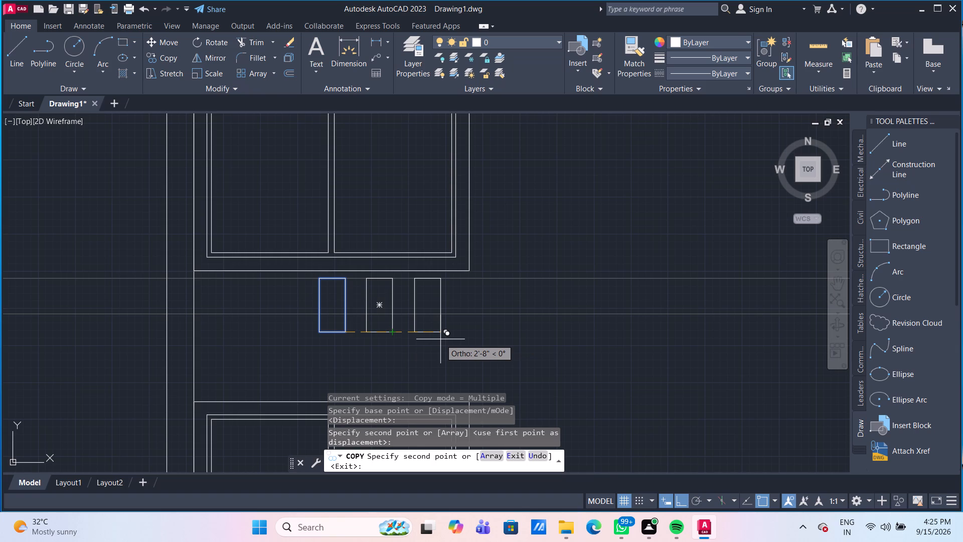
key(Escape)
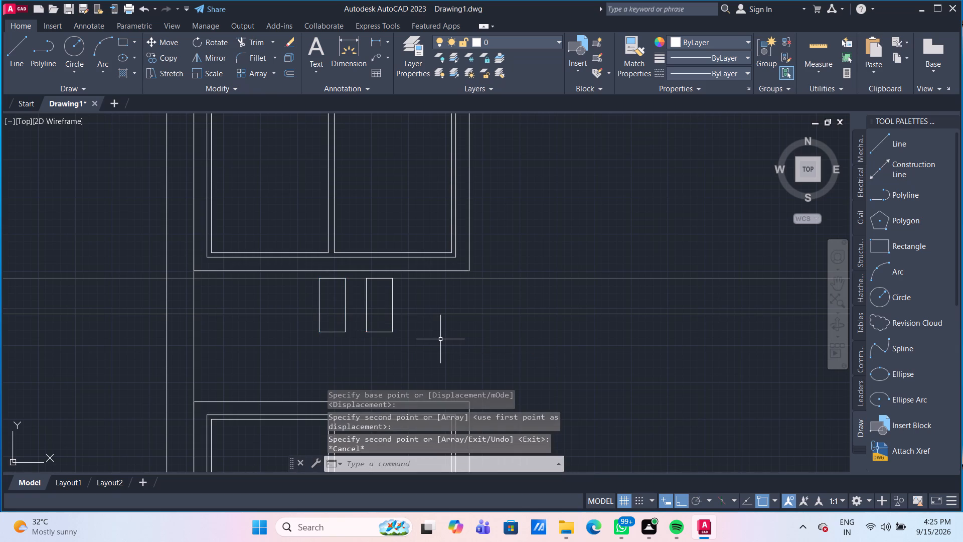
Measure the small rectangles' dimensions and the gap between them with the quick measure tool.
click(804, 46)
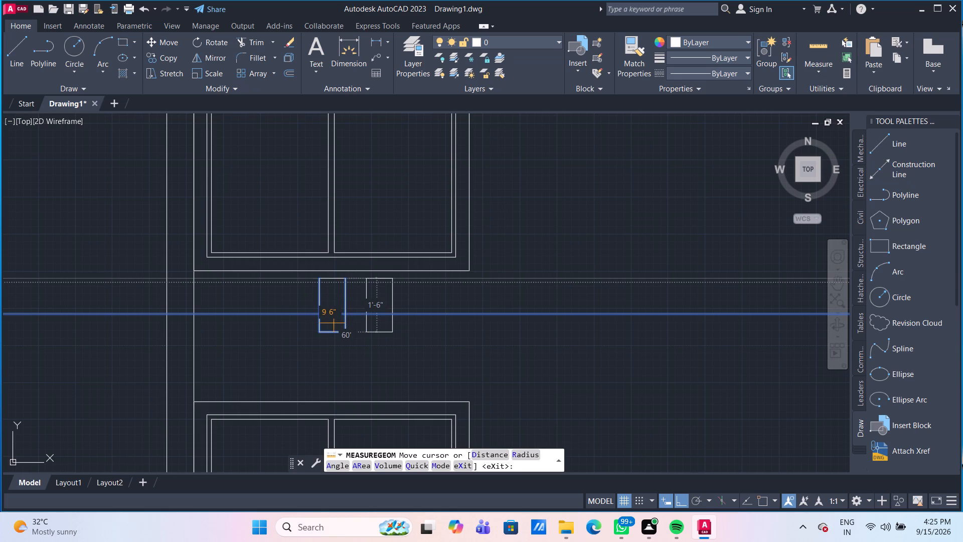
scroll(334, 324, up, 4)
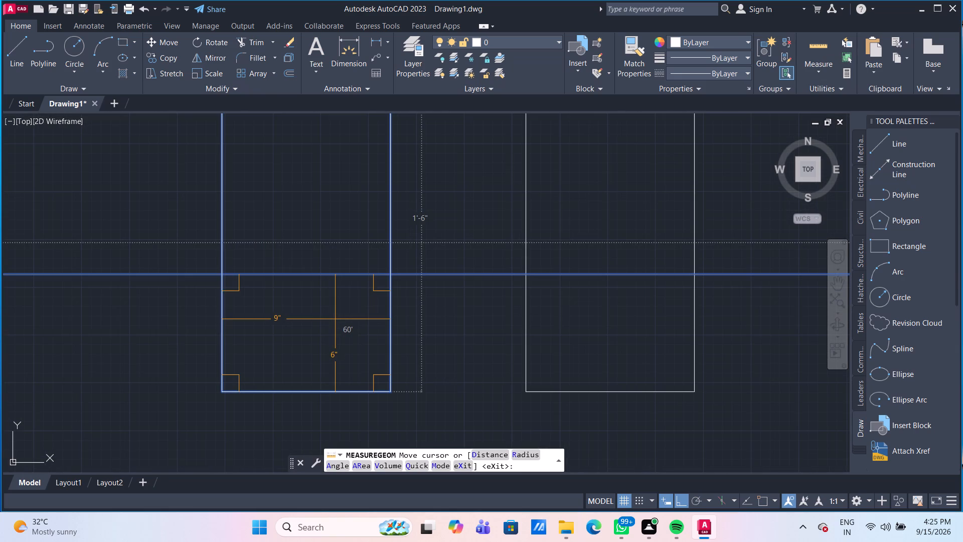
scroll(338, 217, down, 1)
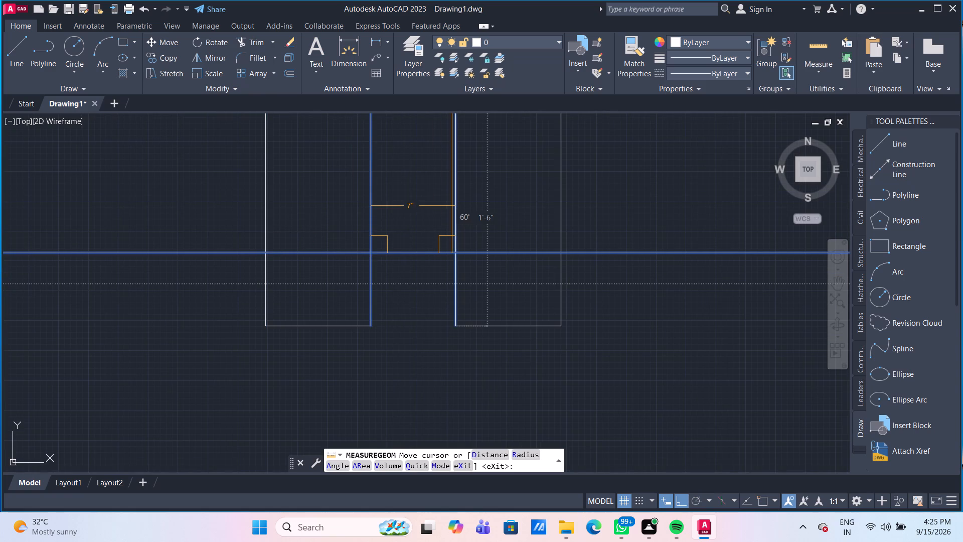
scroll(446, 200, down, 3)
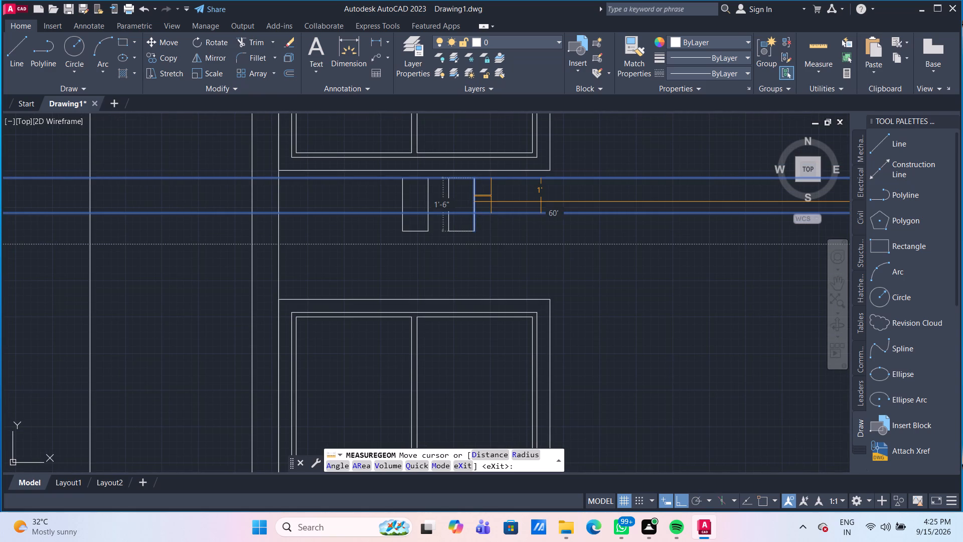
key(Escape)
Copy the second small rectangle about 1'4" horizontally to the right, using its lower-right corner as the base point.
drag(488, 240, 484, 237)
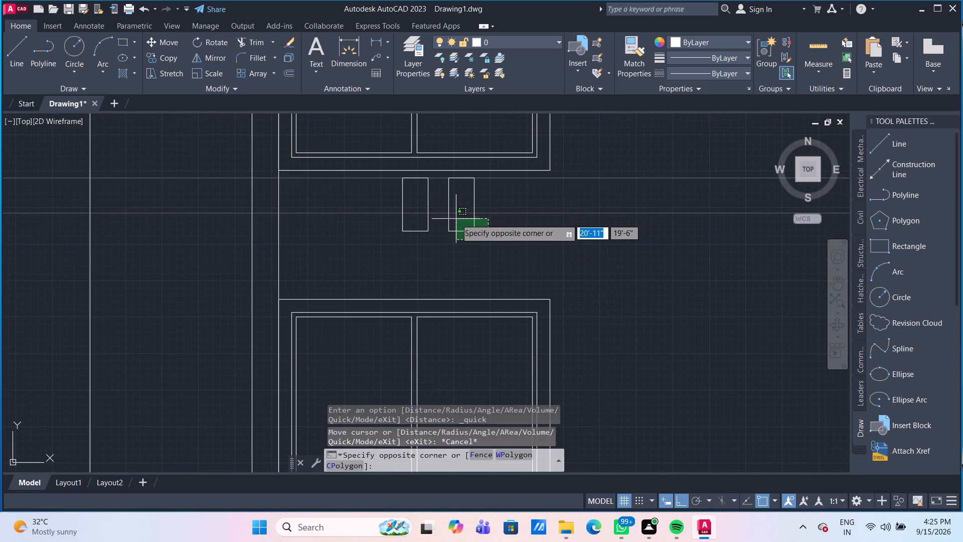
click(456, 220)
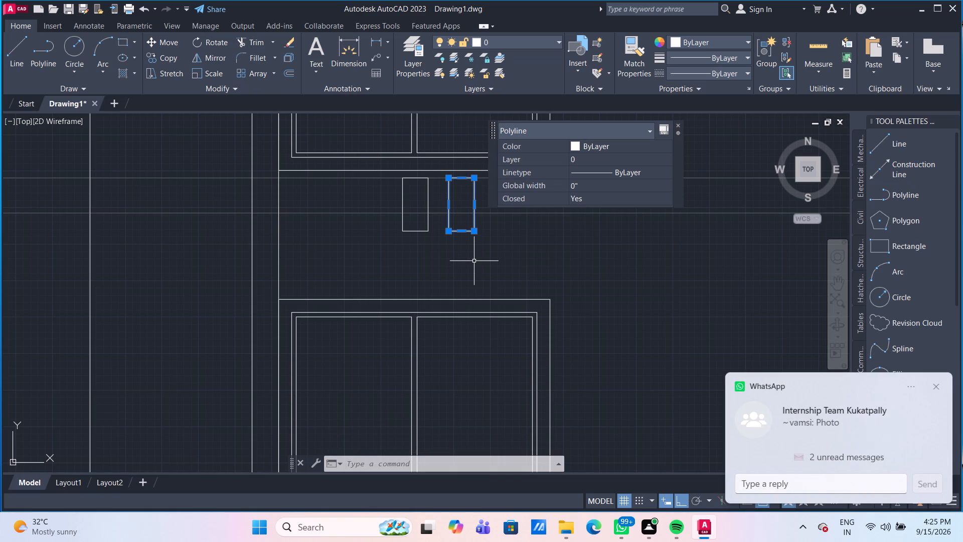
text(CO)
key(Return)
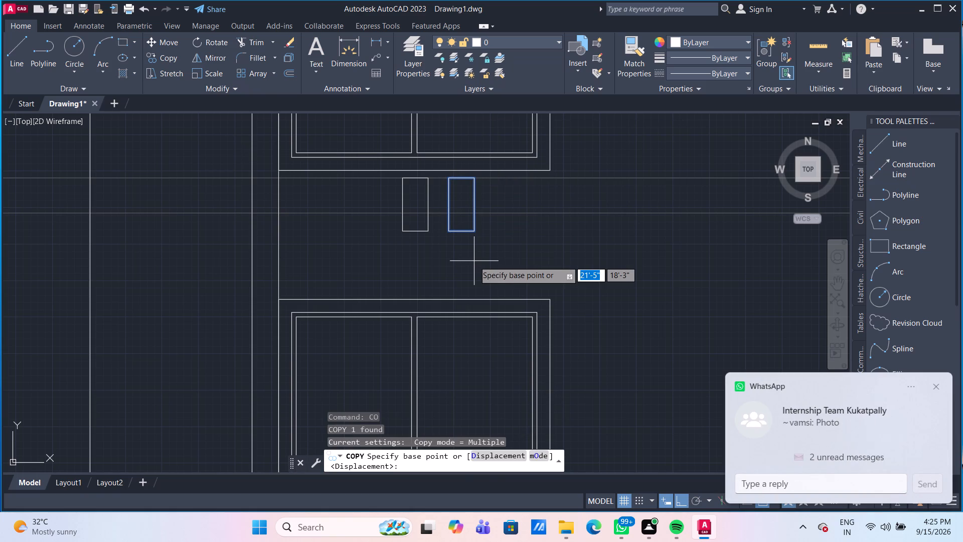
click(475, 230)
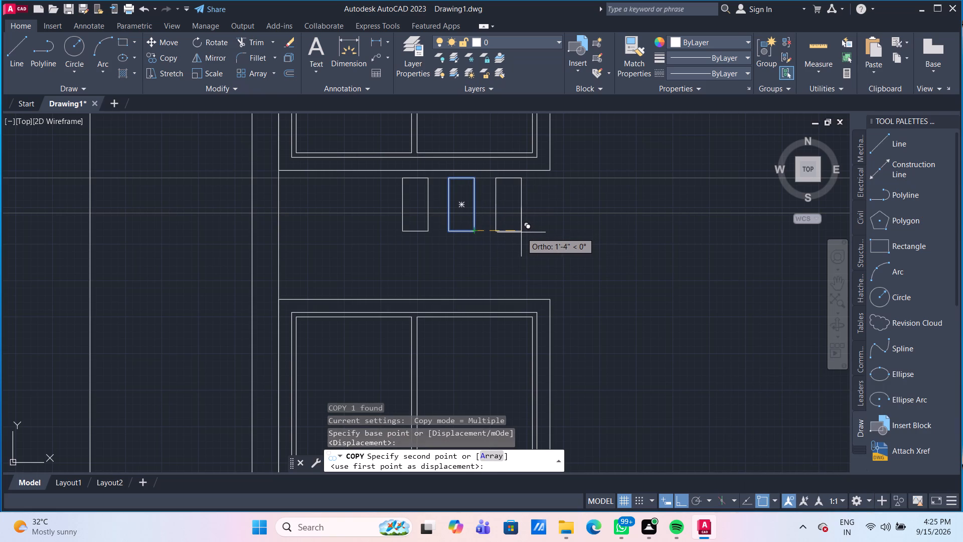
click(521, 232)
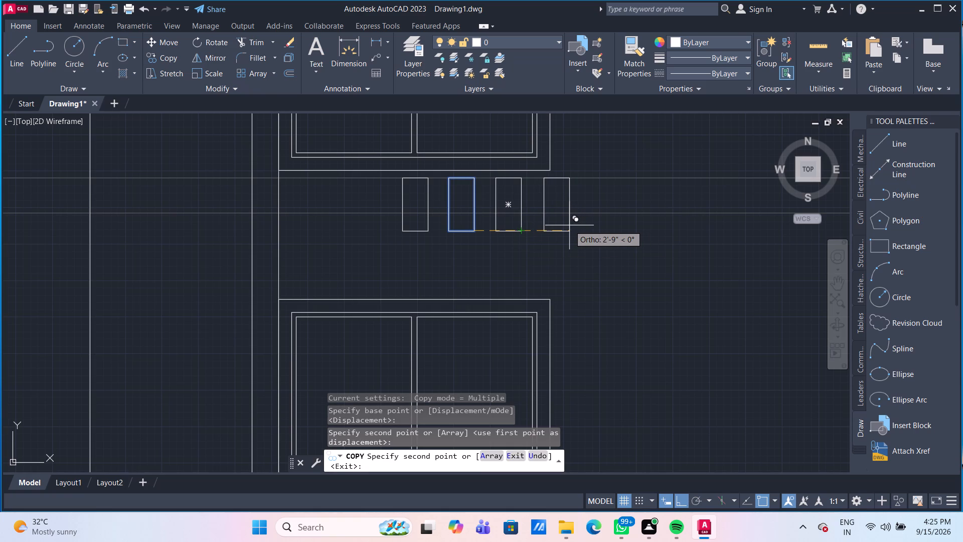
key(Escape)
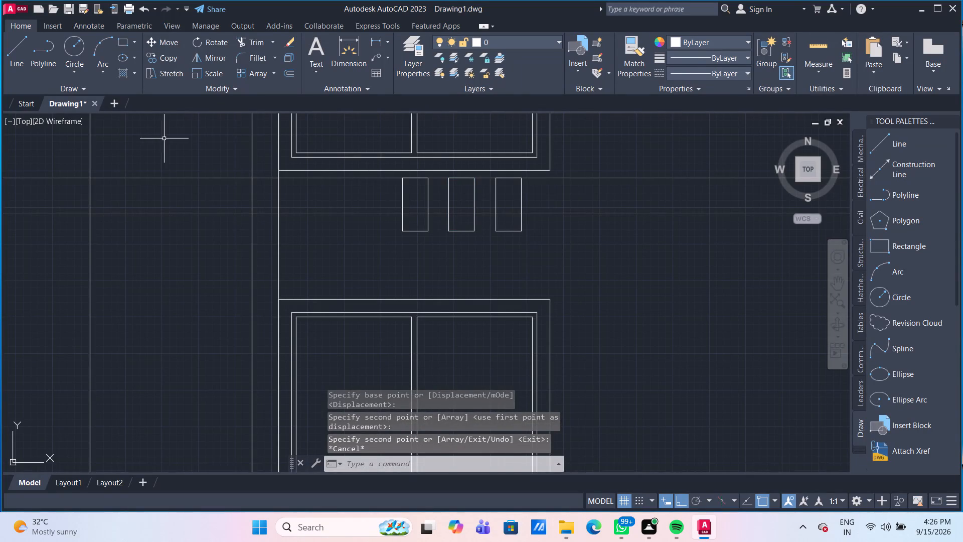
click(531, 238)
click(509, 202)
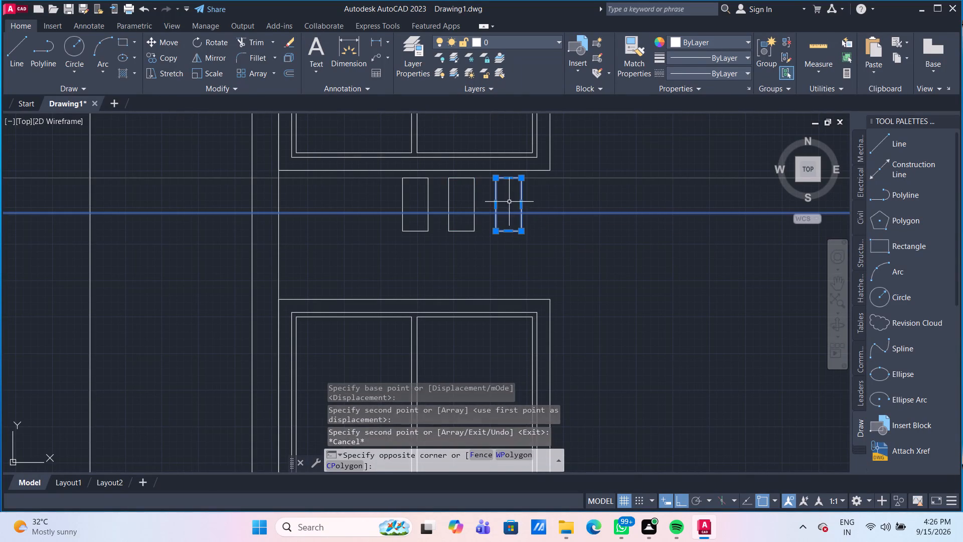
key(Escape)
Copy the third small rectangle about 1'4" horizontally to the right, using its lower-right corner as the base point.
click(544, 242)
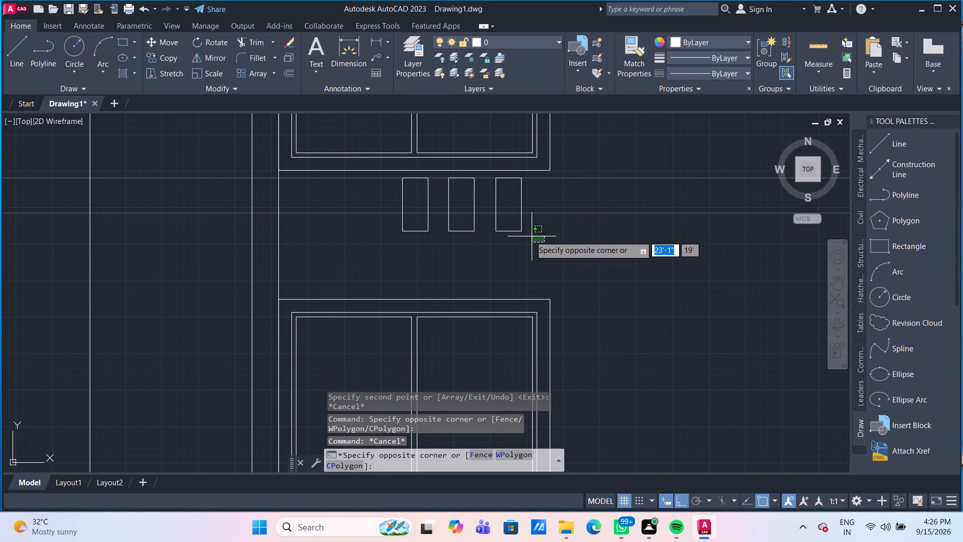
click(519, 226)
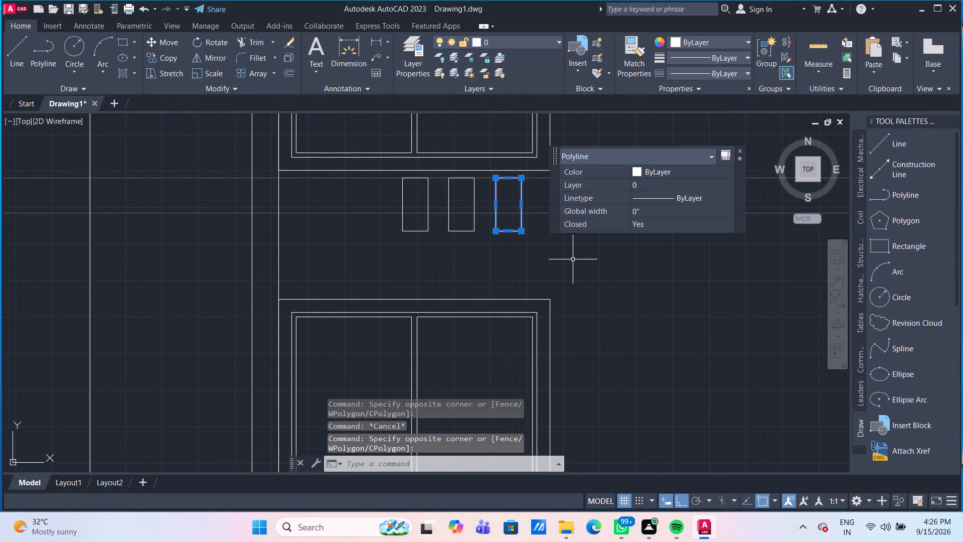
text(CO)
key(Return)
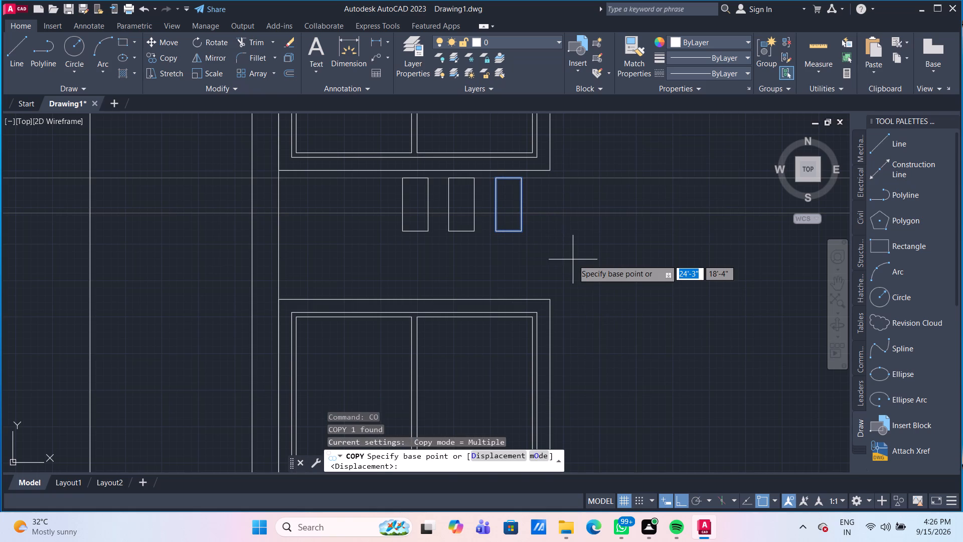
click(519, 230)
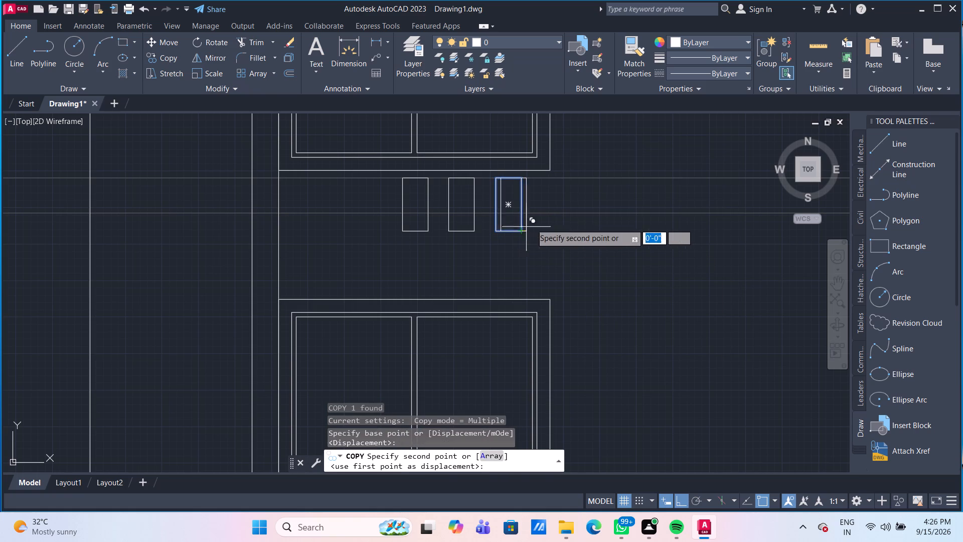
click(567, 226)
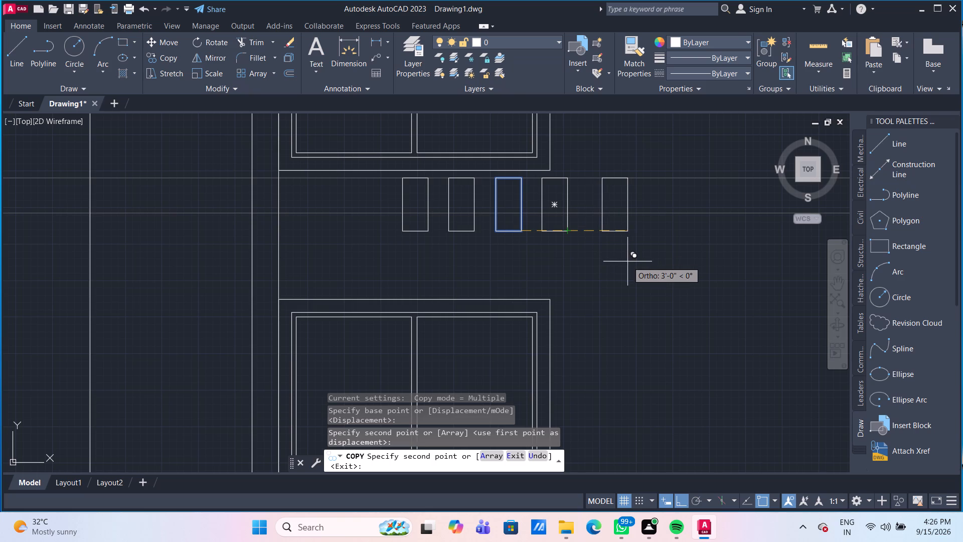
key(Escape)
Draw a horizontal line about 43'7" long to the right from the fourth small rectangle's upper-left corner.
scroll(627, 261, down, 3)
middle_drag(619, 263, 451, 251)
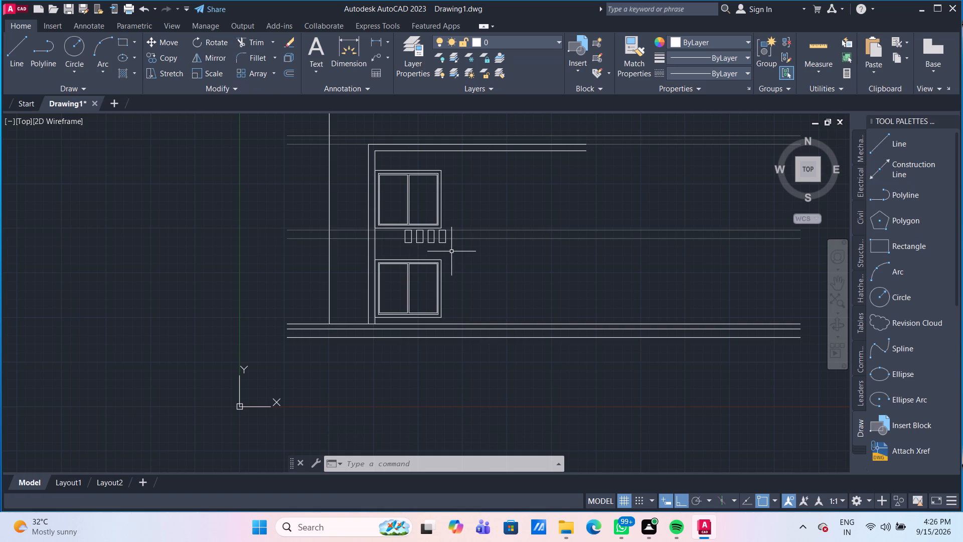
scroll(451, 251, up, 3)
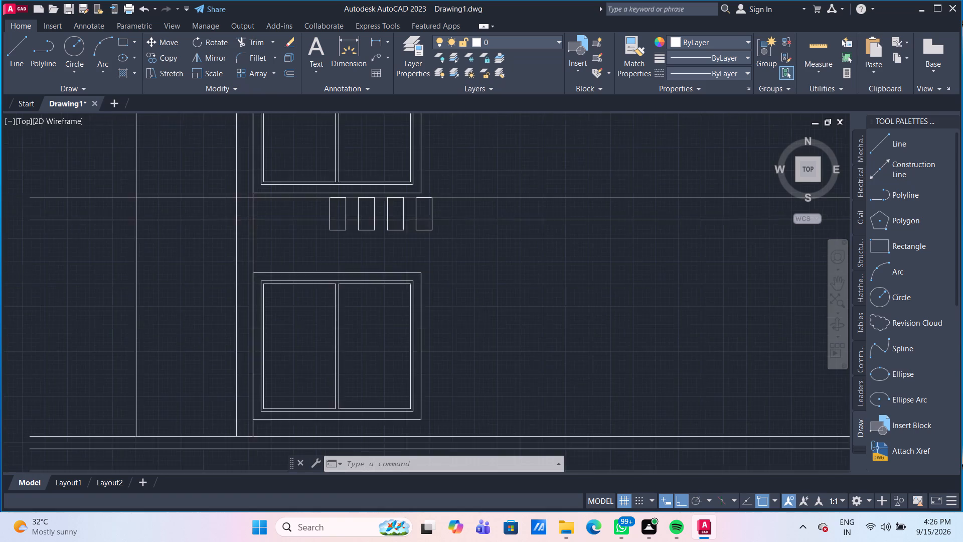
click(17, 46)
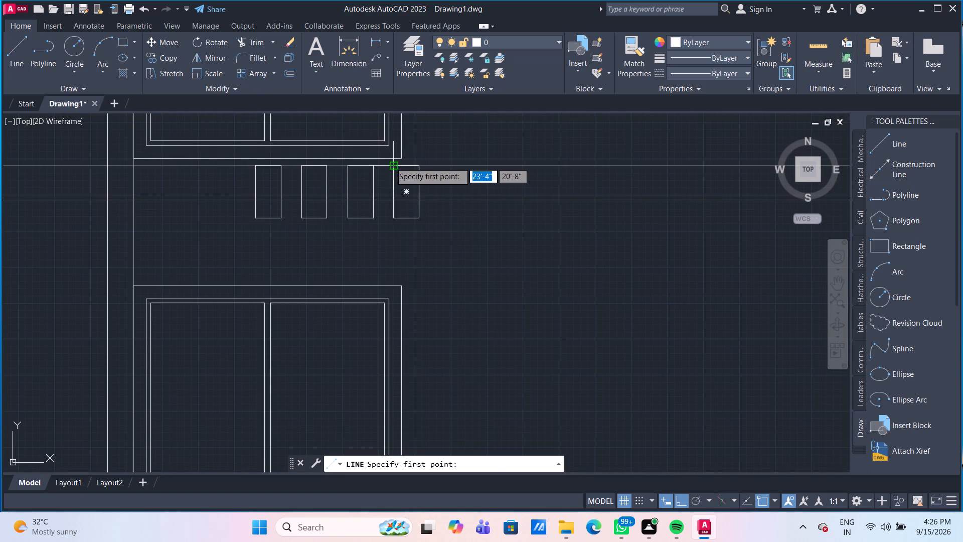
click(392, 165)
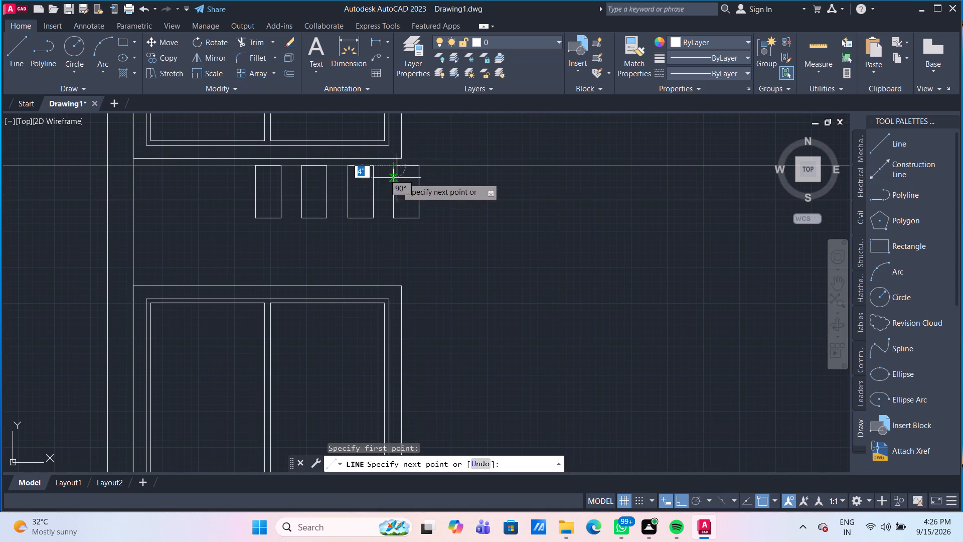
scroll(582, 181, down, 3)
middle_drag(557, 187, 330, 188)
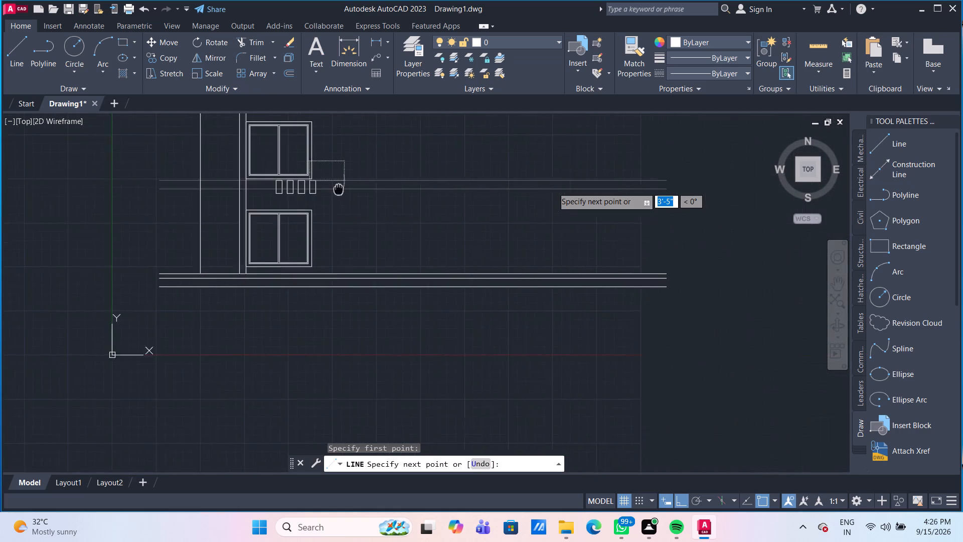
middle_drag(330, 188, 243, 191)
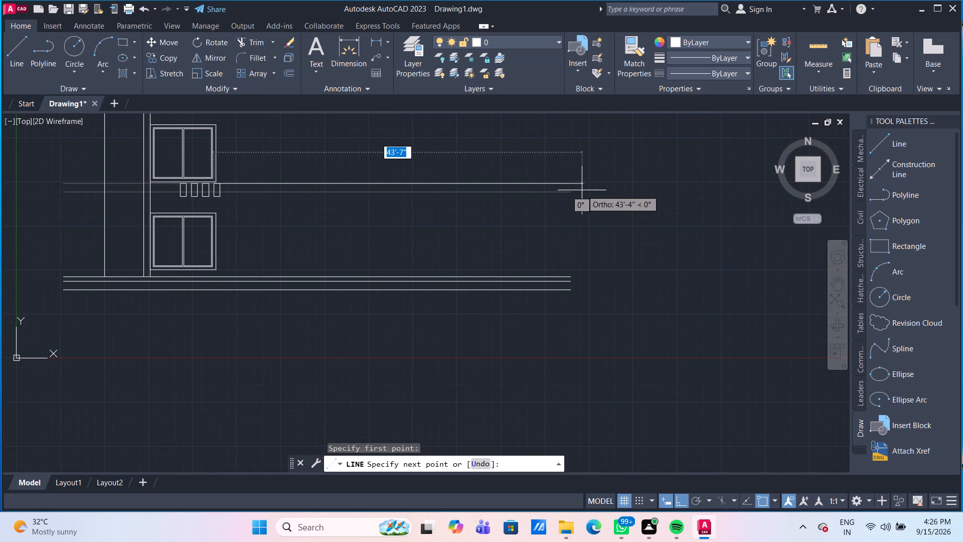
click(582, 186)
key(Escape)
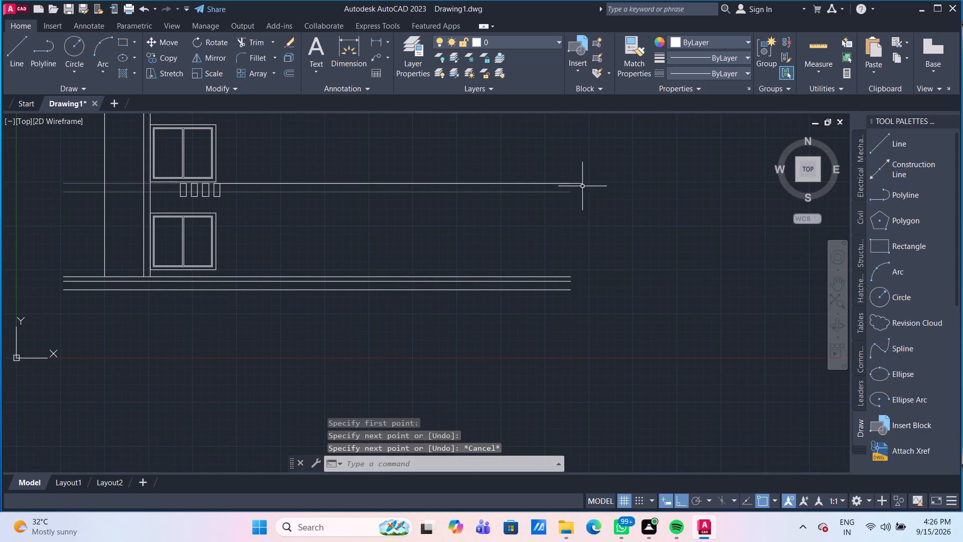
Offset the new long horizontal line 1'6" downward, towards the small rectangles' bottom edges.
key(o)
key(Return)
key(Return)
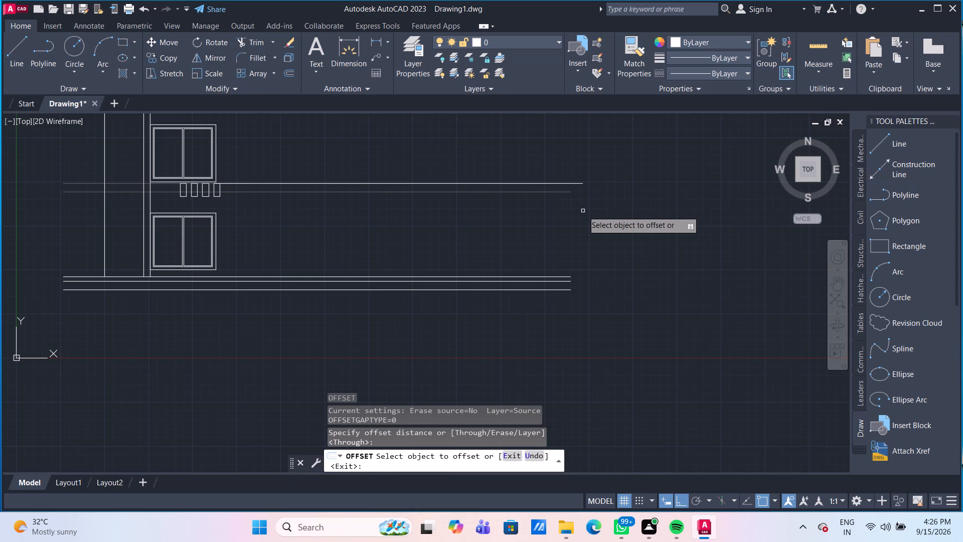
click(551, 183)
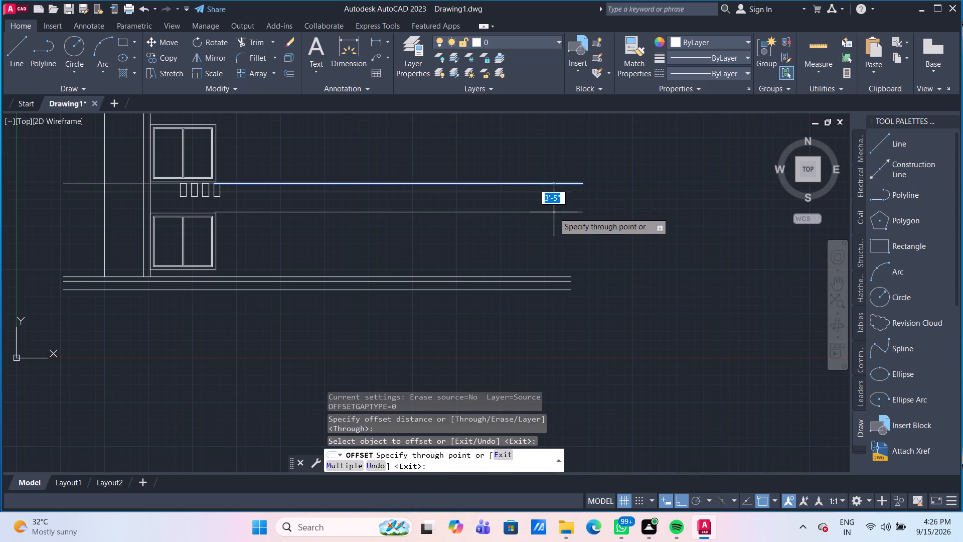
text(1'6")
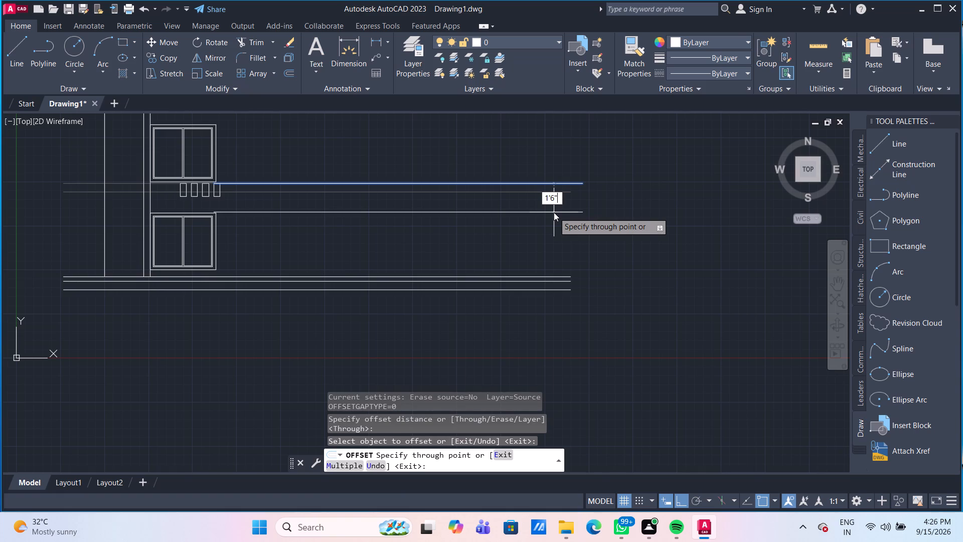
key(Return)
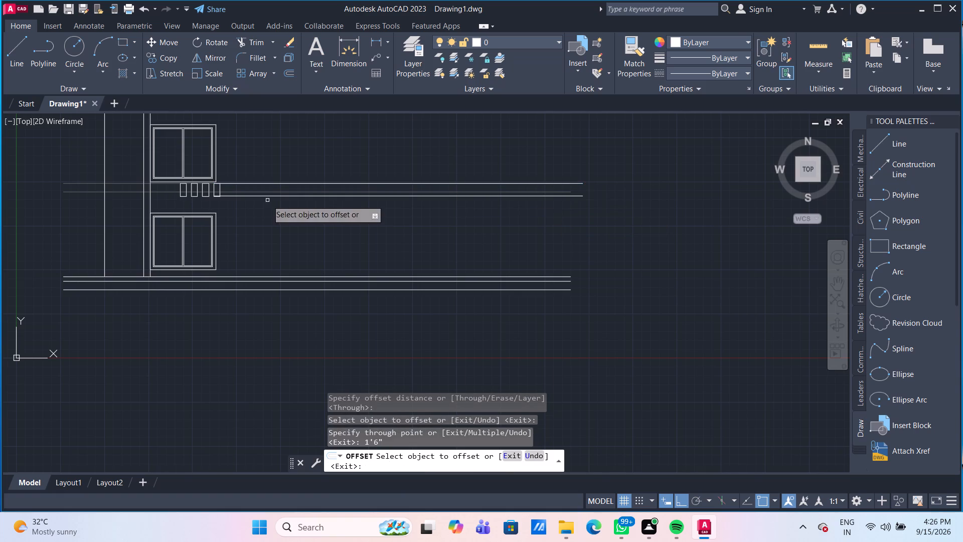
scroll(212, 191, up, 5)
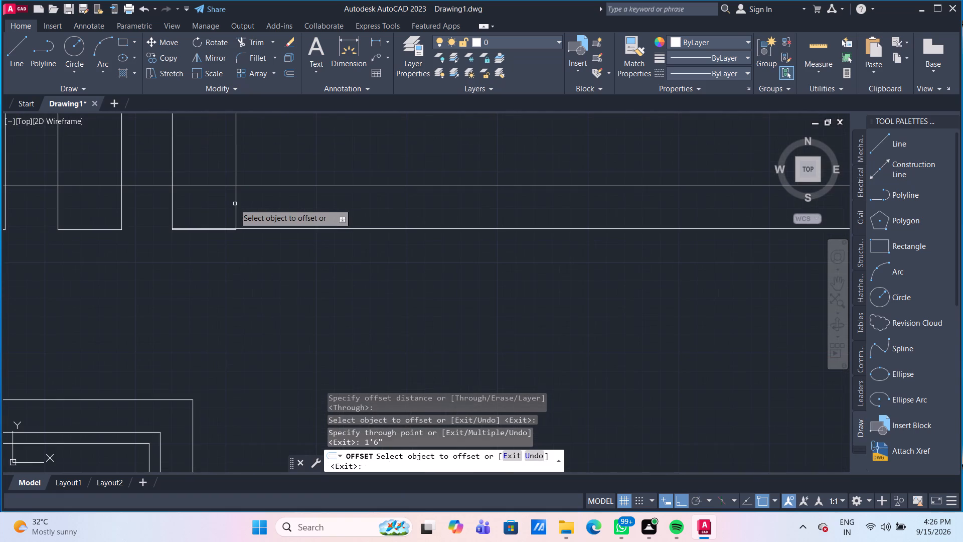
scroll(242, 205, up, 1)
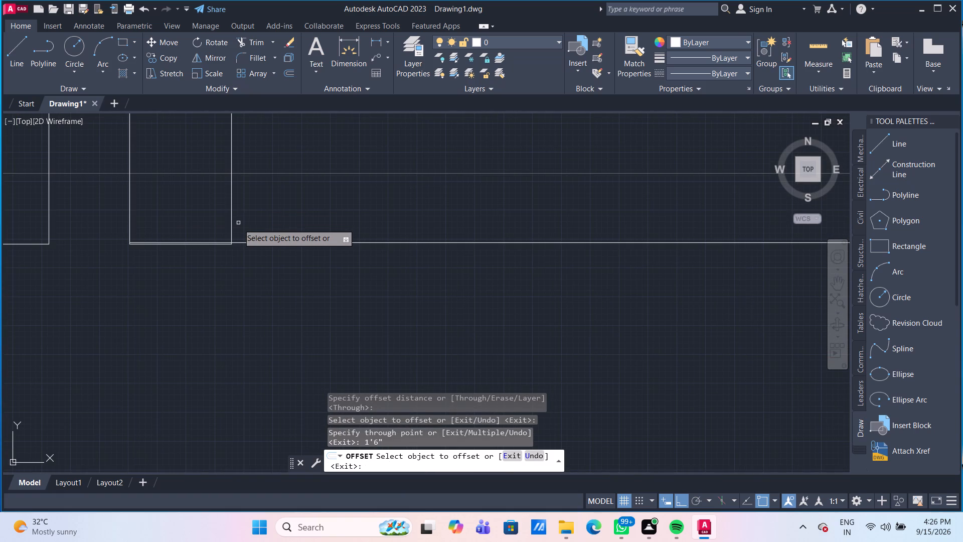
scroll(238, 225, up, 2)
scroll(238, 225, down, 2)
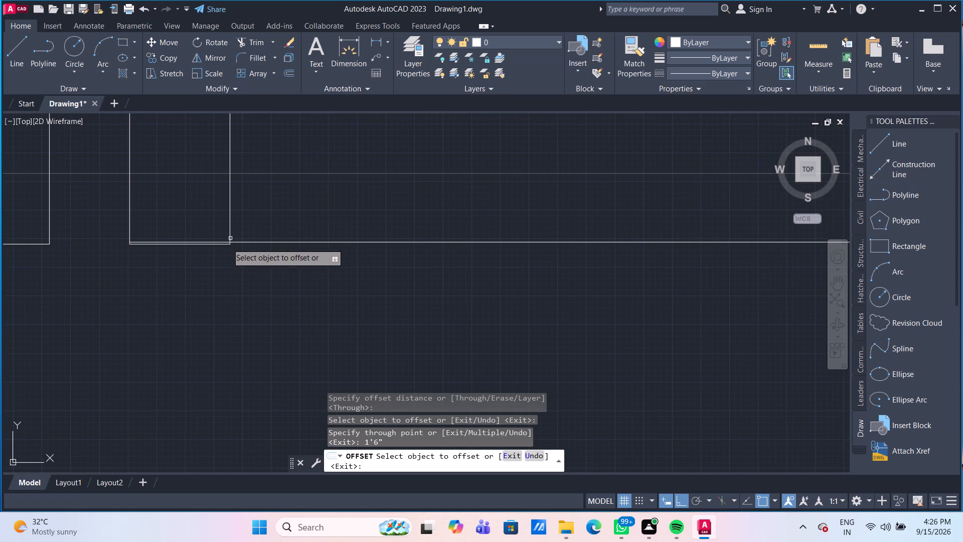
scroll(207, 255, down, 1)
middle_drag(206, 255, 357, 273)
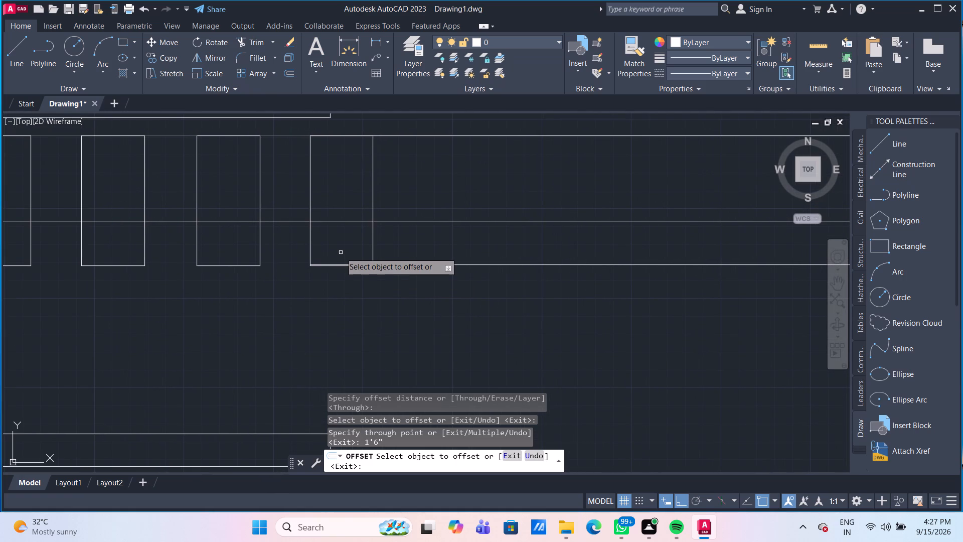
key(Escape)
Extend the lower long horizontal line leftward across all four small rectangles to the first rectangle's left edge.
middle_drag(432, 272, 477, 282)
scroll(429, 282, up, 2)
middle_drag(429, 282, 487, 306)
scroll(430, 282, down, 1)
scroll(476, 292, down, 1)
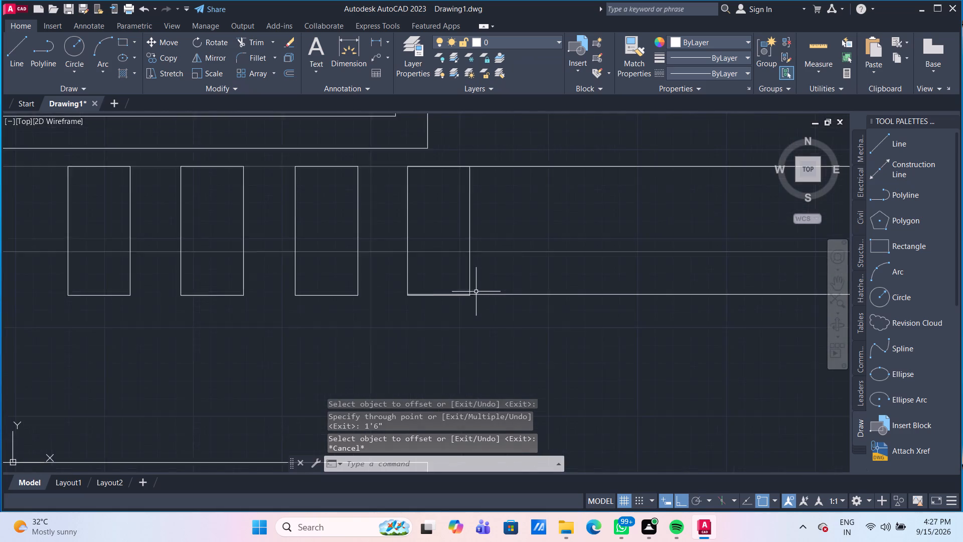
scroll(476, 292, down, 1)
scroll(489, 274, up, 1)
middle_drag(489, 274, 472, 265)
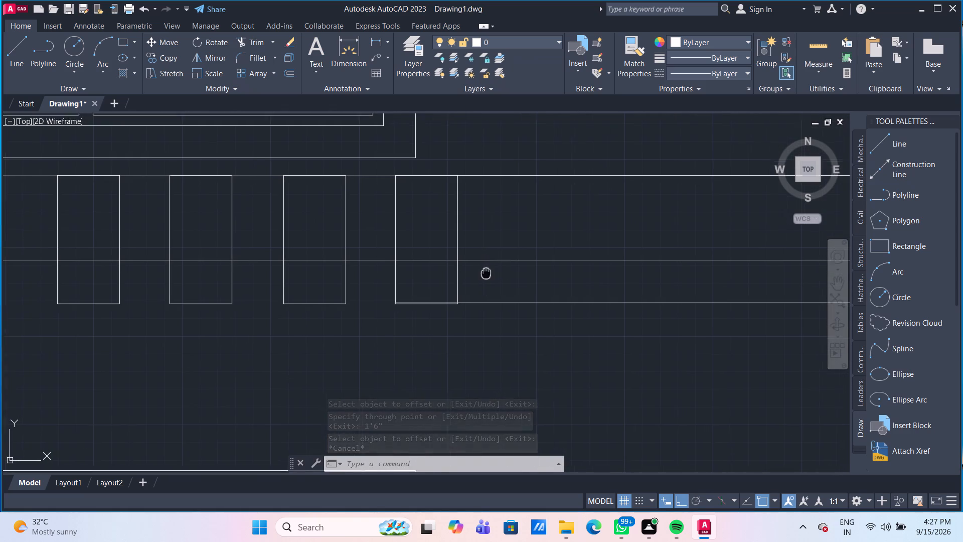
middle_drag(472, 265, 460, 259)
key(e)
key(x)
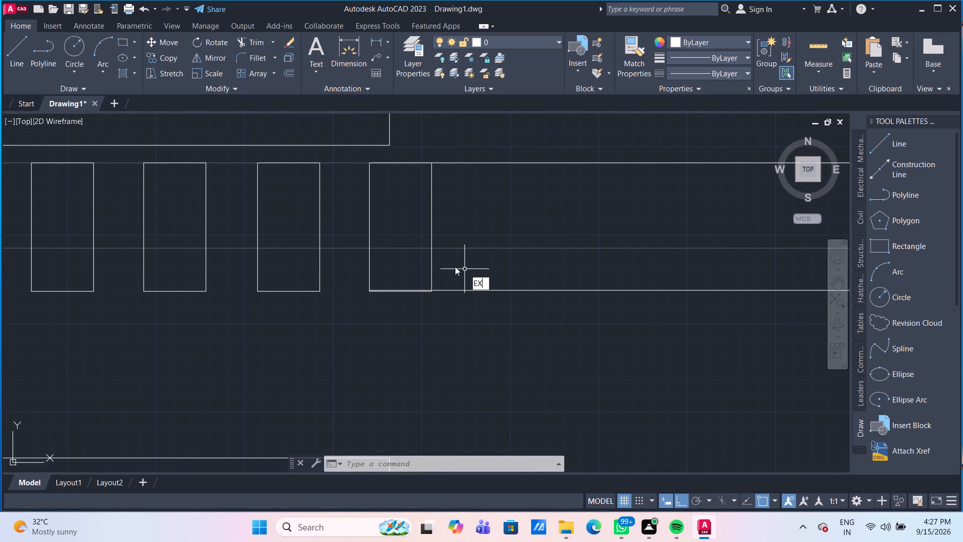
key(Return)
click(452, 290)
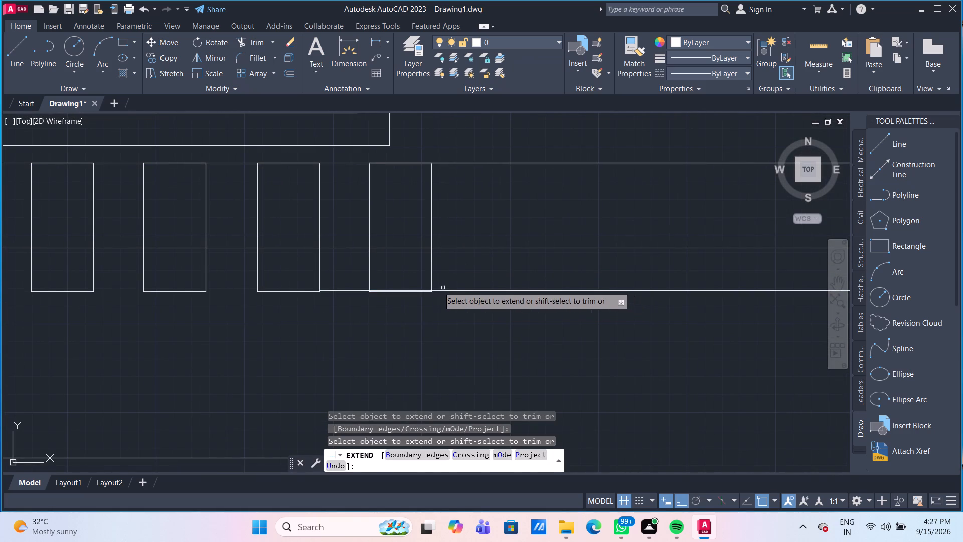
click(342, 292)
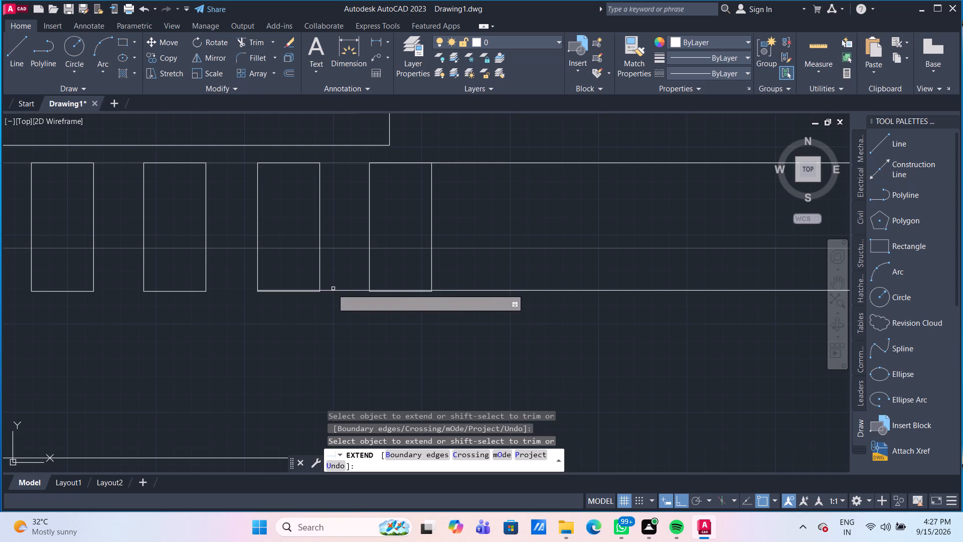
click(325, 290)
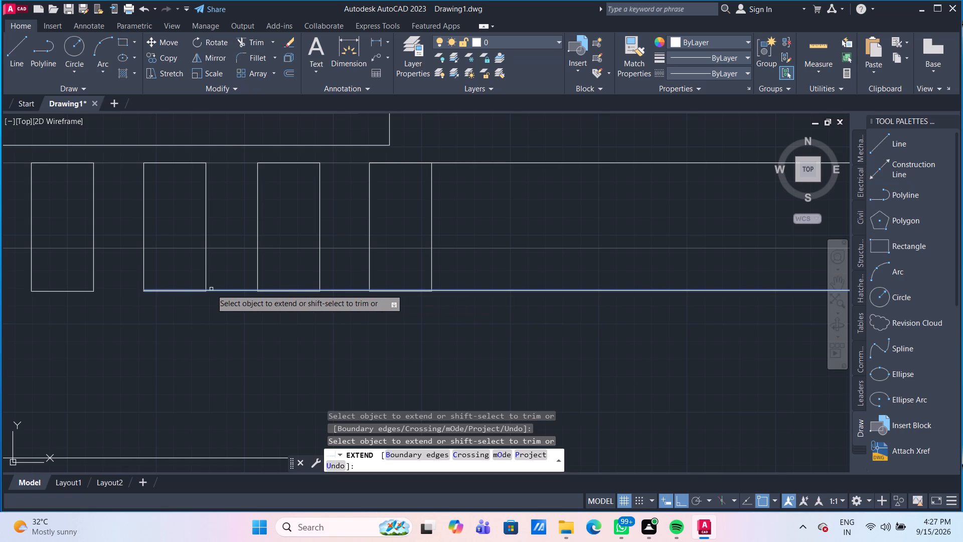
click(211, 289)
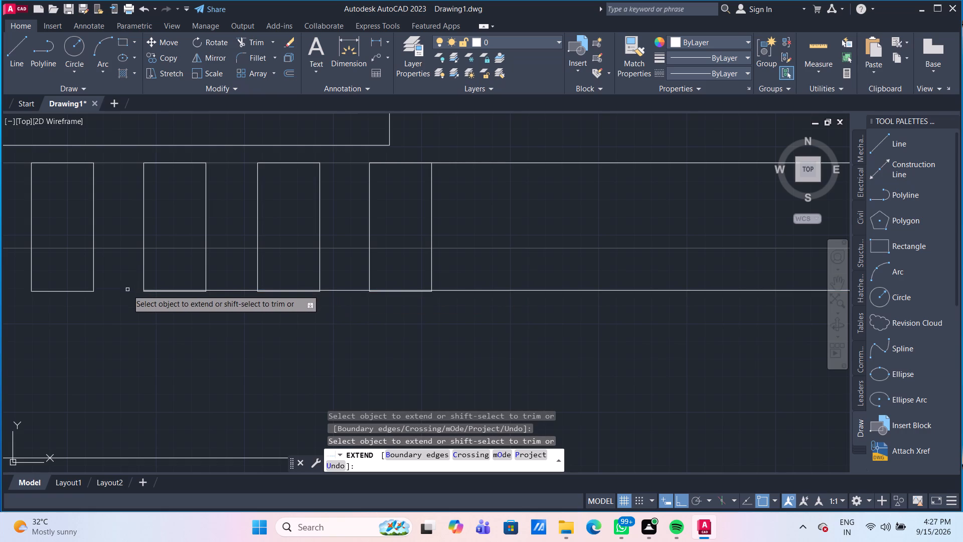
click(154, 290)
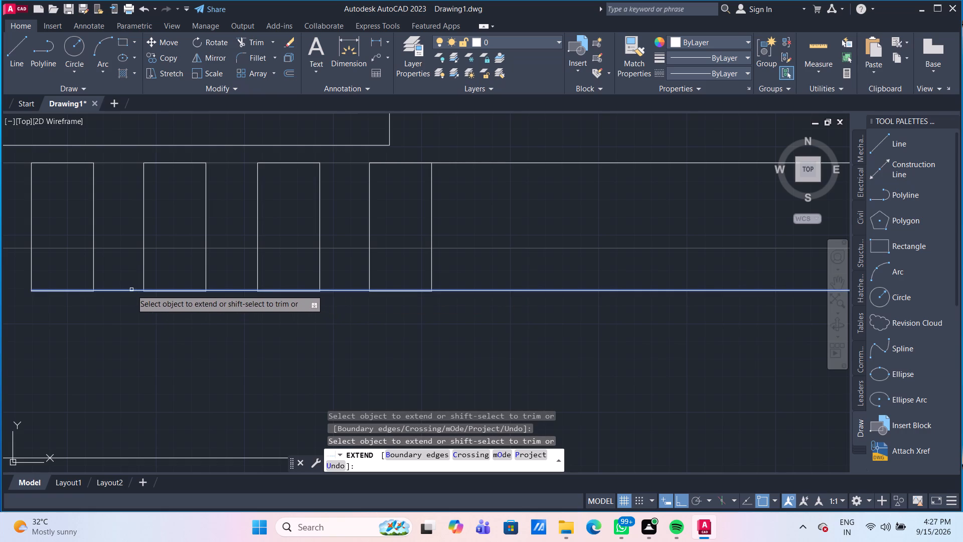
click(131, 290)
key(Escape)
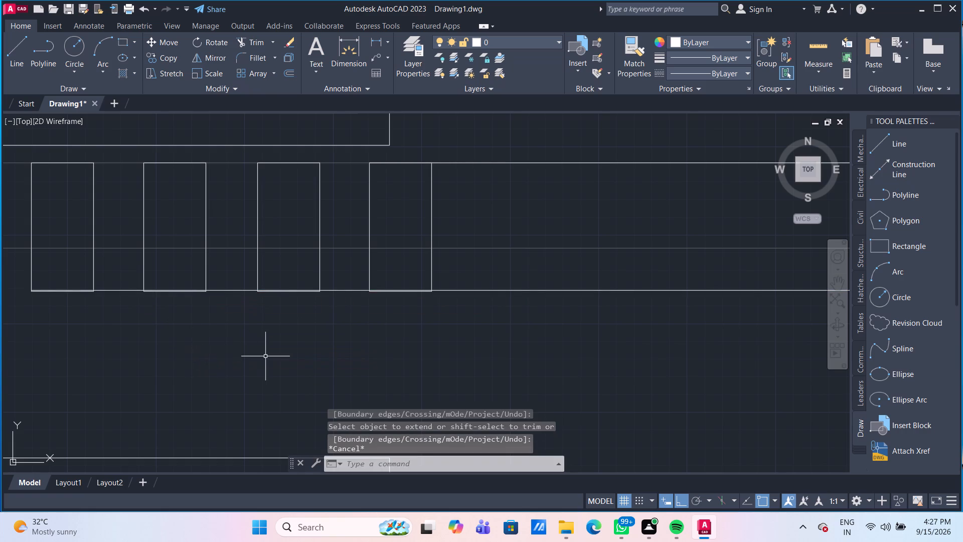
Trim the fourth small rectangle's bottom edge and both side stubs that project below the extended horizontal line.
scroll(227, 328, up, 1)
middle_drag(237, 331, 310, 353)
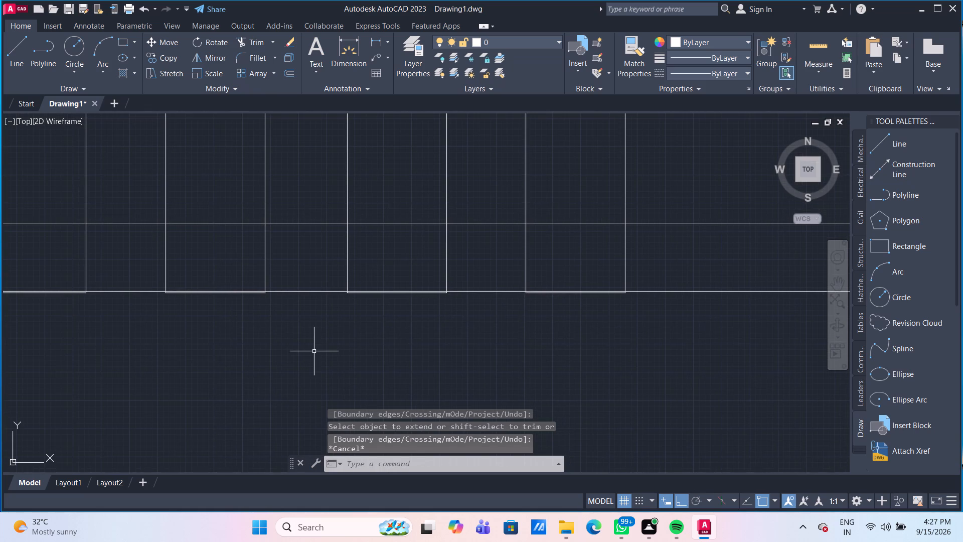
text(TR)
key(Return)
scroll(658, 312, up, 2)
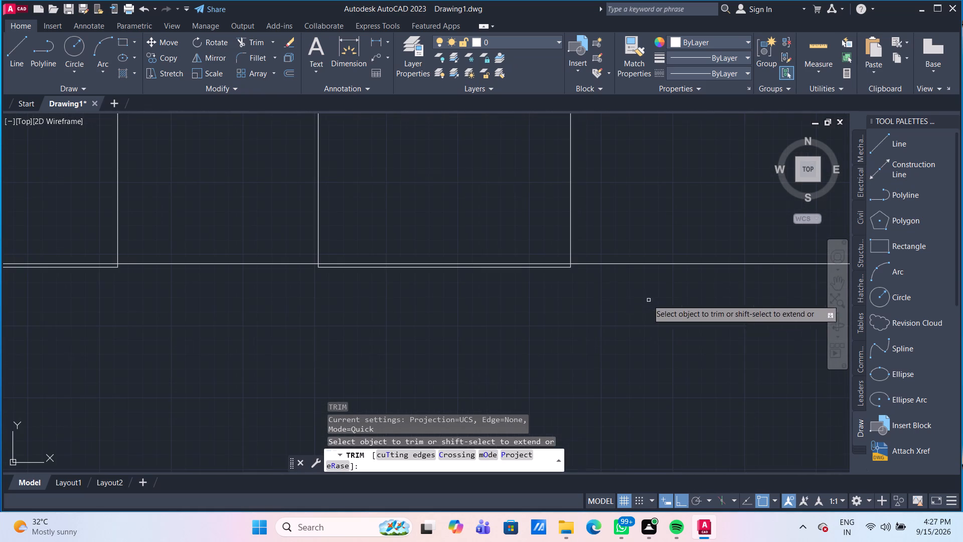
click(570, 268)
scroll(570, 268, up, 1)
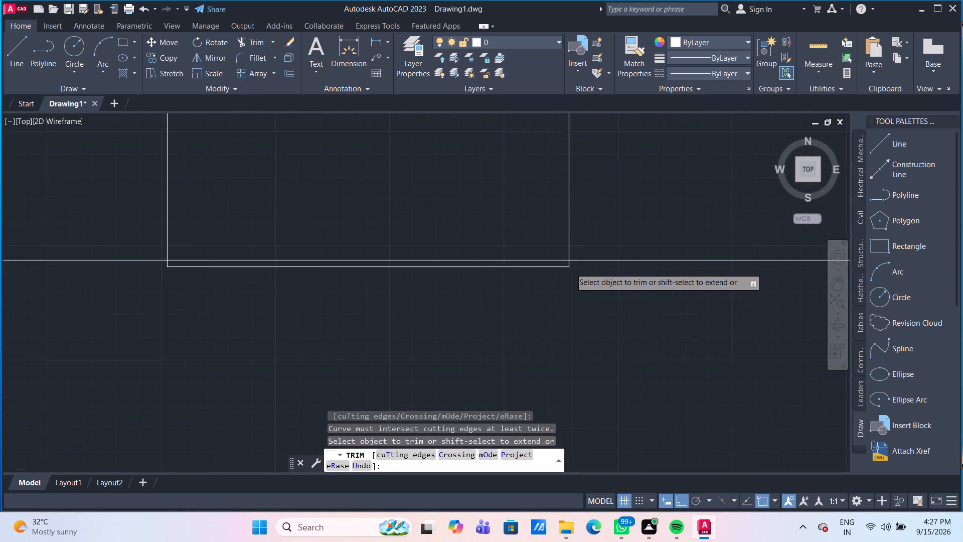
scroll(570, 268, up, 1)
scroll(564, 297, down, 1)
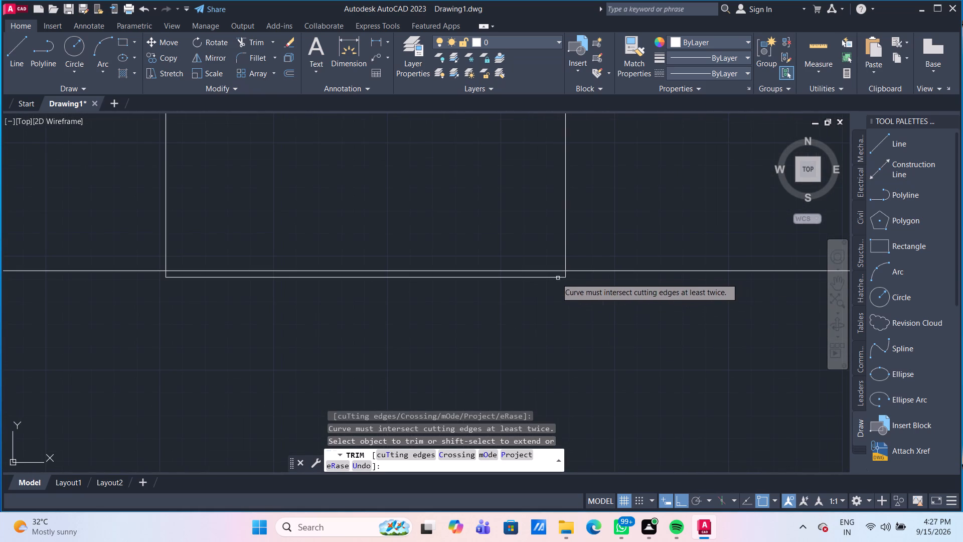
click(553, 278)
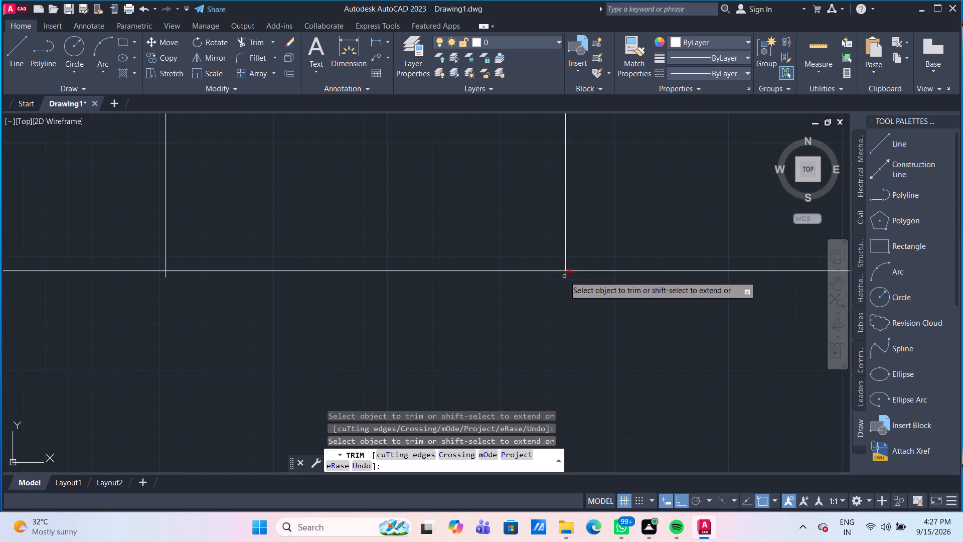
click(564, 276)
scroll(299, 347, down, 3)
scroll(266, 344, up, 2)
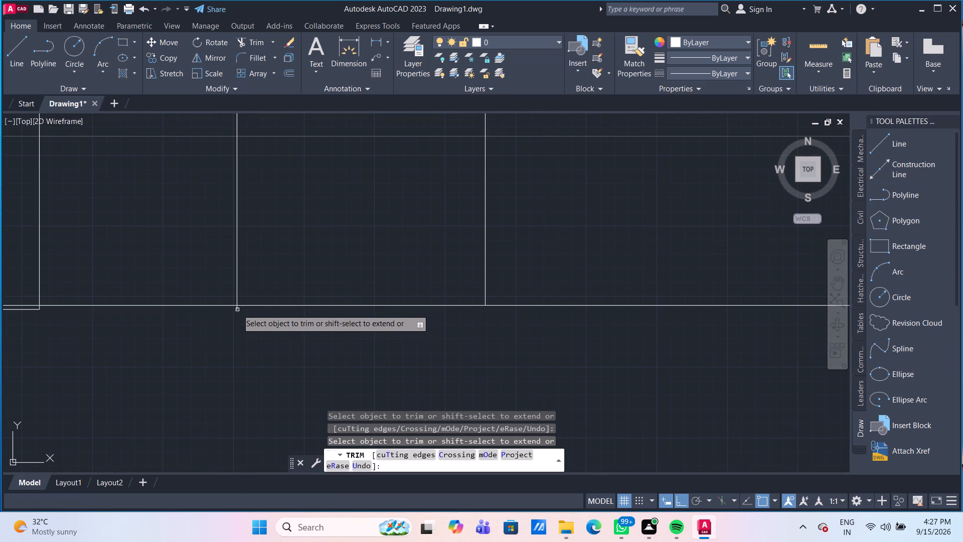
click(236, 309)
scroll(173, 395, down, 2)
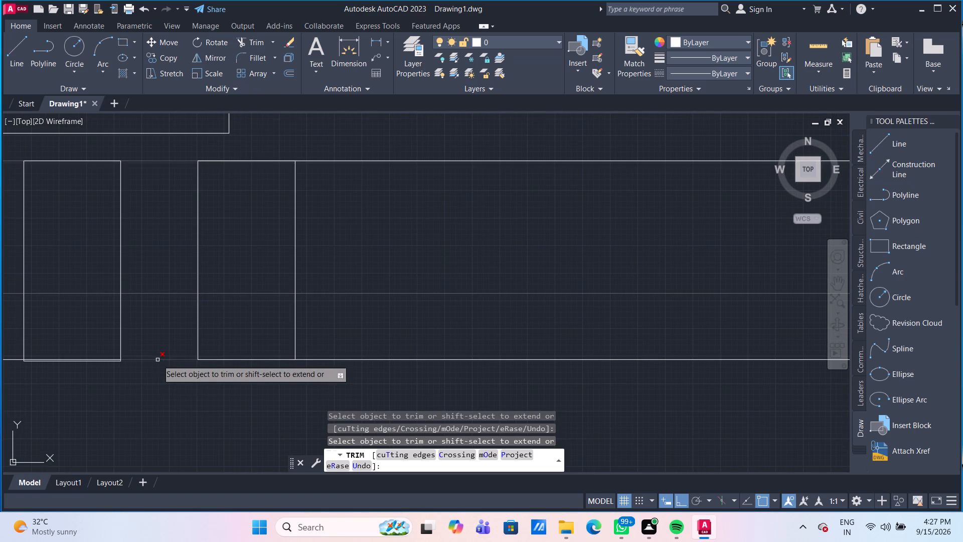
Trim the third small rectangle's bottom edge and both side stubs that project below the extended horizontal line.
middle_drag(138, 380, 322, 374)
scroll(315, 367, up, 2)
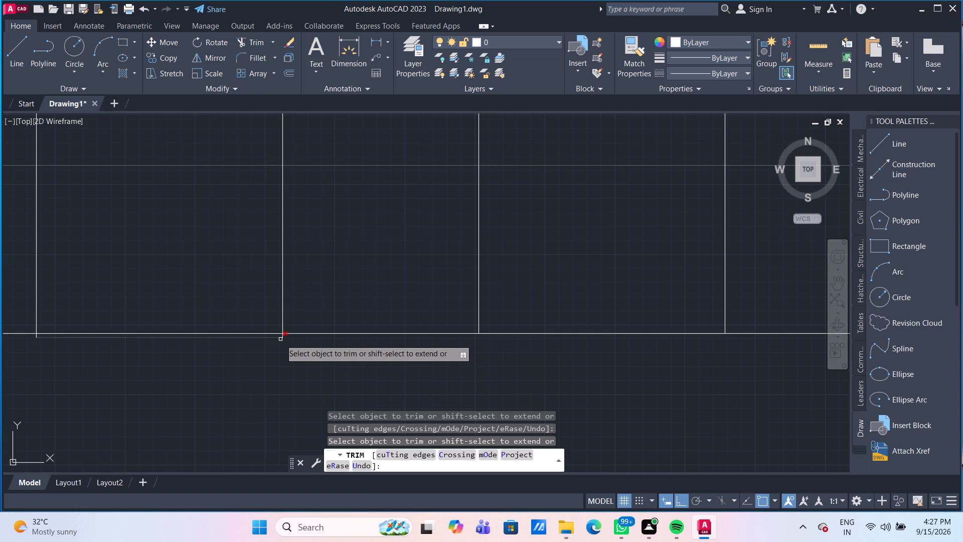
click(281, 338)
scroll(176, 378, down, 2)
scroll(353, 388, up, 2)
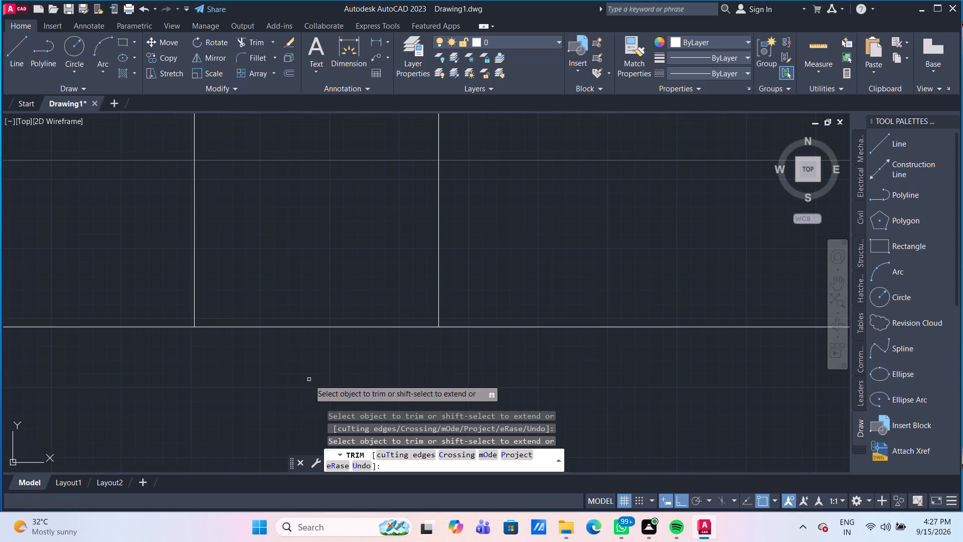
scroll(246, 374, down, 2)
middle_drag(199, 377, 479, 368)
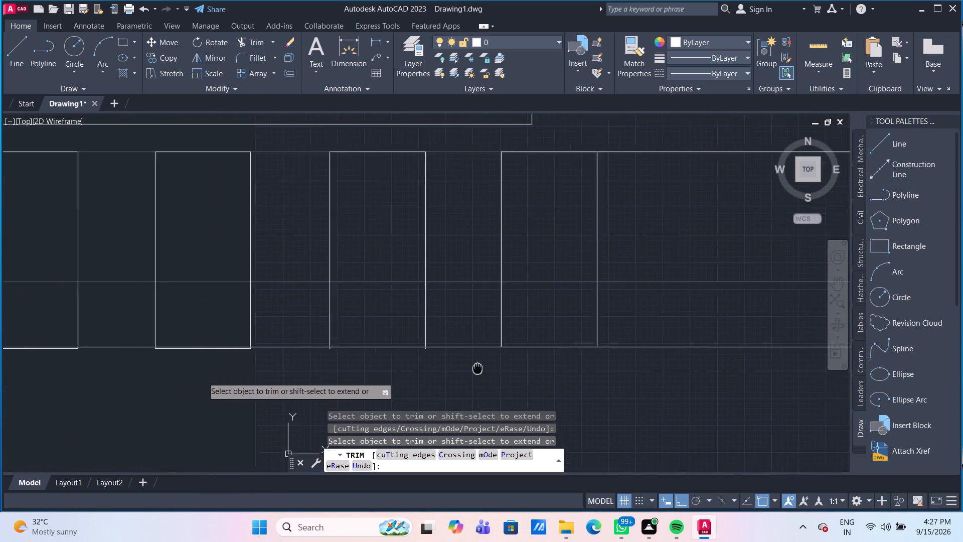
middle_drag(479, 368, 578, 365)
scroll(526, 362, up, 1)
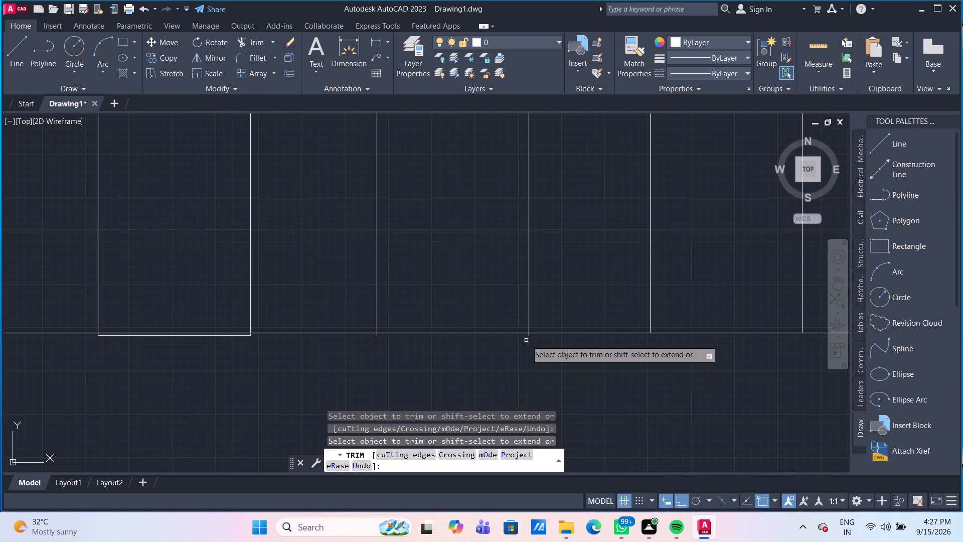
click(529, 336)
scroll(414, 350, up, 2)
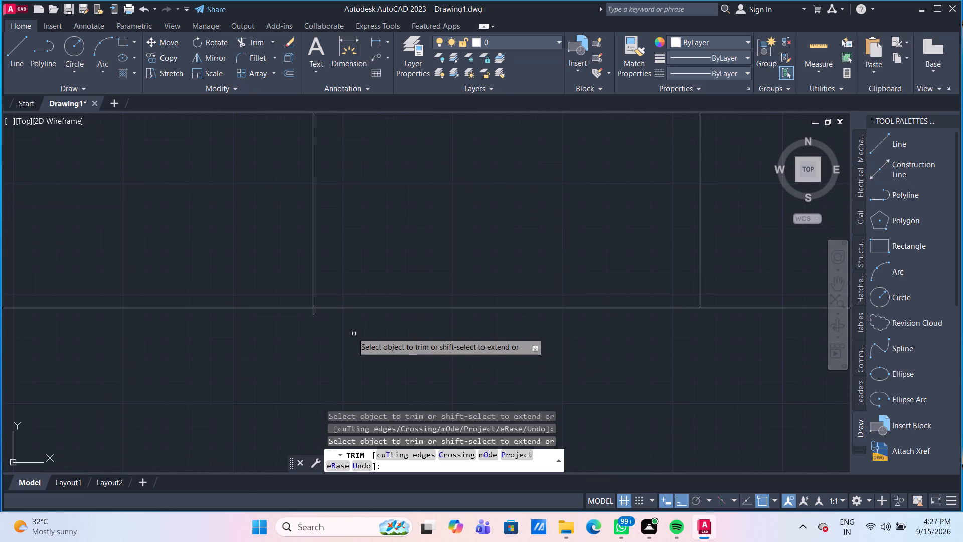
click(312, 314)
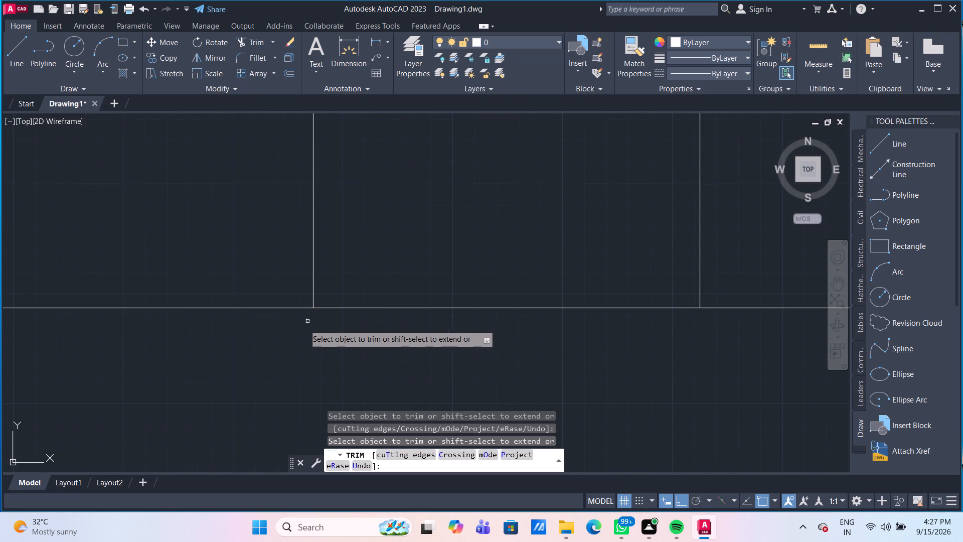
Trim the first small rectangle's bottom edge and both side stubs below the extended horizontal line.
scroll(274, 353, down, 3)
middle_drag(182, 373, 364, 377)
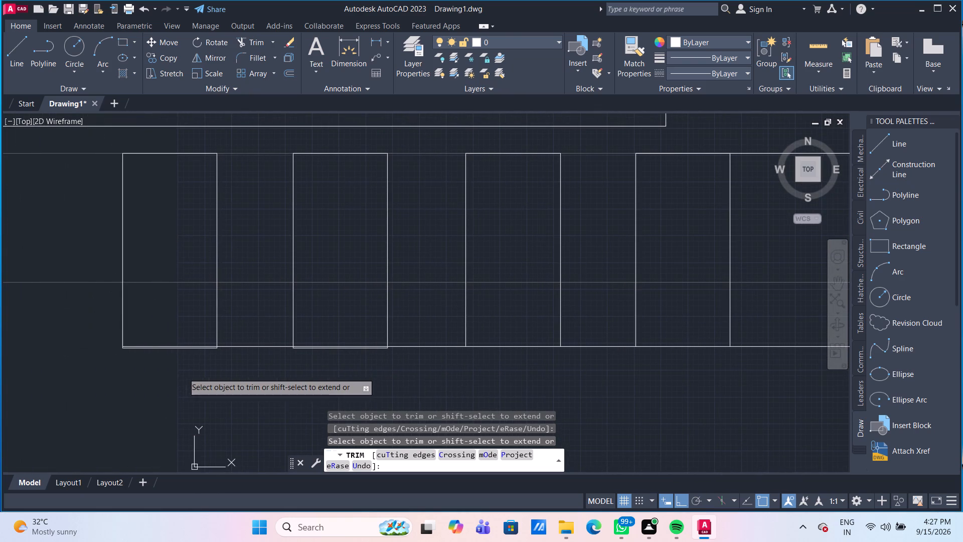
scroll(240, 365, up, 1)
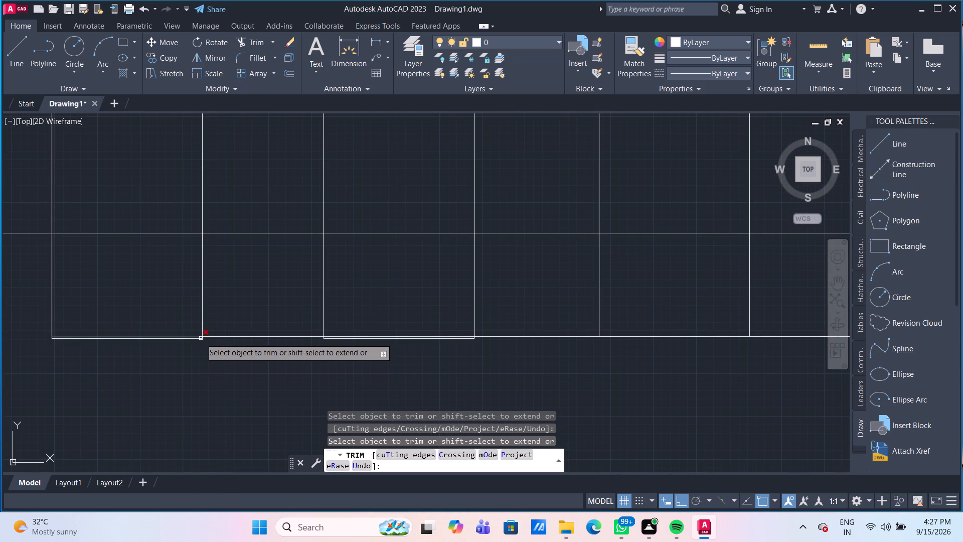
click(199, 340)
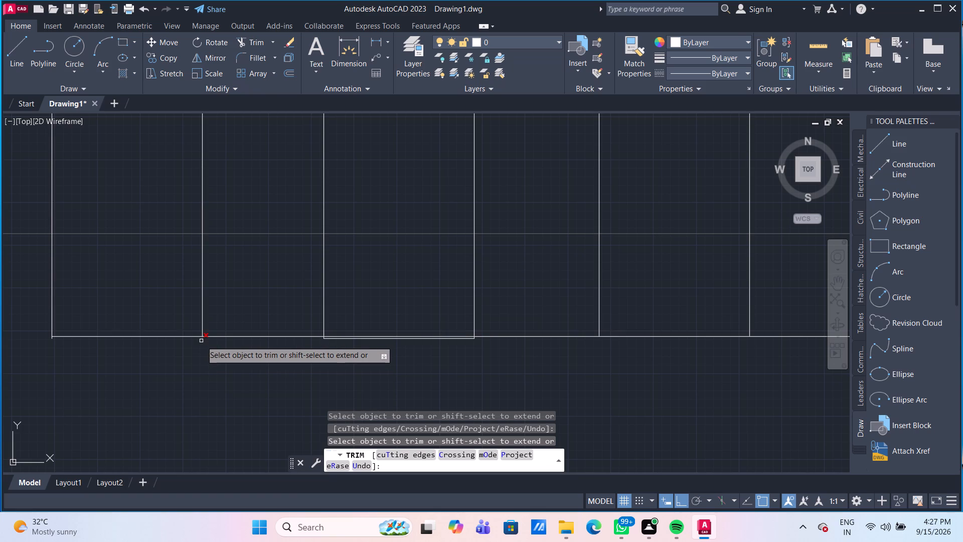
click(201, 341)
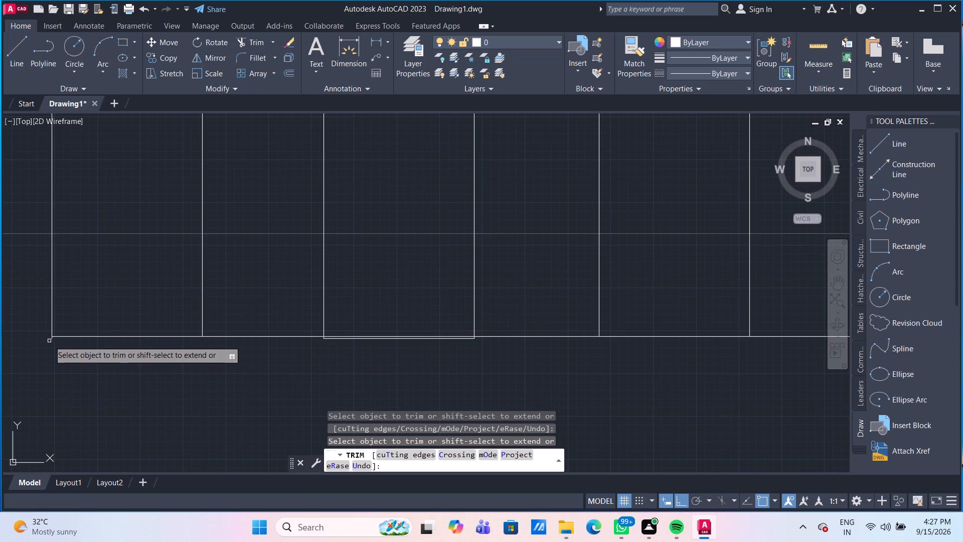
click(51, 339)
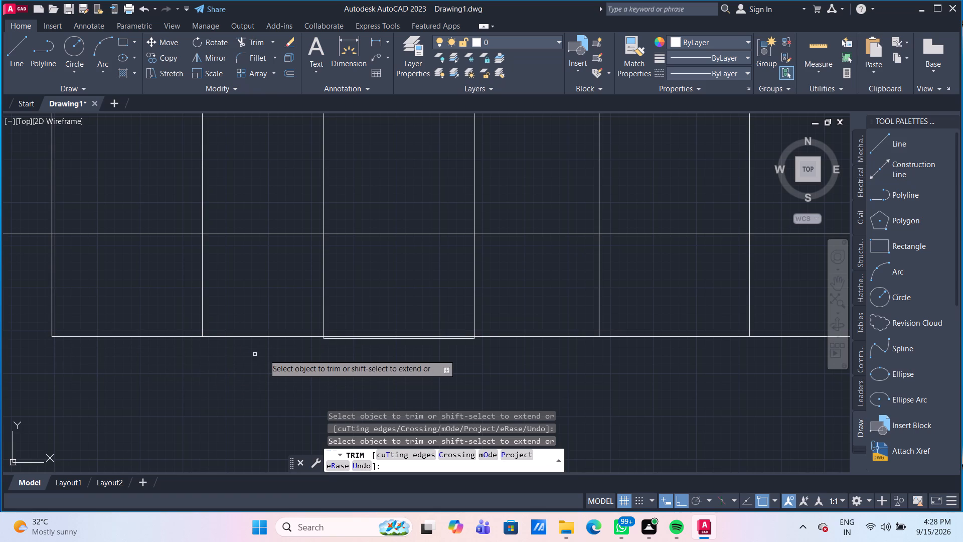
Trim the second small rectangle's bottom edge and both side stubs below the extended horizontal line.
scroll(317, 355, up, 1)
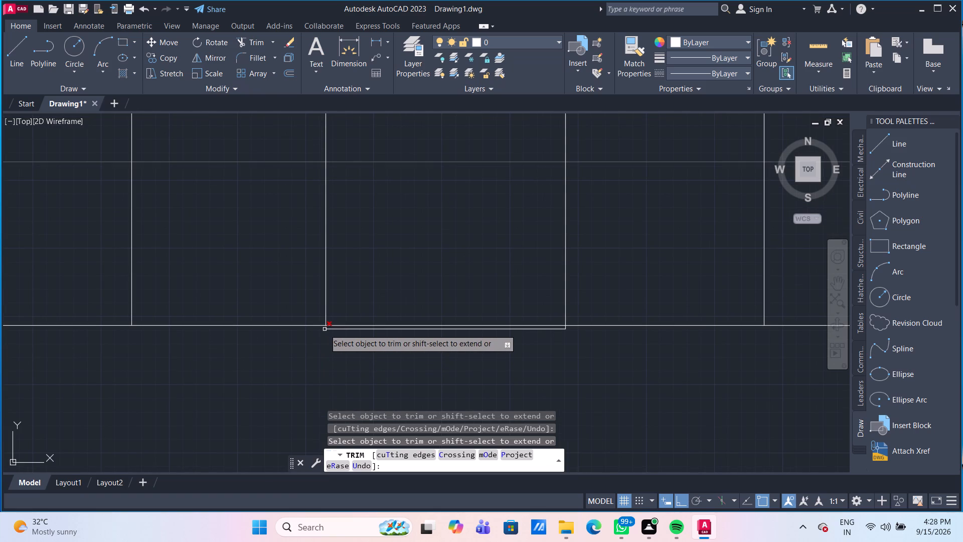
click(325, 329)
click(329, 331)
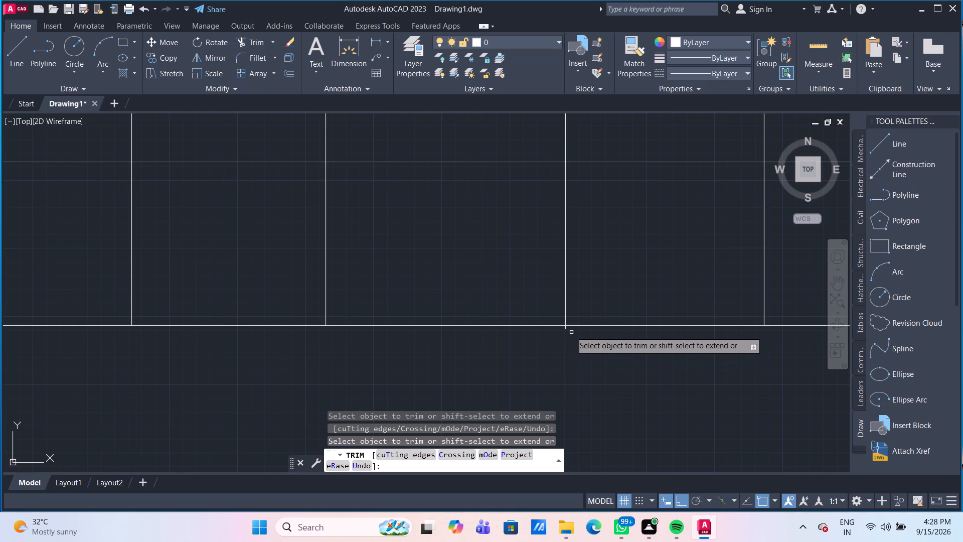
click(564, 330)
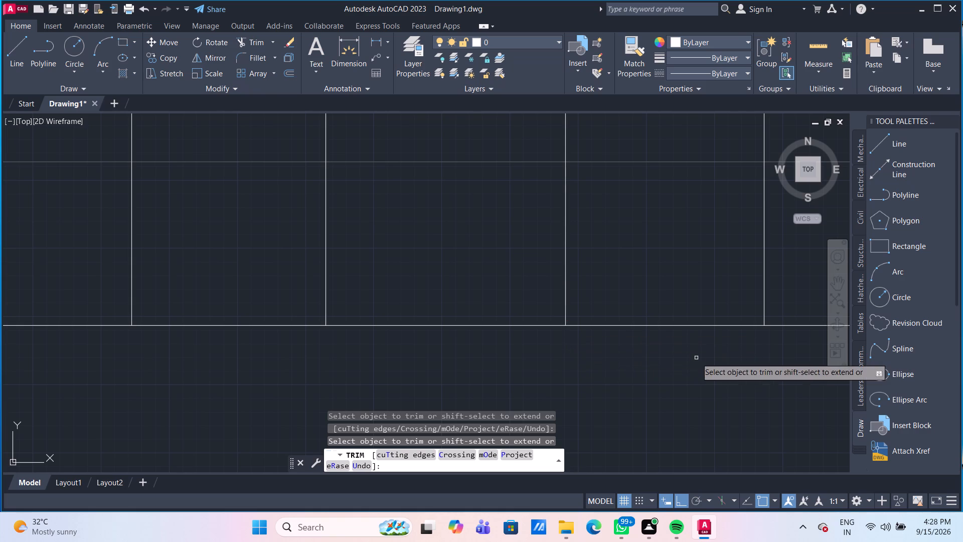
Trim the extended lower line out of the three gaps between the four small rectangles.
middle_drag(696, 358, 538, 375)
scroll(627, 366, down, 1)
scroll(534, 372, down, 1)
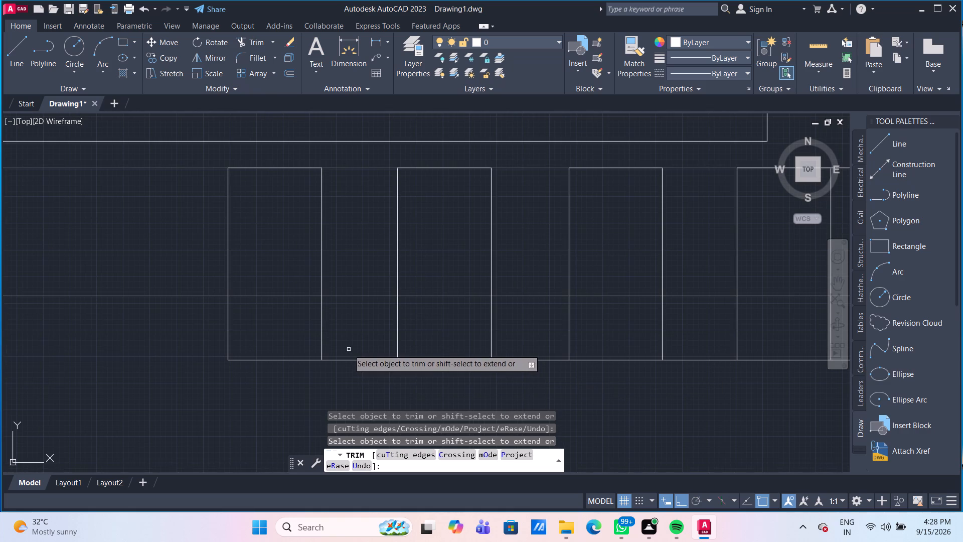
click(349, 348)
click(367, 382)
drag(539, 336, 537, 347)
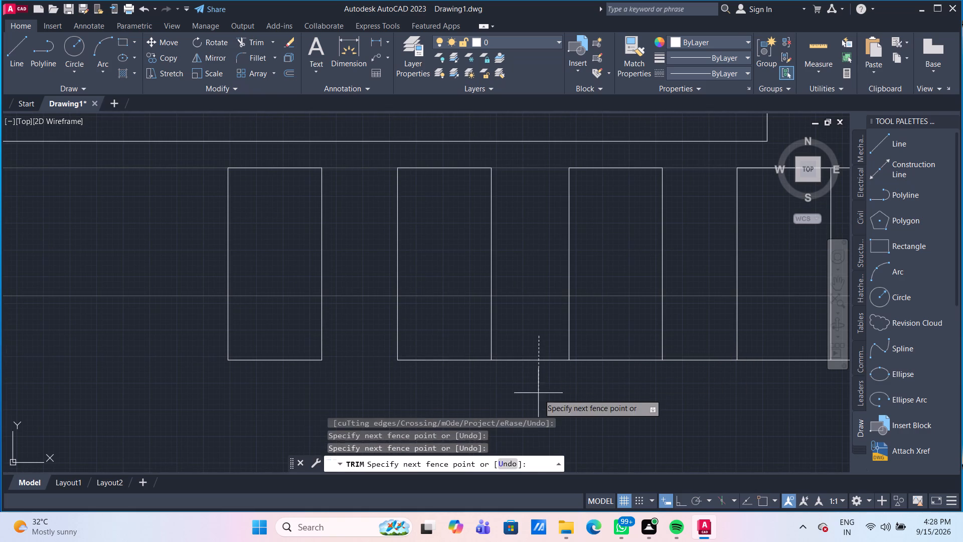
click(545, 398)
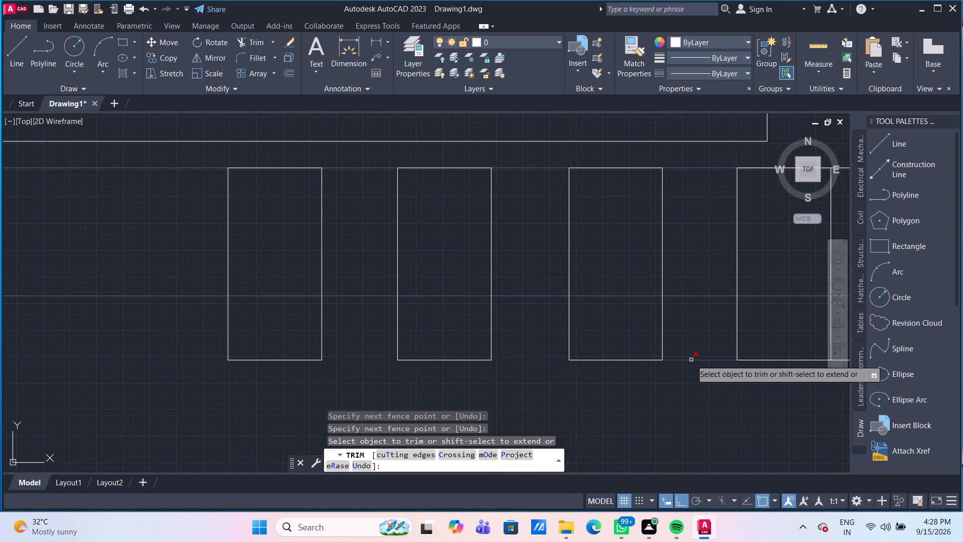
click(691, 360)
scroll(682, 379, down, 1)
scroll(550, 386, up, 2)
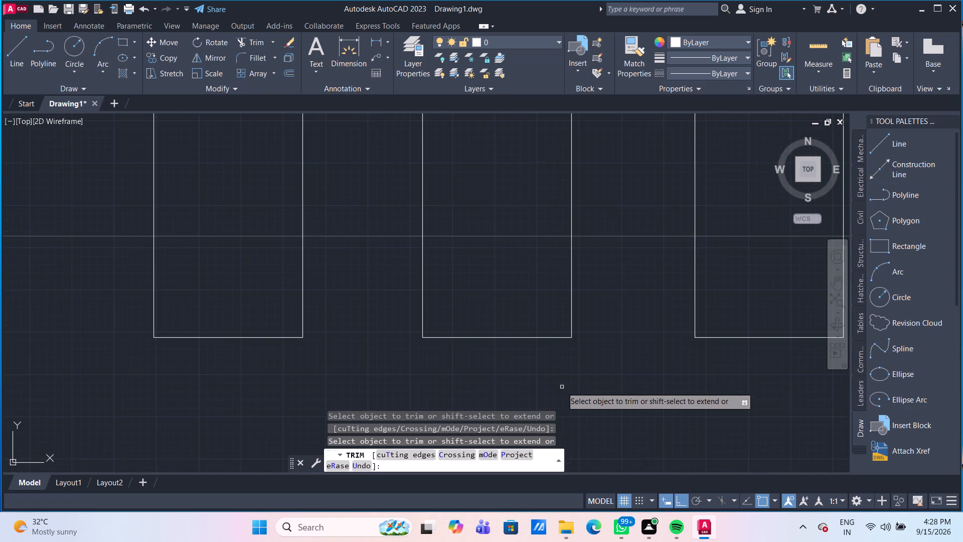
scroll(567, 355, up, 2)
scroll(569, 353, down, 3)
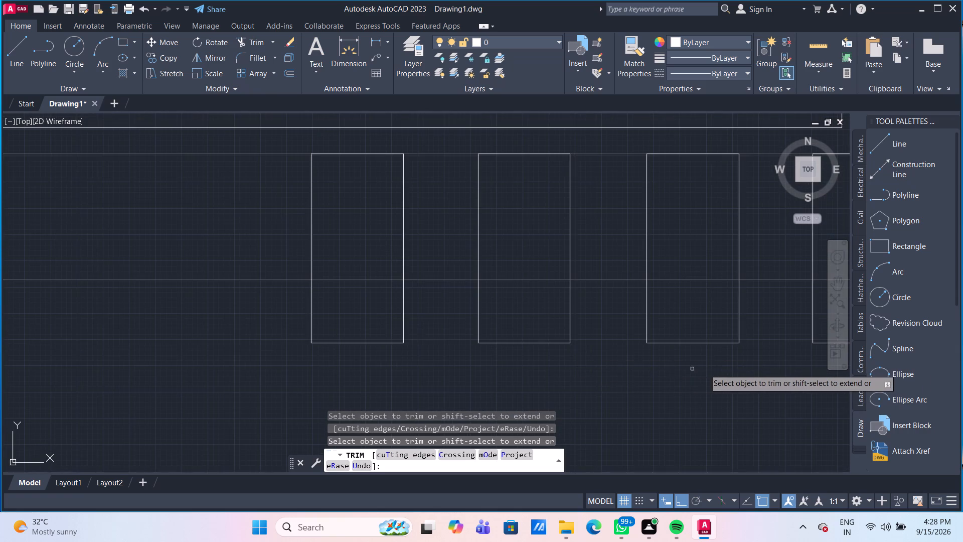
Delete the fourth small rectangle, the one overlapping the left end of the horizontal band.
scroll(742, 368, up, 1)
middle_drag(740, 367, 487, 392)
scroll(521, 371, down, 1)
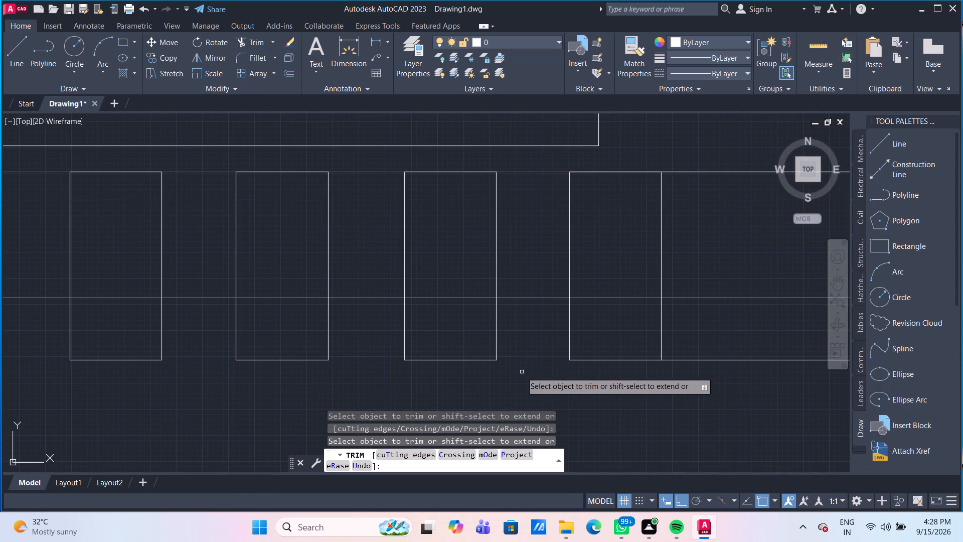
scroll(588, 378, down, 1)
key(Escape)
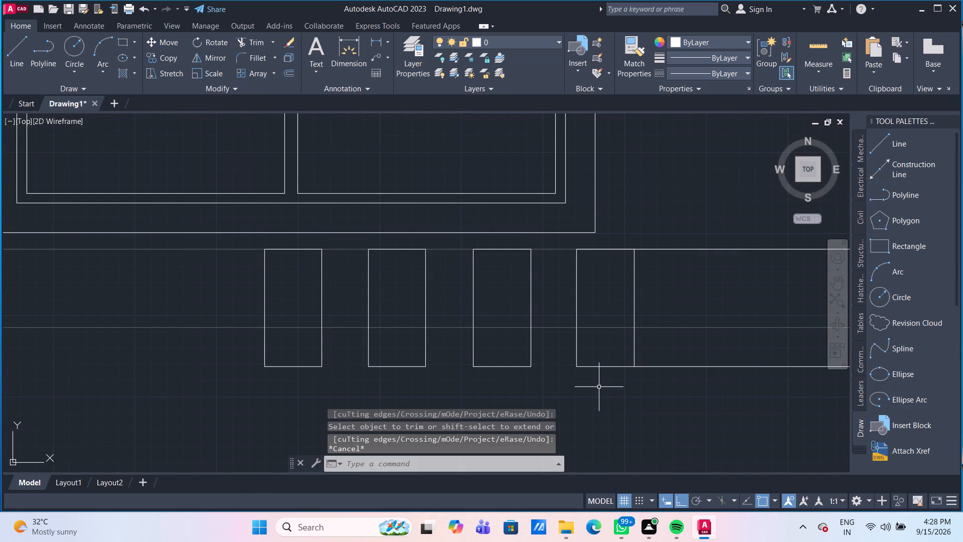
click(531, 345)
key(Escape)
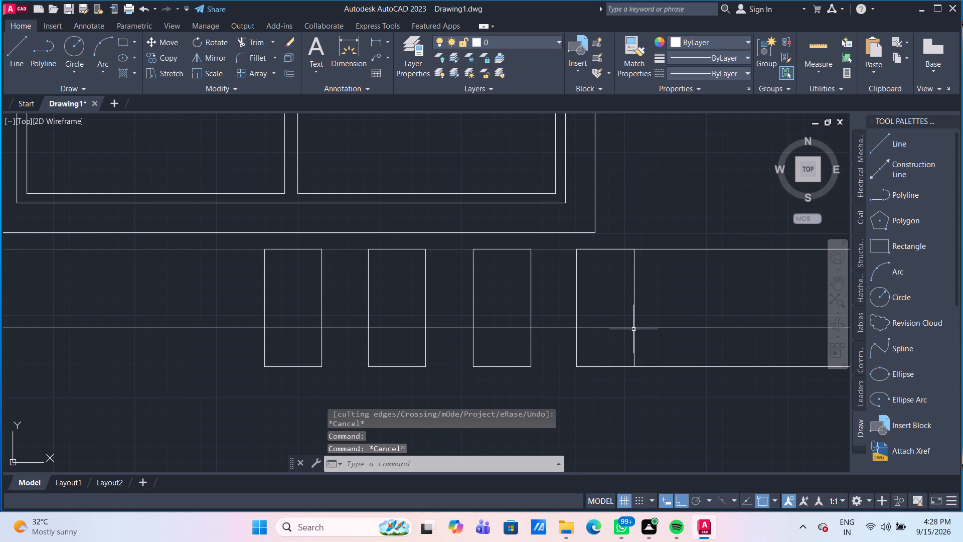
click(633, 329)
scroll(611, 390, down, 1)
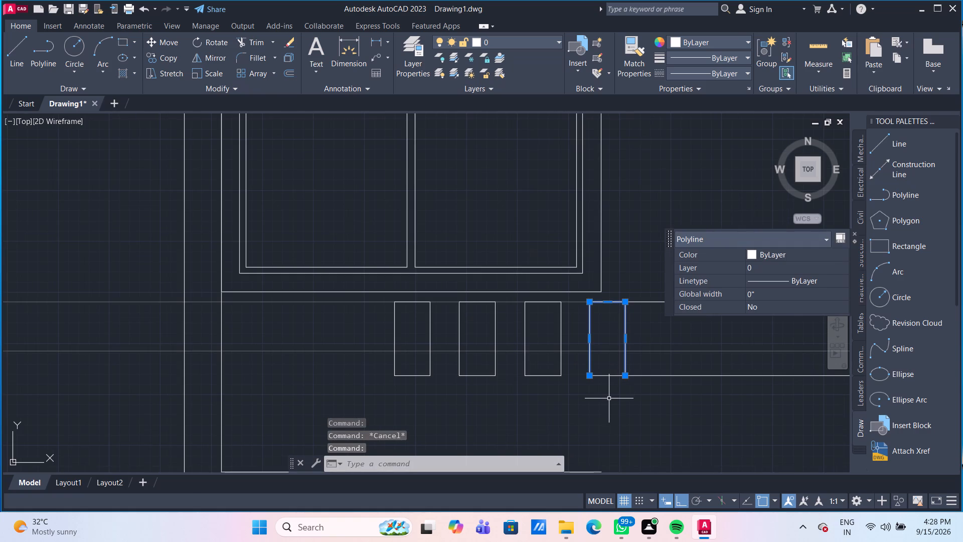
key(Delete)
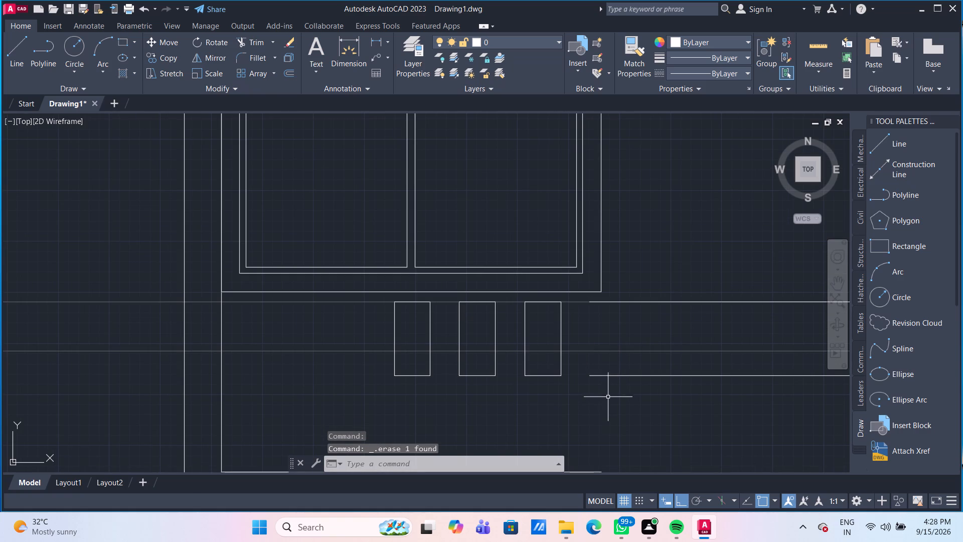
Draw a vertical line joining the left ends of the band's upper and lower lines.
click(22, 52)
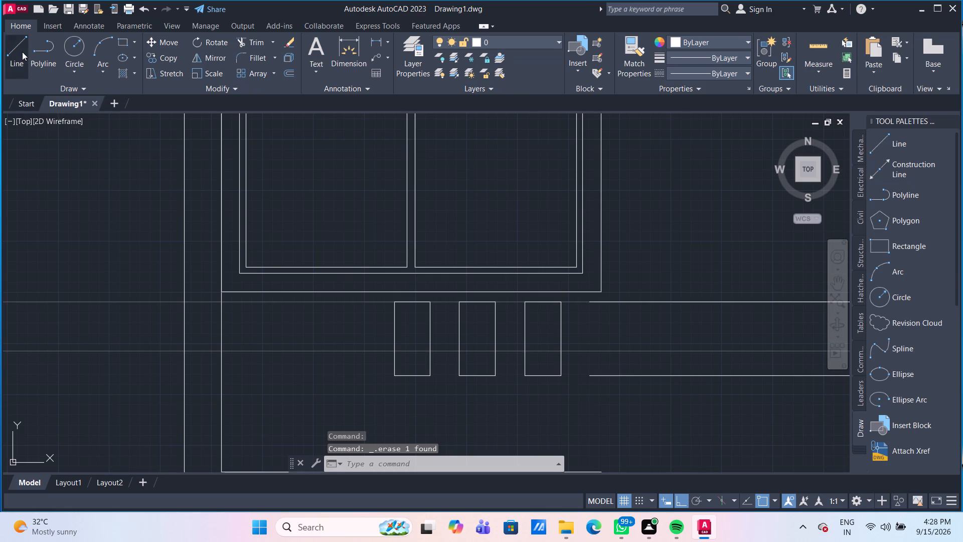
click(589, 304)
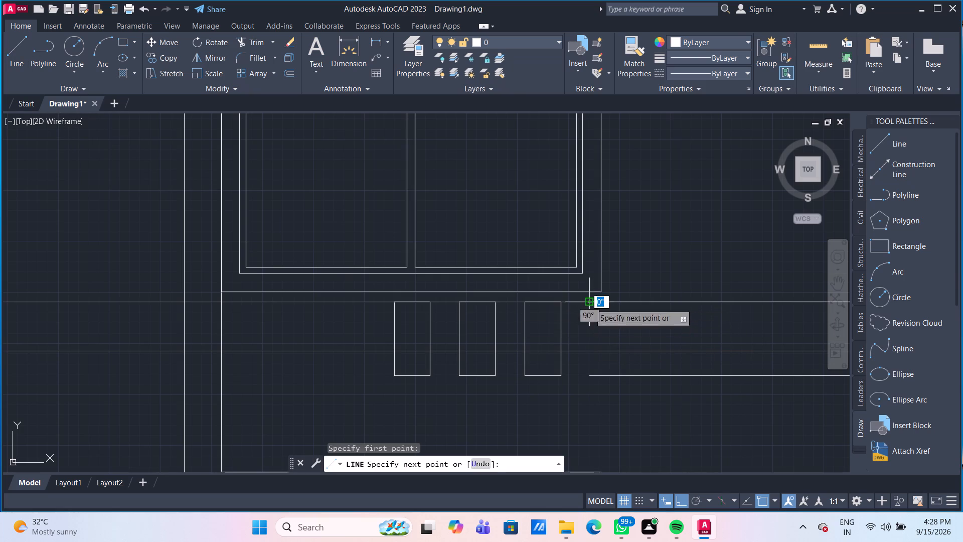
click(591, 377)
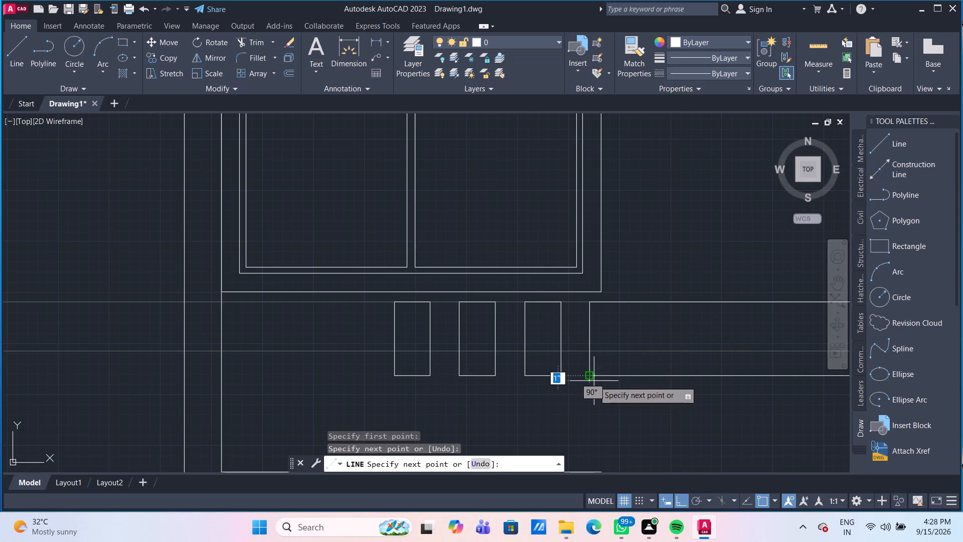
key(Return)
Draw a 9" vertical line from the lower window frame's bottom-right corner down to the top ground line.
scroll(630, 395, down, 1)
middle_drag(643, 411, 347, 357)
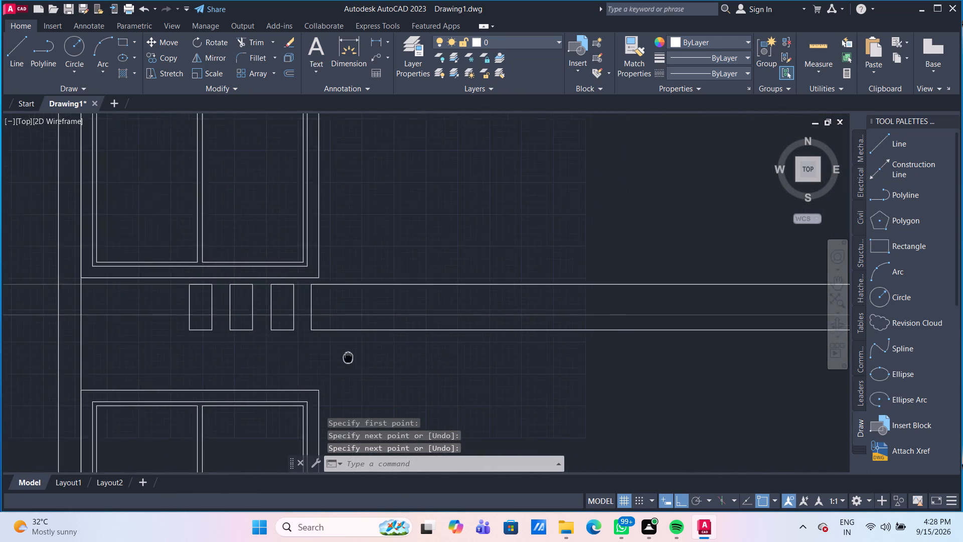
middle_drag(347, 357, 318, 344)
scroll(342, 357, down, 2)
middle_drag(468, 376, 372, 310)
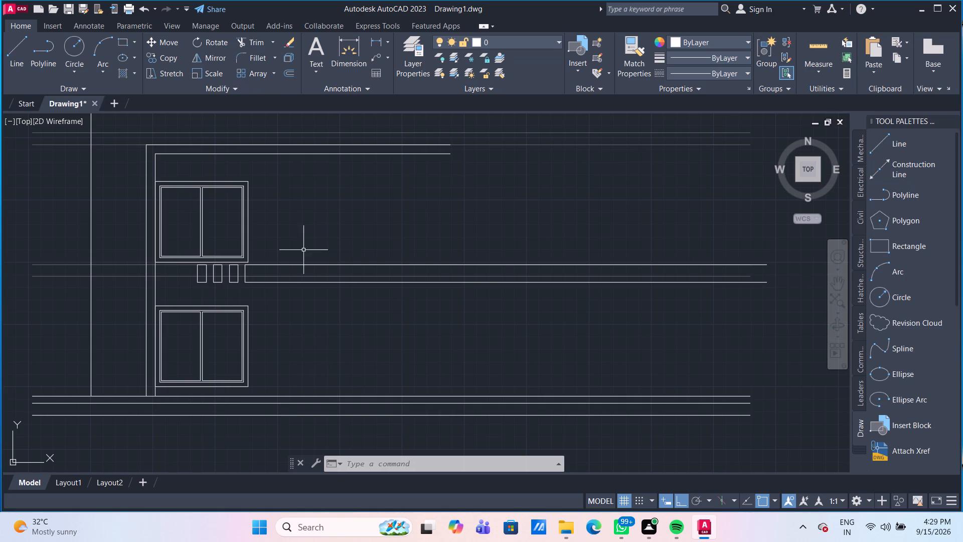
scroll(280, 350, up, 1)
scroll(275, 337, down, 2)
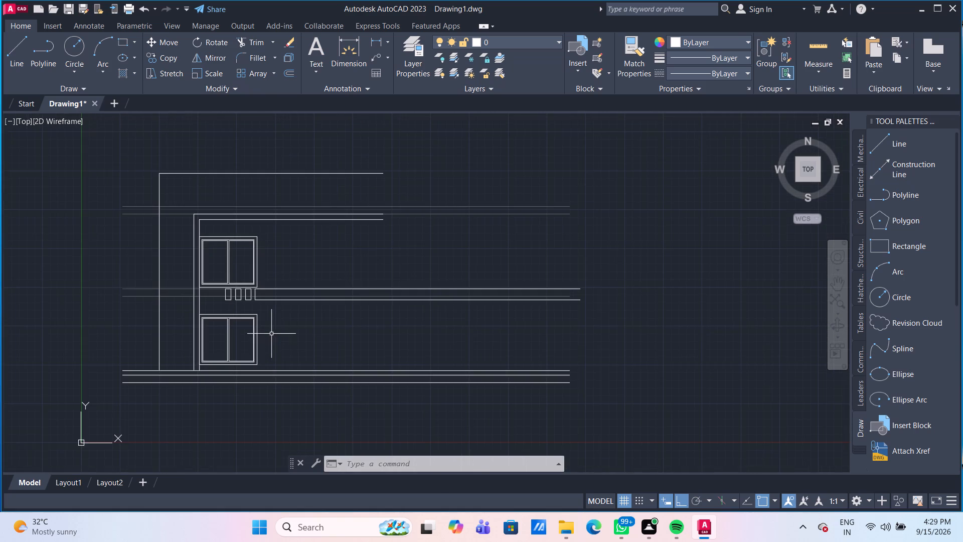
scroll(271, 333, up, 1)
scroll(253, 395, up, 2)
middle_drag(256, 366, 263, 348)
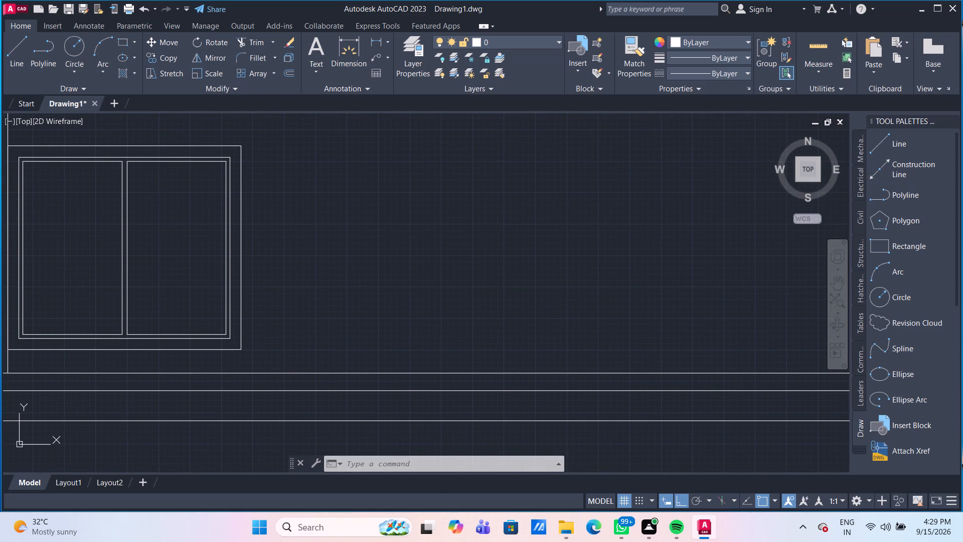
click(24, 64)
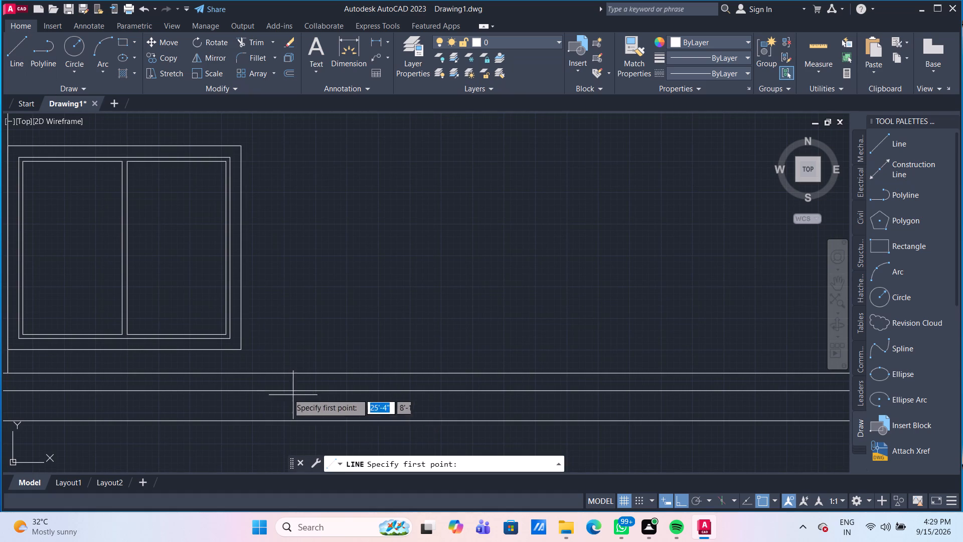
click(241, 349)
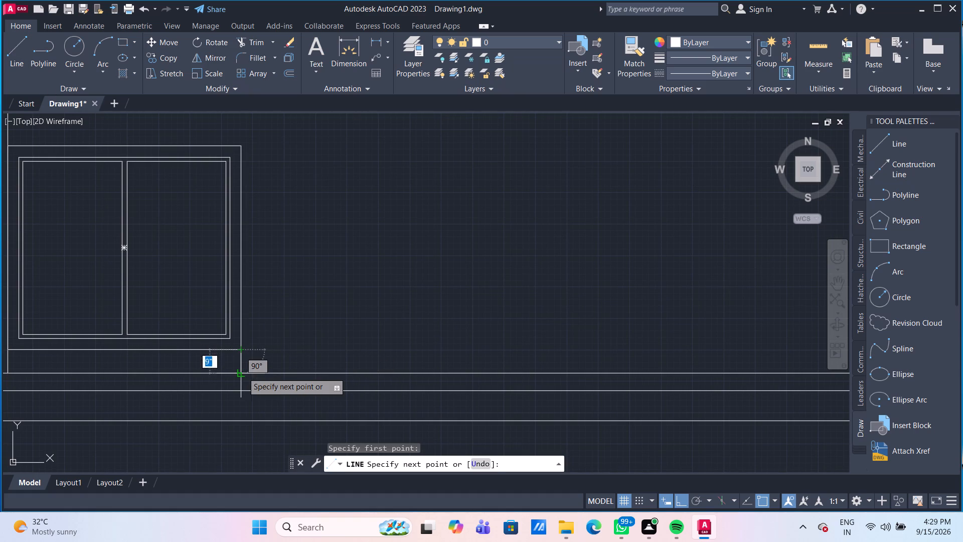
click(243, 374)
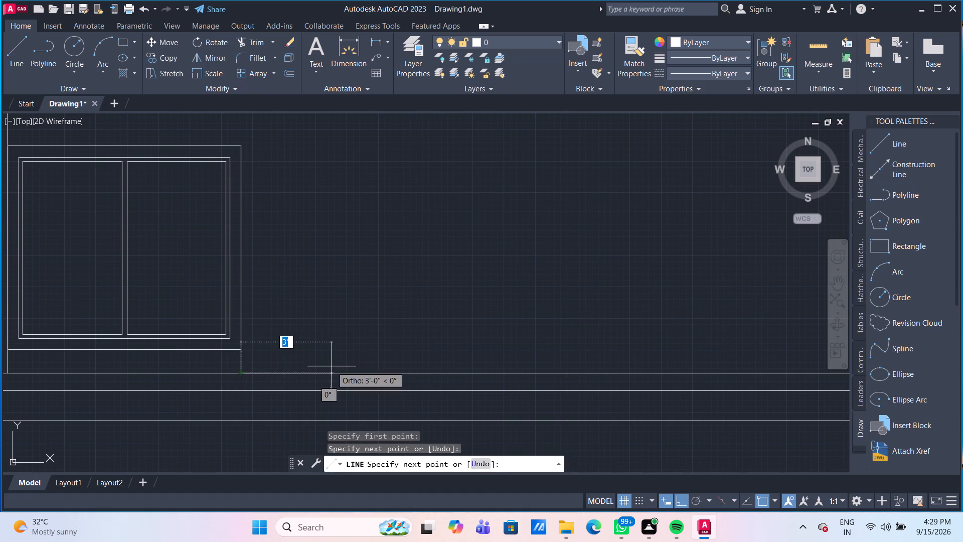
key(Escape)
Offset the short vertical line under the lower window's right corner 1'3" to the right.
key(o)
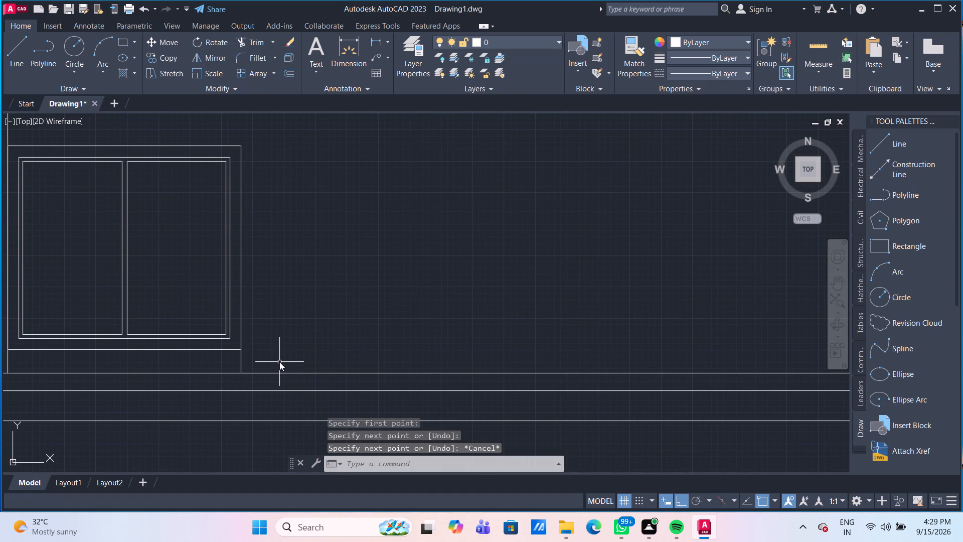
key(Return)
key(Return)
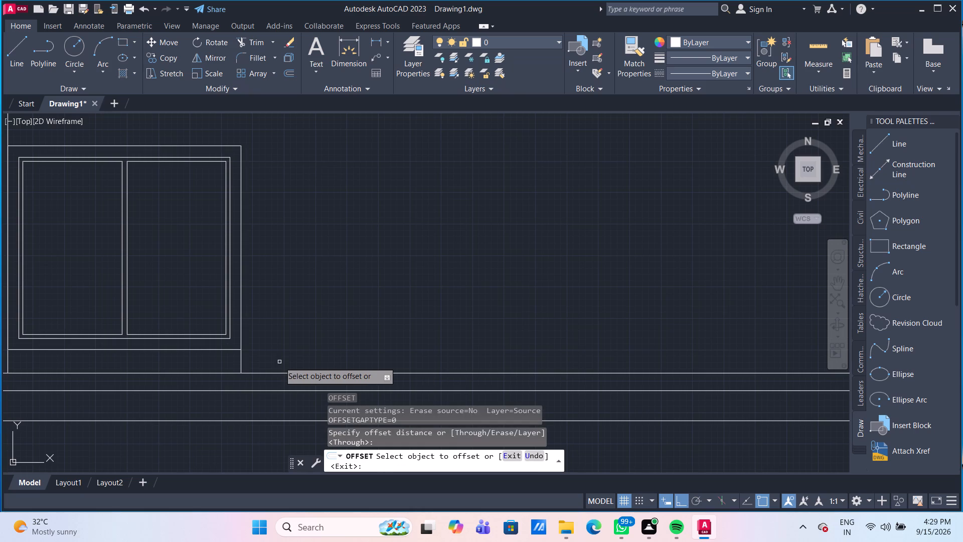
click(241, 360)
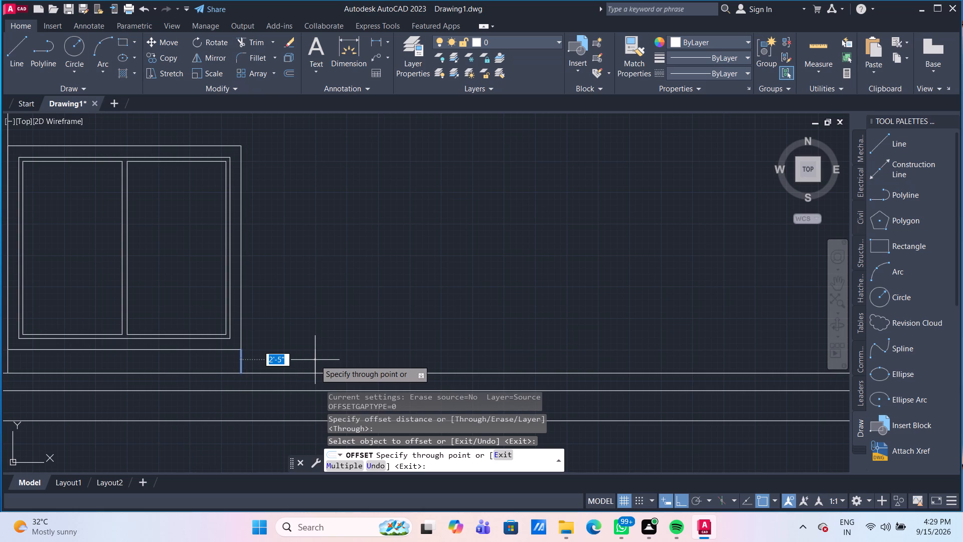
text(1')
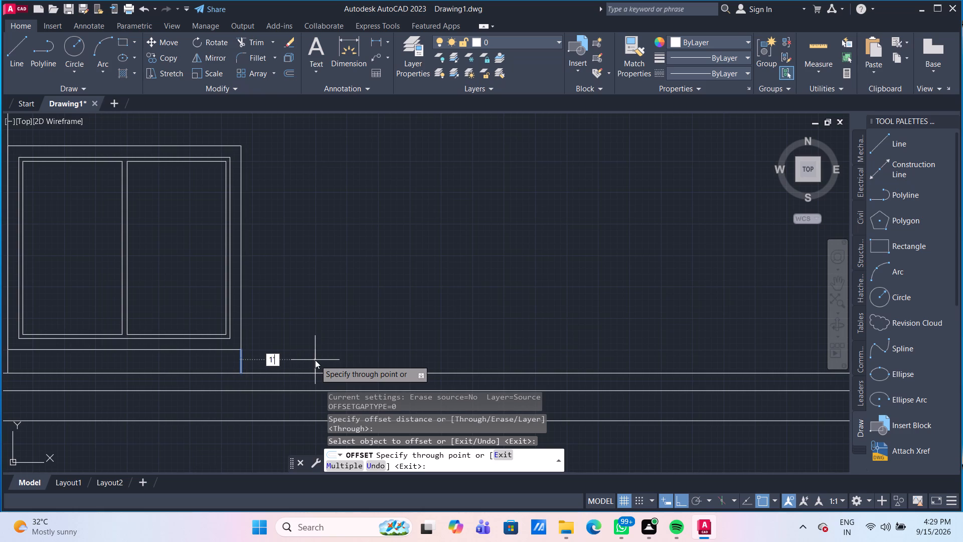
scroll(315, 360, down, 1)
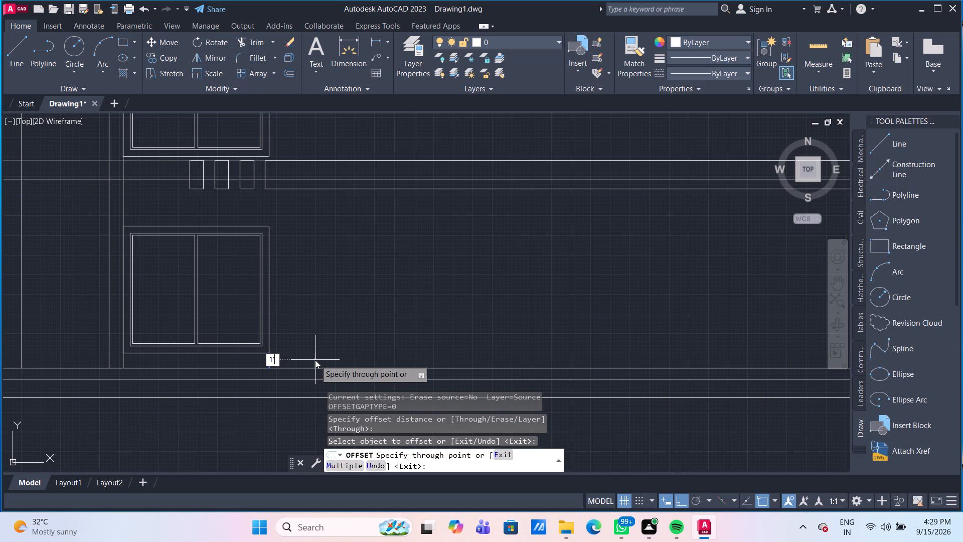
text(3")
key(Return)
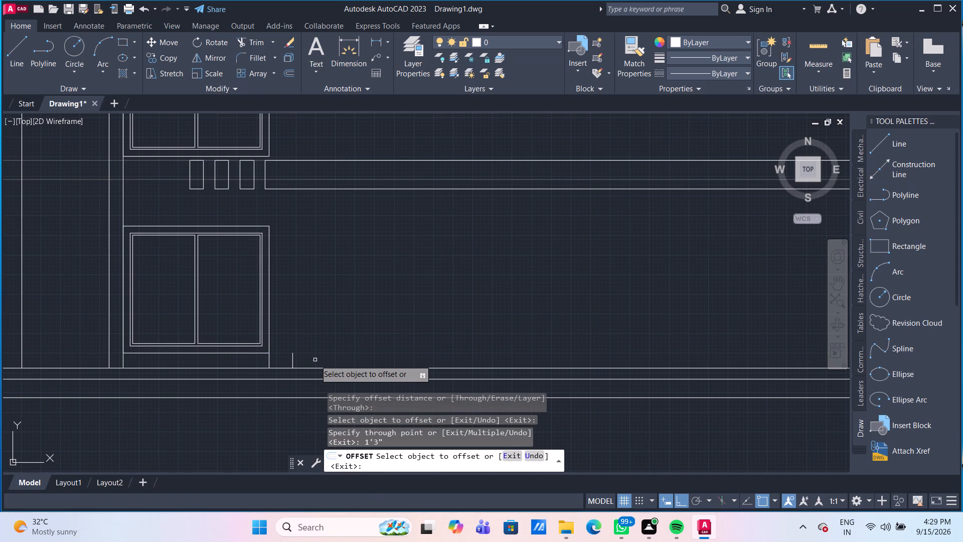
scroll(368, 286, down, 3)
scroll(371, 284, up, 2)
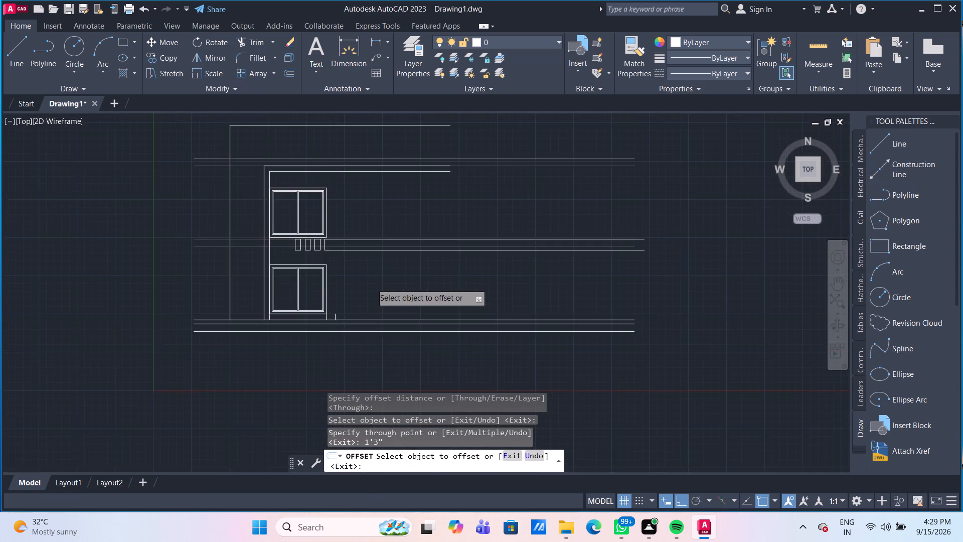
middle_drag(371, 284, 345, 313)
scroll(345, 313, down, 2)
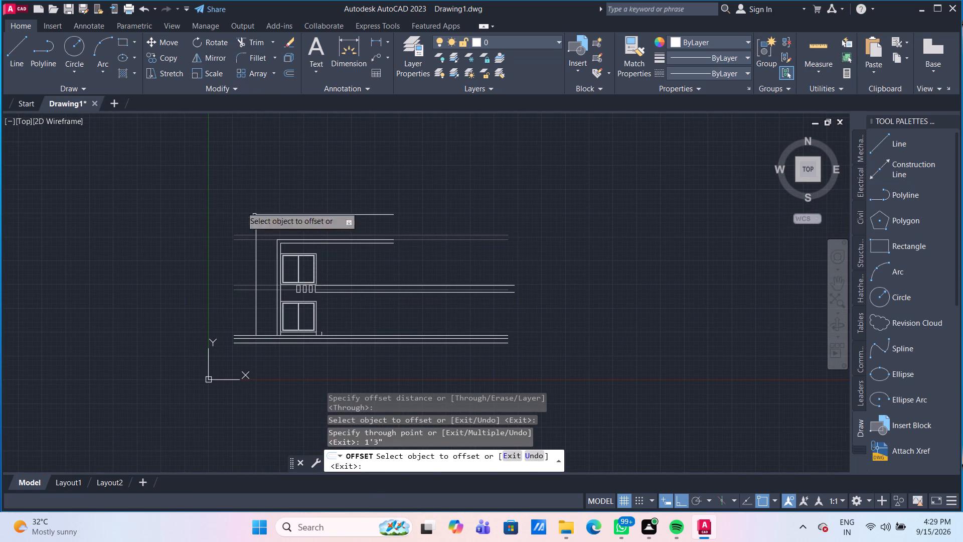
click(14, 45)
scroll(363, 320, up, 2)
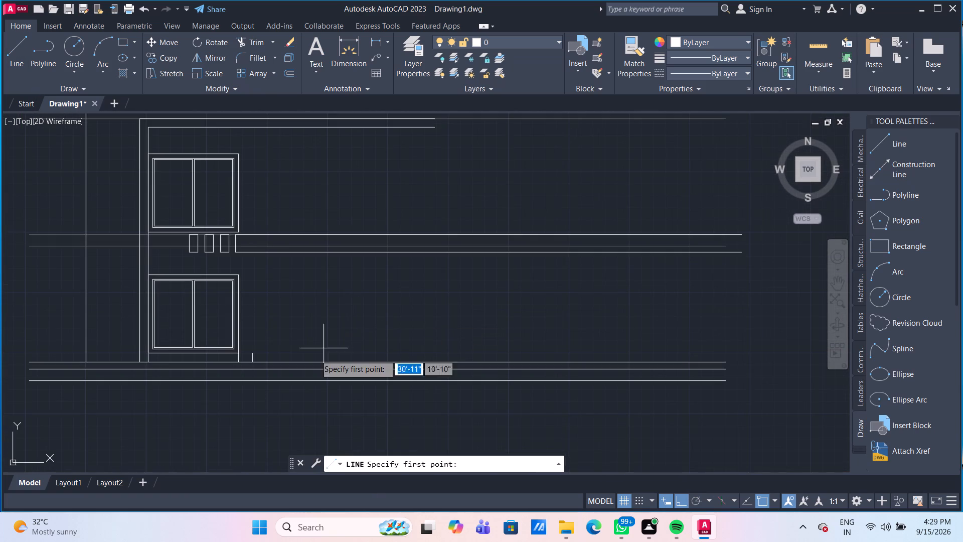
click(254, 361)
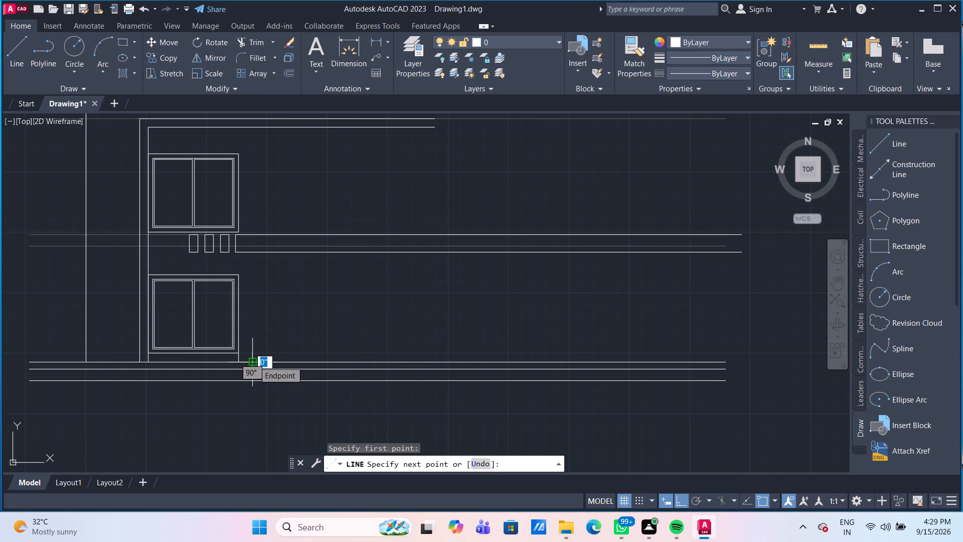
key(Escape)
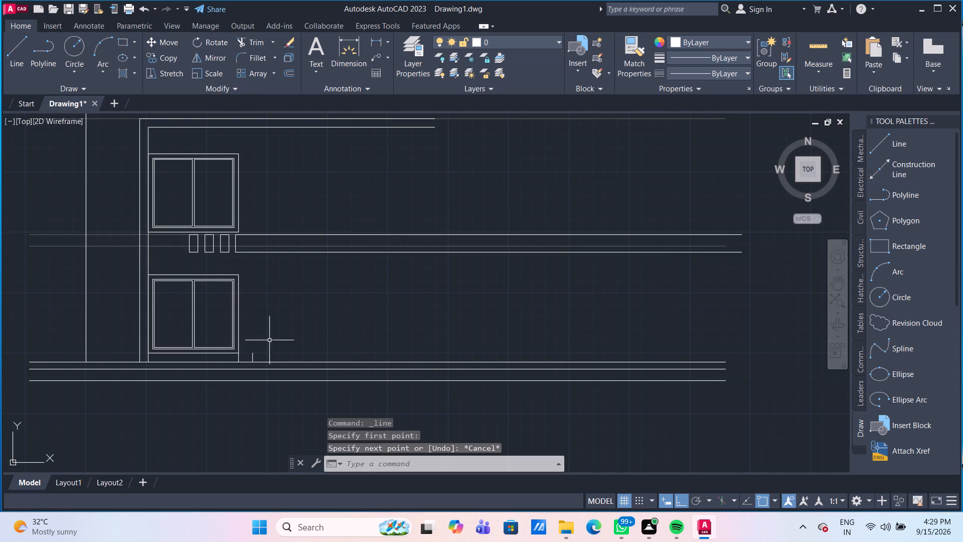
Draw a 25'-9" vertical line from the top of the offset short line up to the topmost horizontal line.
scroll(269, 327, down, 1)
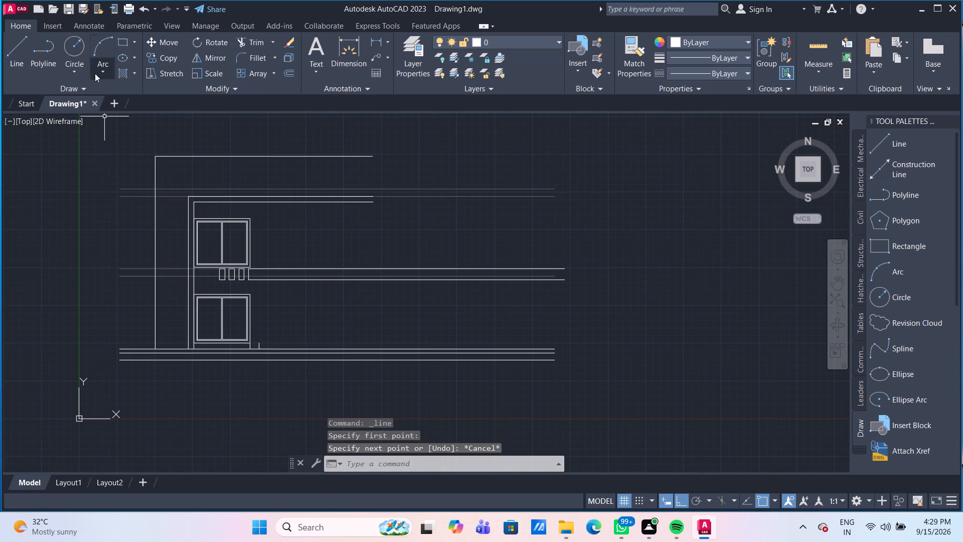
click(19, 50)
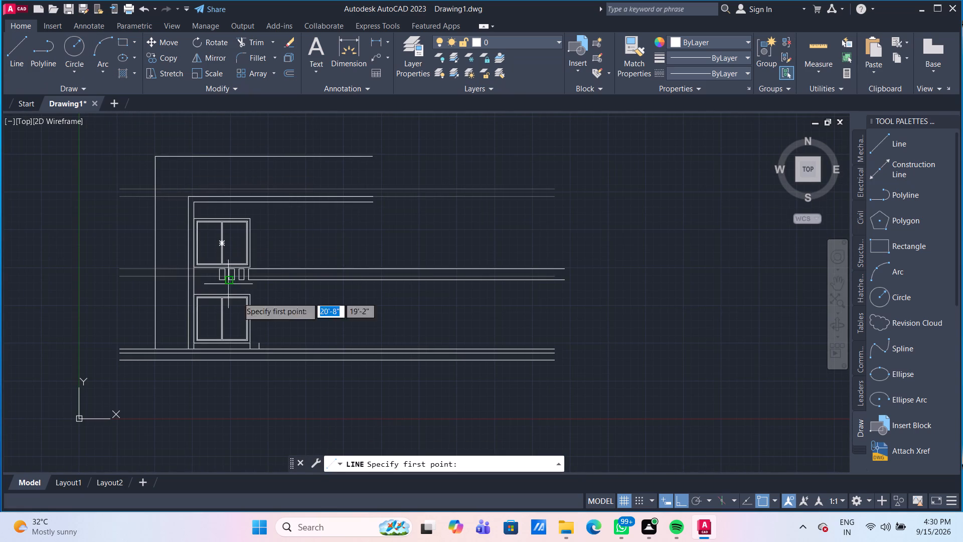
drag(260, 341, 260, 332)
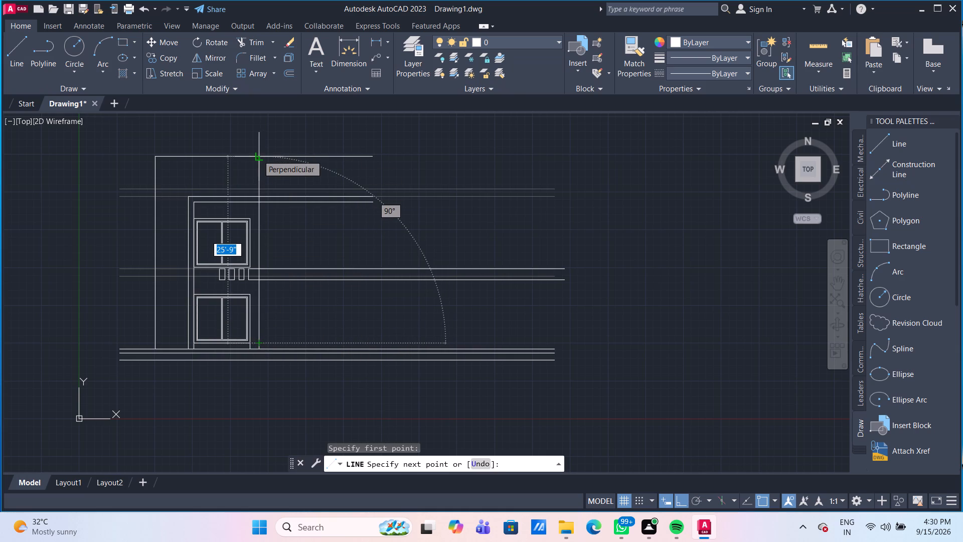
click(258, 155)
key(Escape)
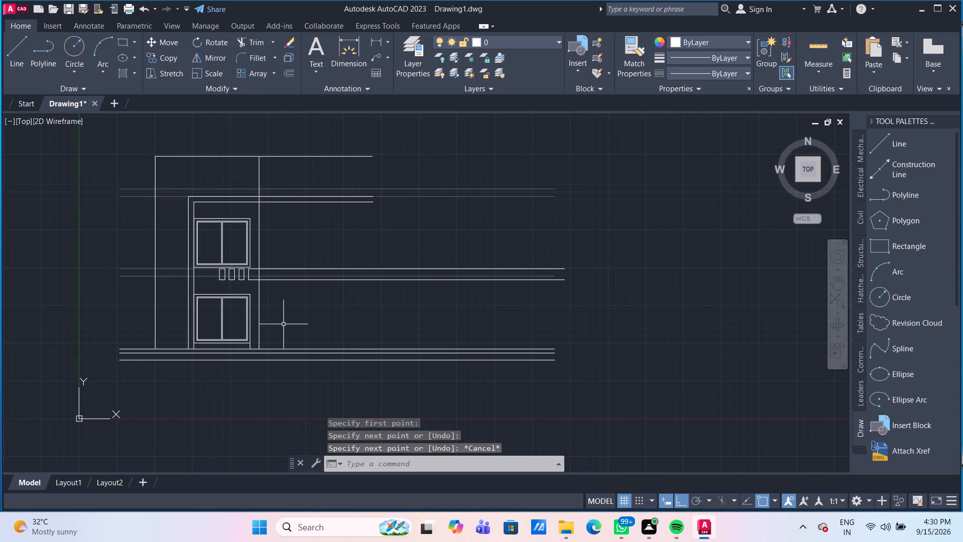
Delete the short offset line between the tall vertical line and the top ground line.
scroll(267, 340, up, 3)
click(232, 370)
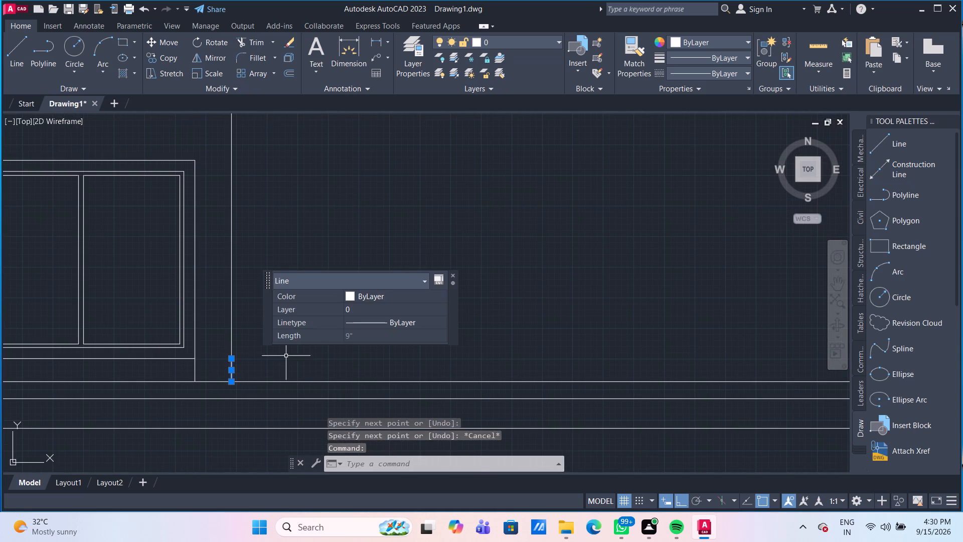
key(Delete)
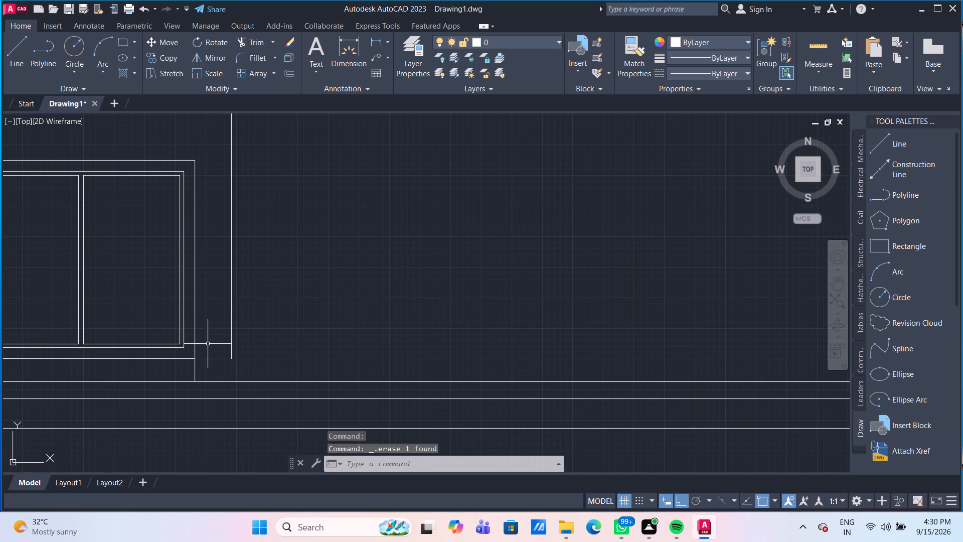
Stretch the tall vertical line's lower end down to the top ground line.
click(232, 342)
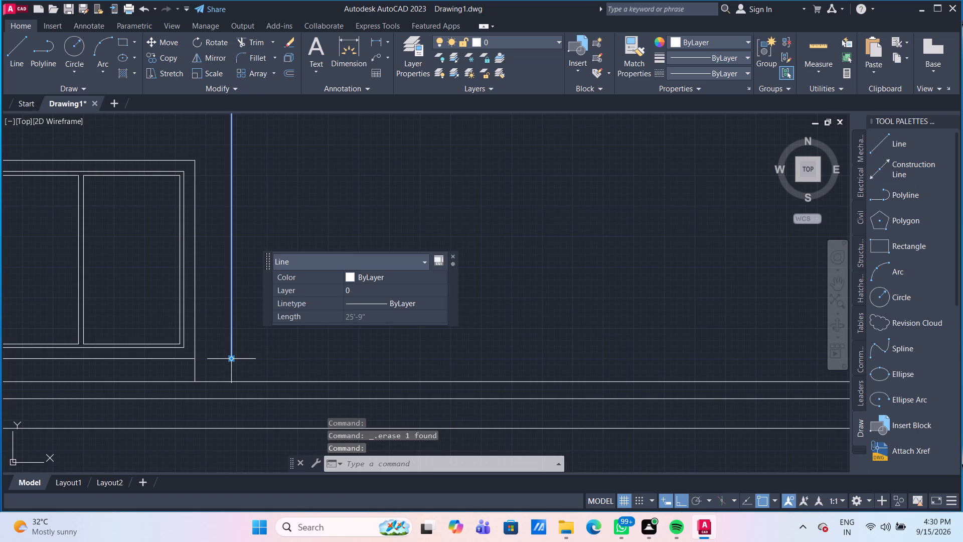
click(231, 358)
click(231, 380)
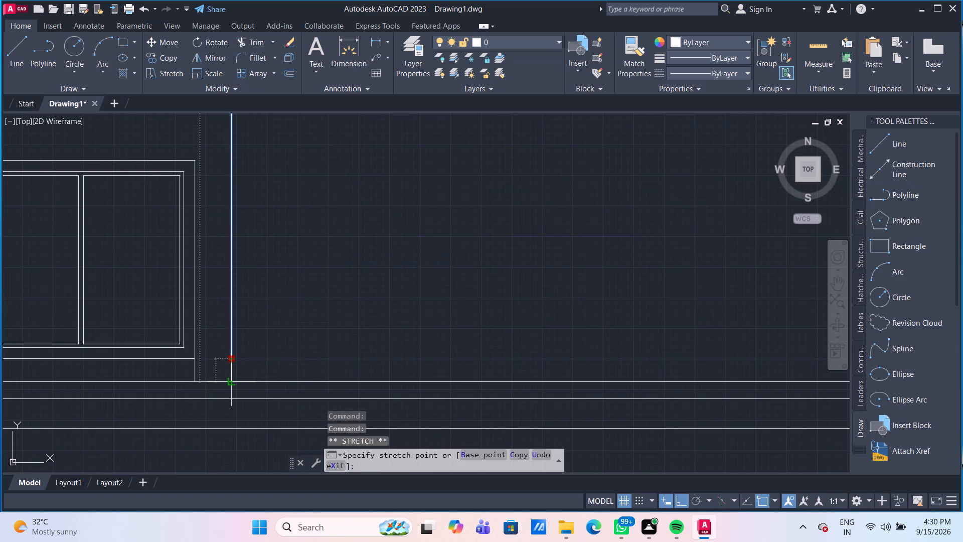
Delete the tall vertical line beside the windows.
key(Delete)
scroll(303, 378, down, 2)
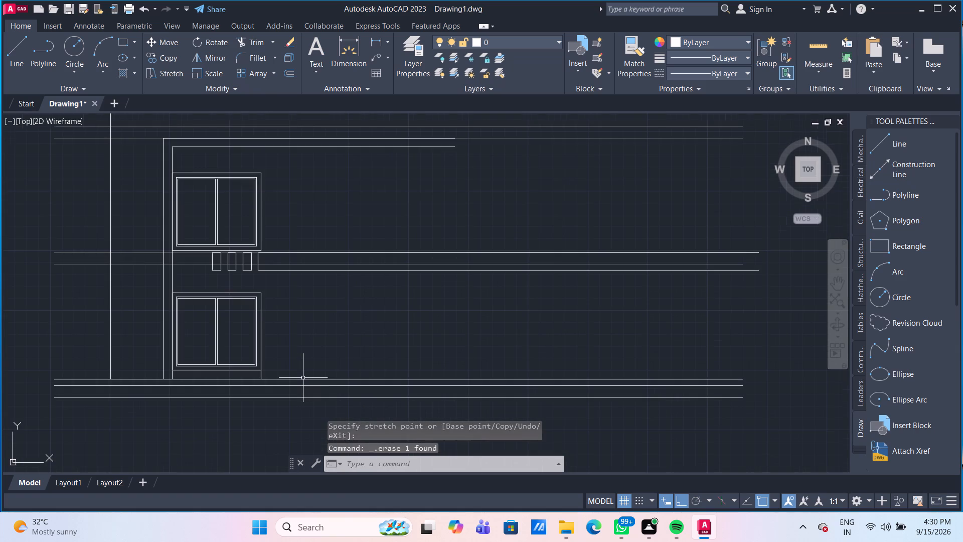
Offset the short vertical line beneath the lower window's outer corner by 1'3" away from the window.
key(ctrl+z)
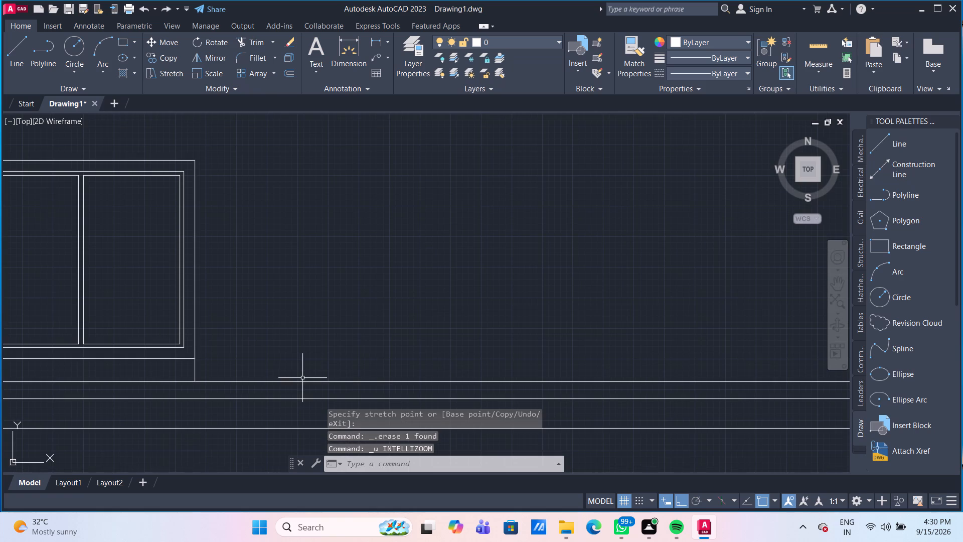
scroll(261, 366, down, 2)
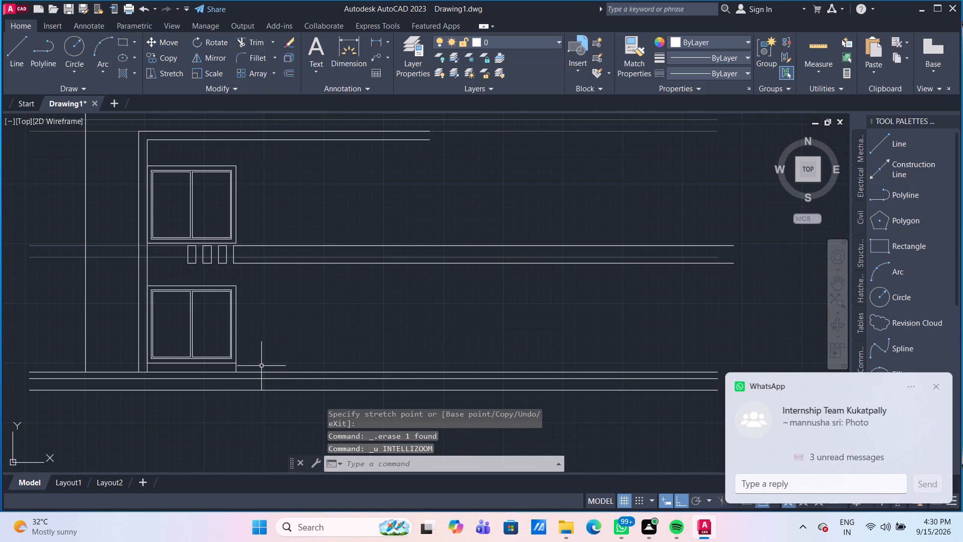
scroll(251, 366, up, 2)
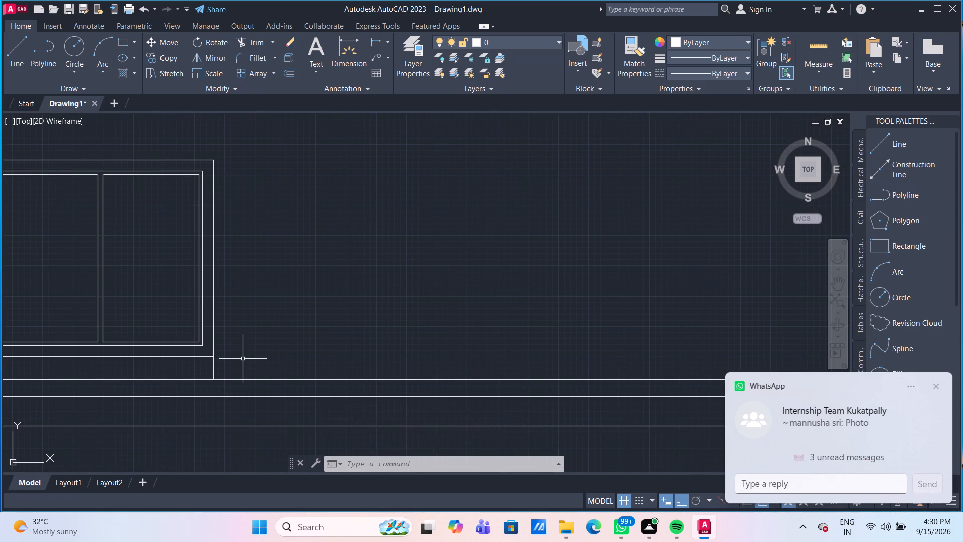
key(o)
key(Return)
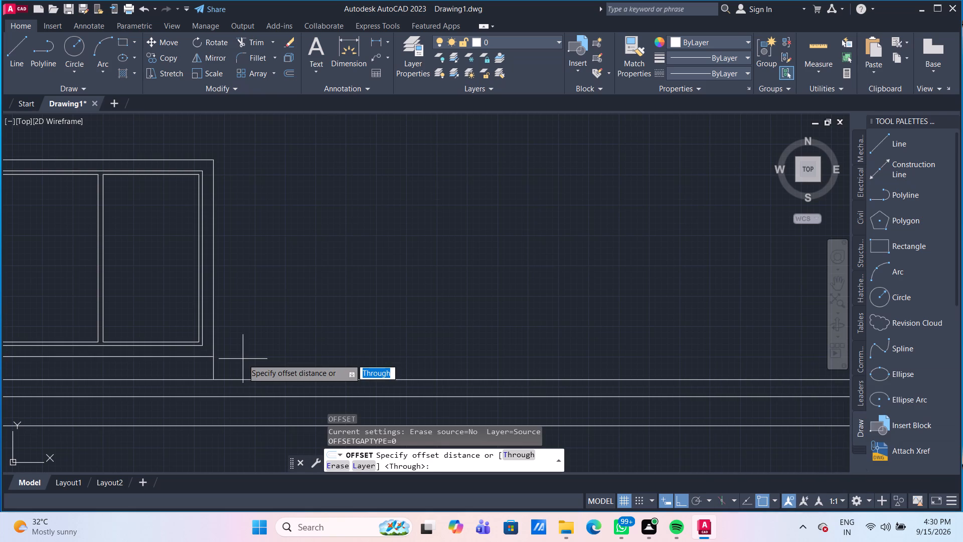
key(Return)
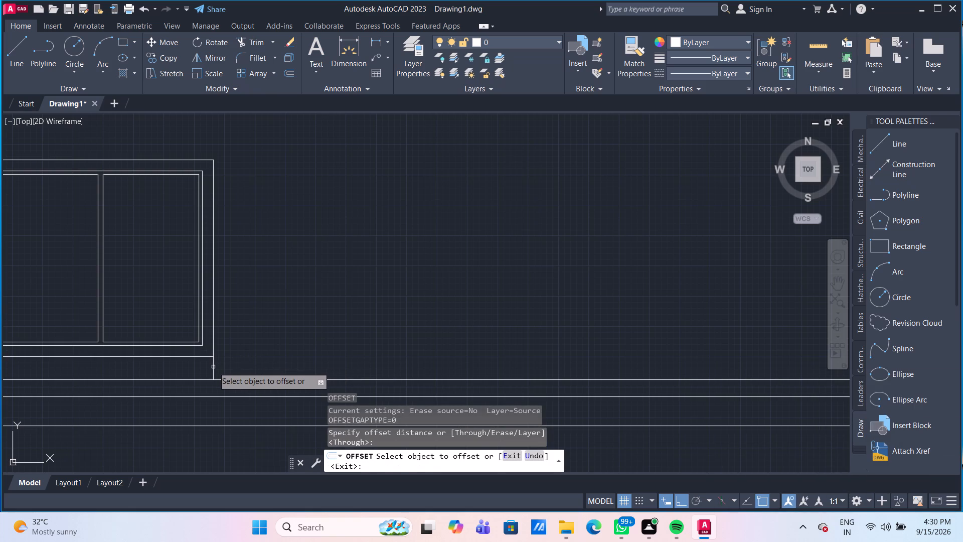
click(213, 367)
text(1'3")
key(Return)
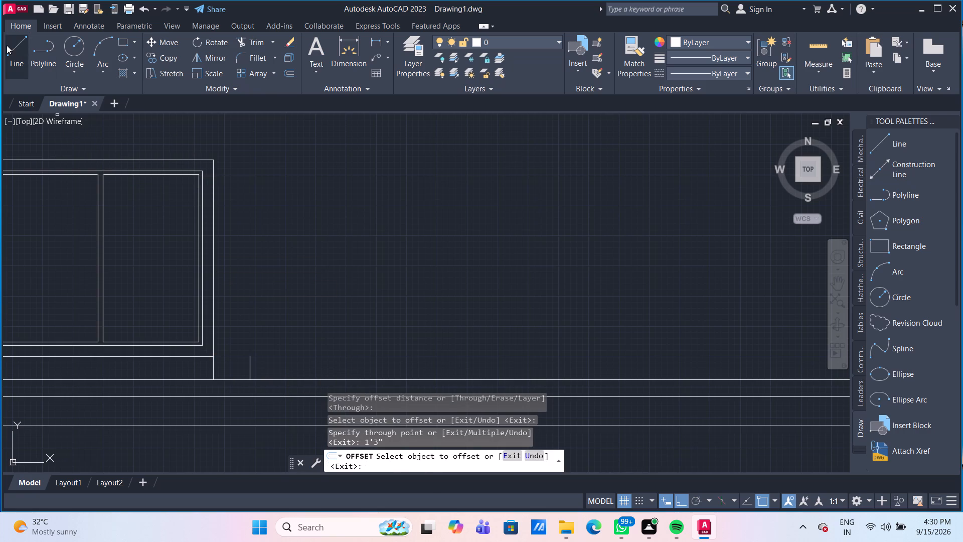
Draw a 25'-9" vertical line from the top of the offset short line up to the topmost horizontal line.
drag(7, 45, 15, 52)
click(250, 354)
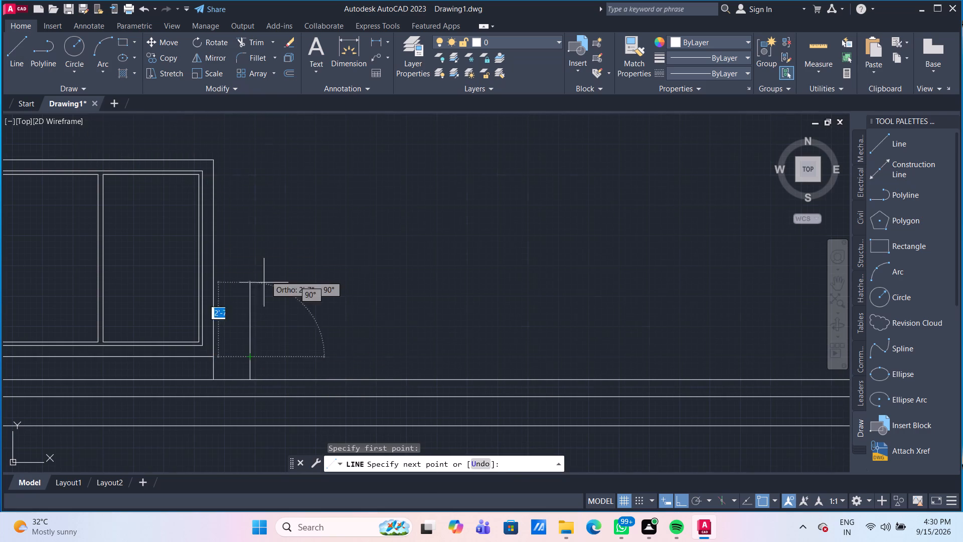
scroll(269, 254, down, 2)
middle_drag(269, 254, 273, 417)
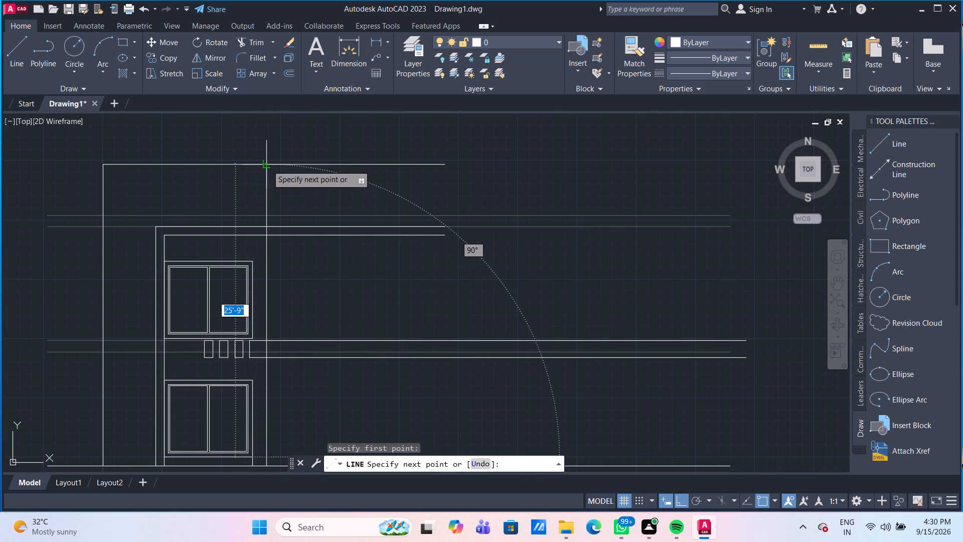
click(267, 165)
scroll(380, 278, down, 1)
key(Escape)
Delete the short offset line between the tall vertical line and the top ground line.
scroll(380, 290, down, 1)
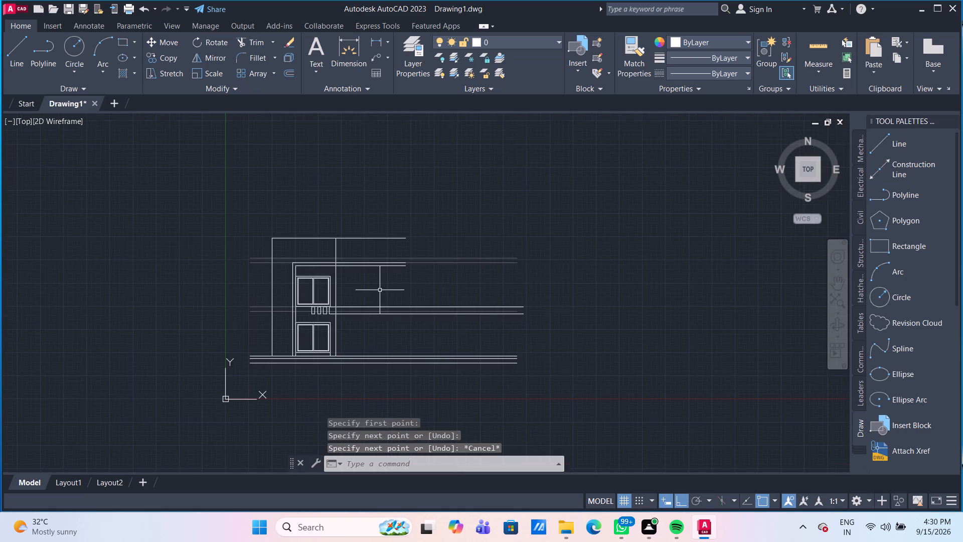
scroll(339, 335, up, 3)
middle_drag(338, 319, 331, 255)
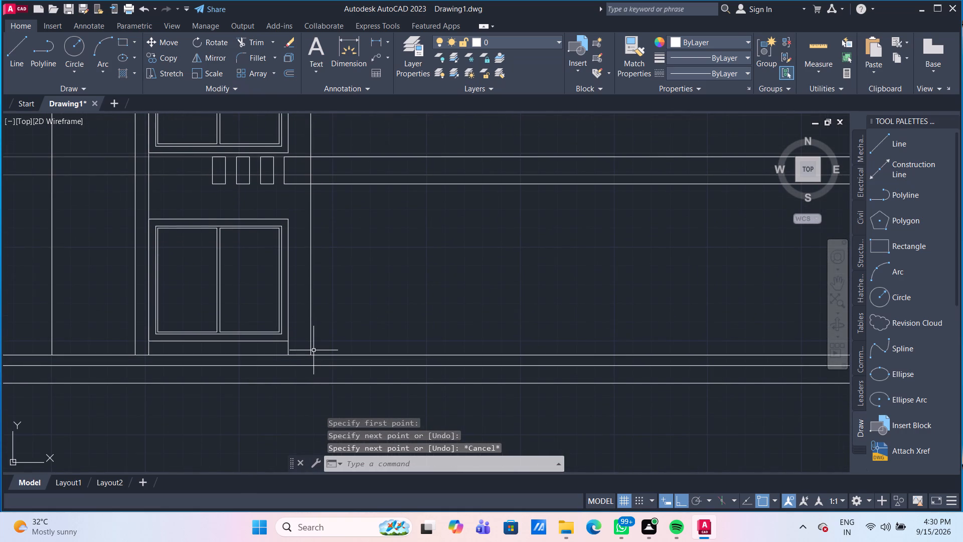
click(310, 345)
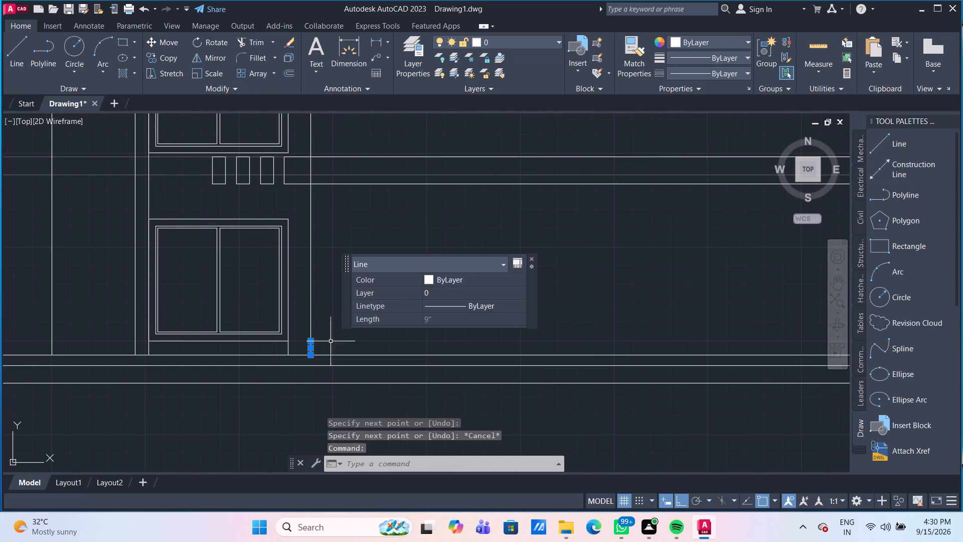
key(Delete)
Stretch the tall vertical line's lower end down to the top ground line.
scroll(338, 333, up, 1)
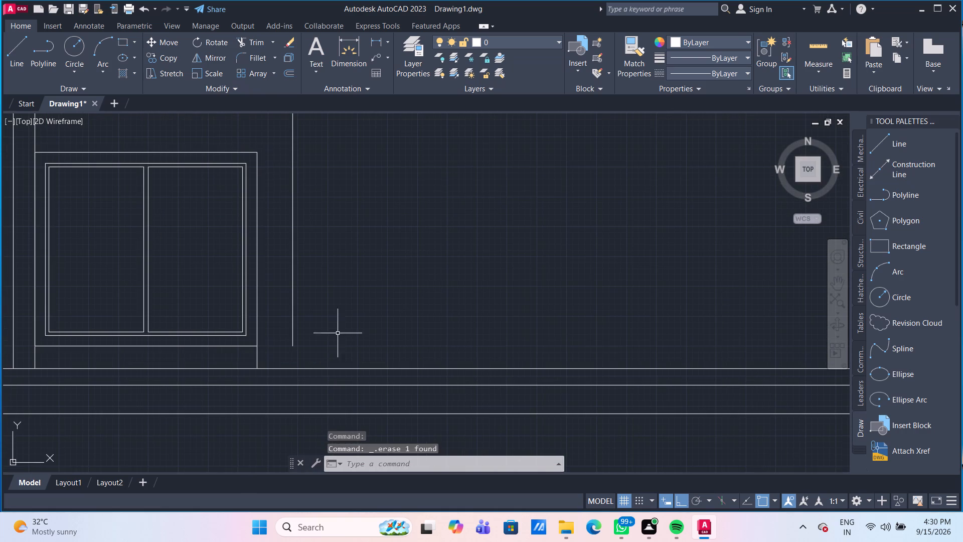
click(292, 335)
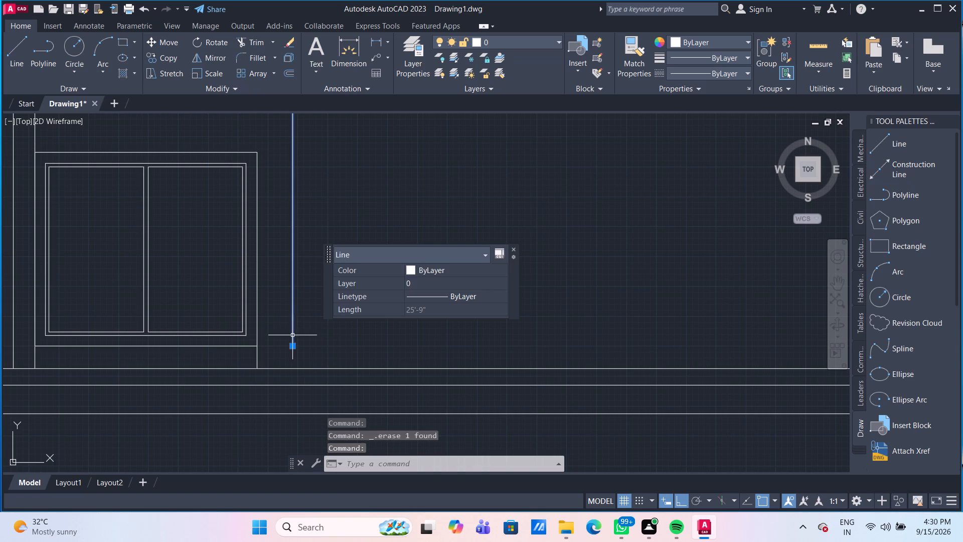
click(292, 346)
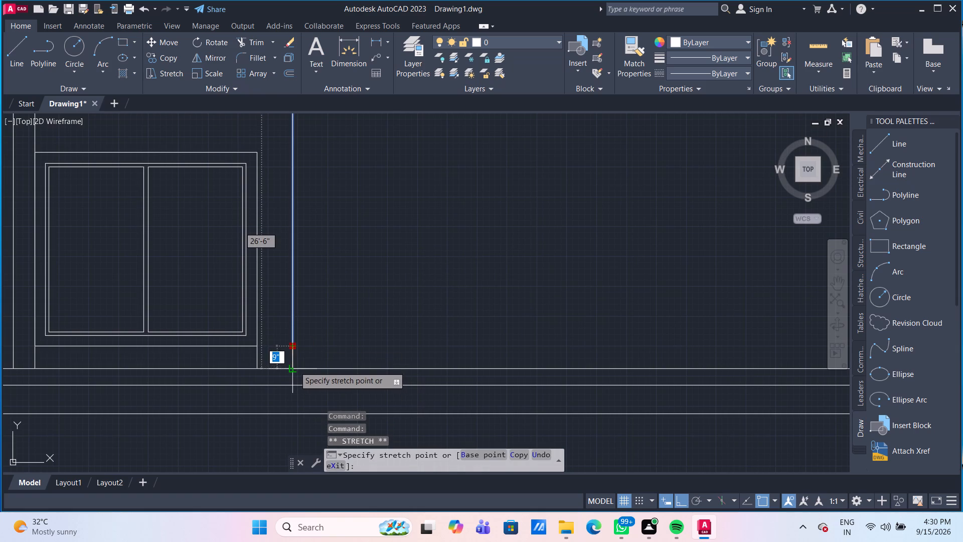
click(294, 366)
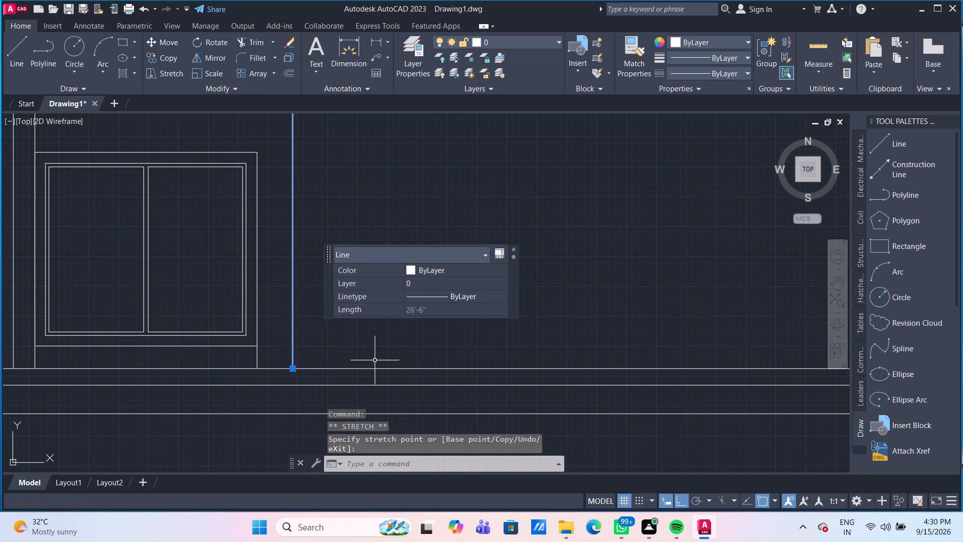
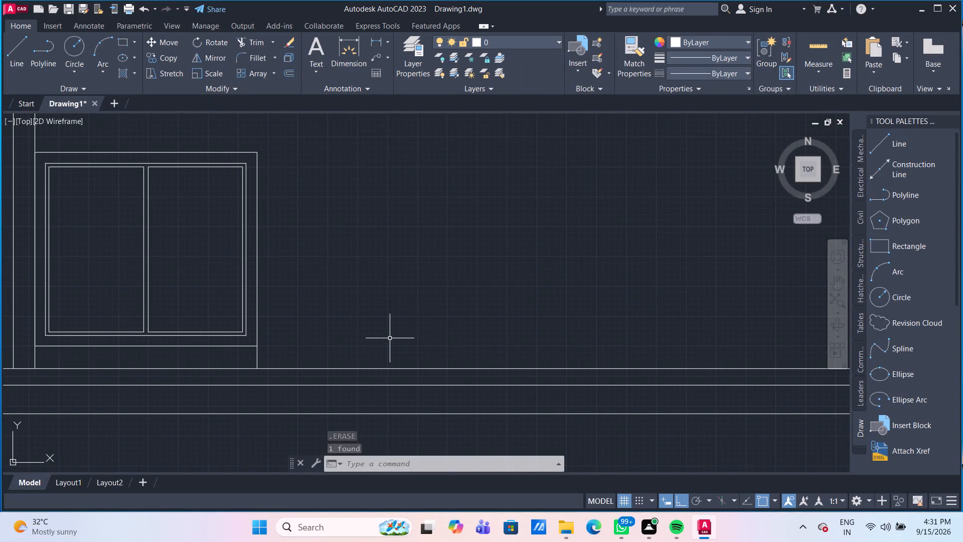
Offset the short vertical line beneath the lower window's outer corner away from the window, once freehand and once by 1'3".
scroll(390, 338, down, 1)
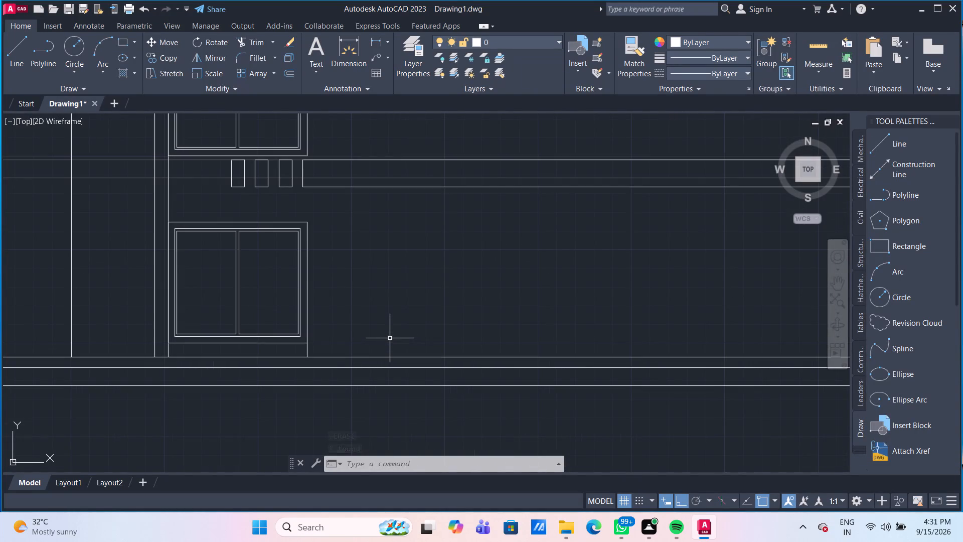
scroll(323, 342, up, 1)
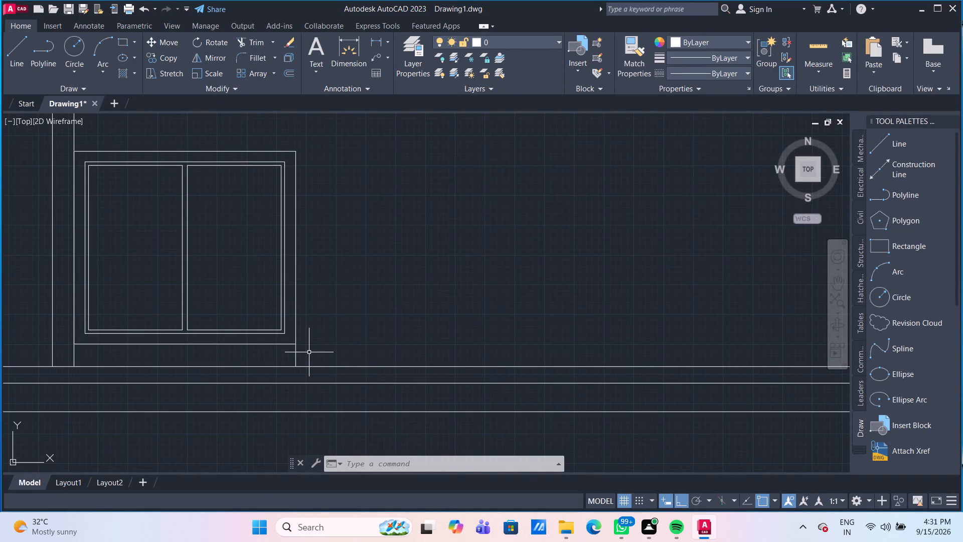
key(o)
key(Return)
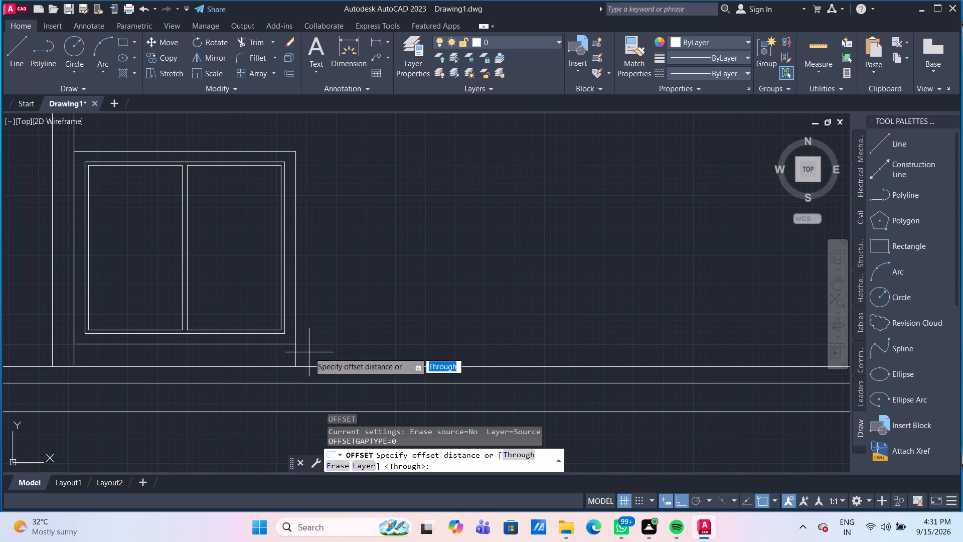
key(Return)
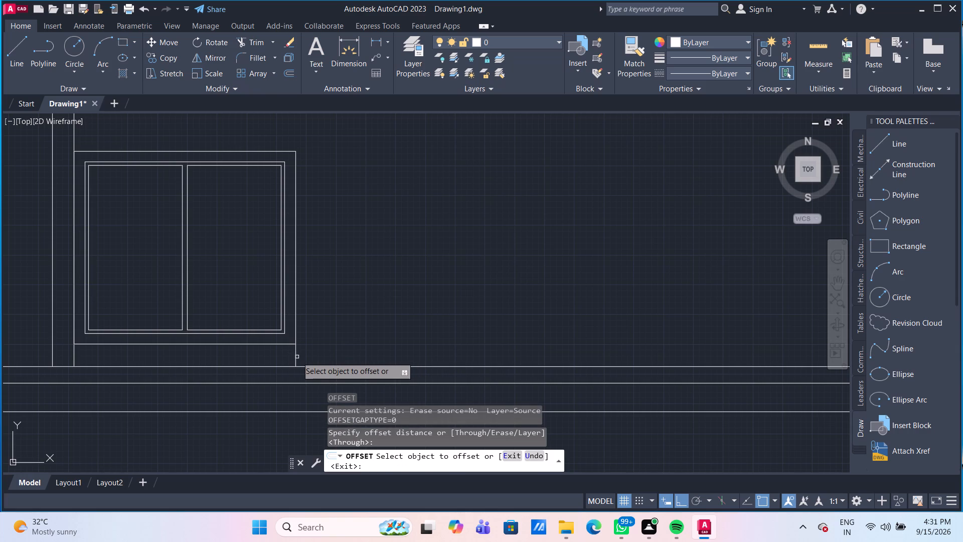
click(295, 356)
click(361, 345)
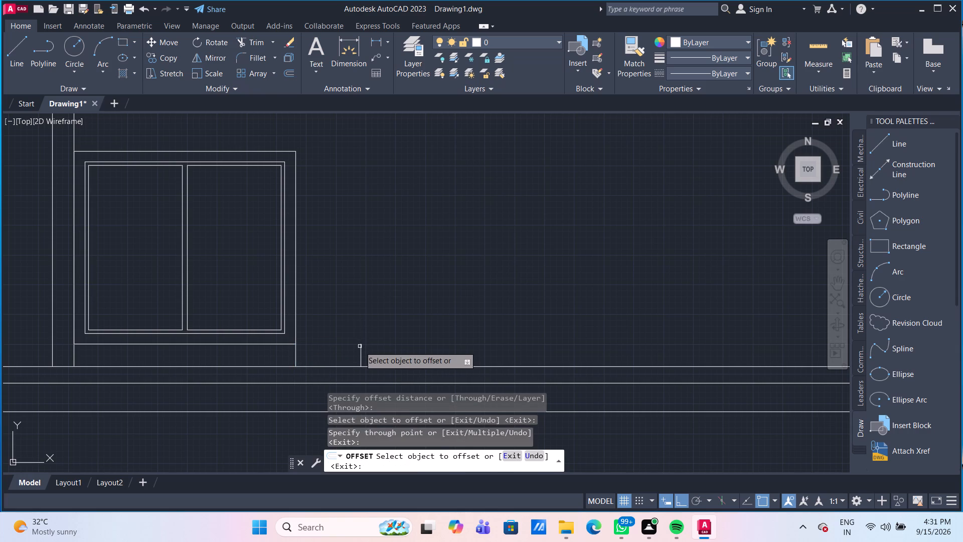
click(295, 357)
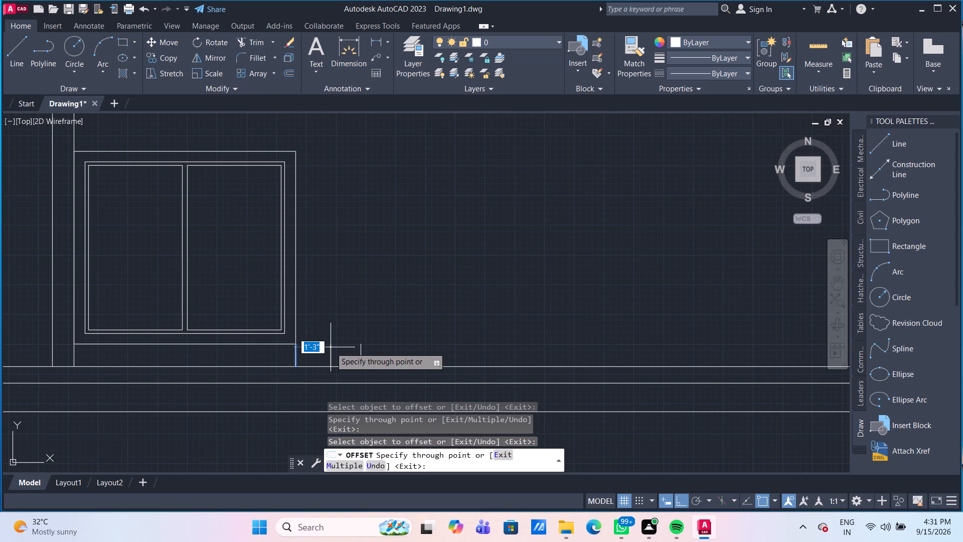
text(1'3")
key(Return)
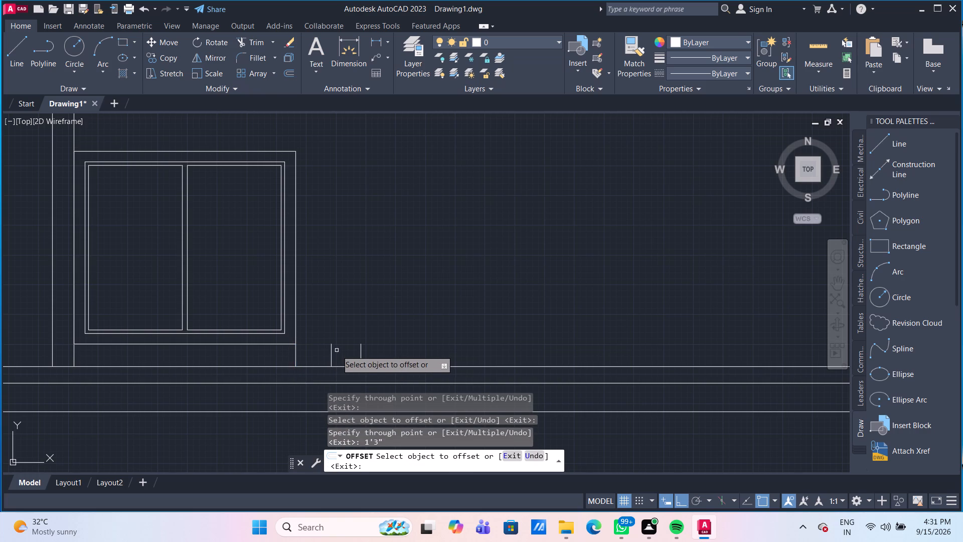
key(Escape)
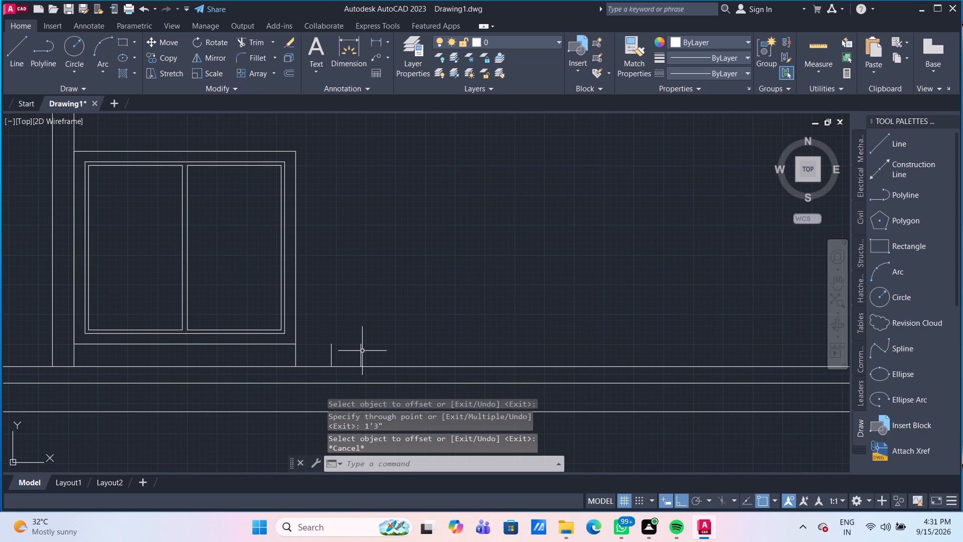
Delete the farther freehand offset copy and the original short line beneath the lower window's corner.
click(362, 351)
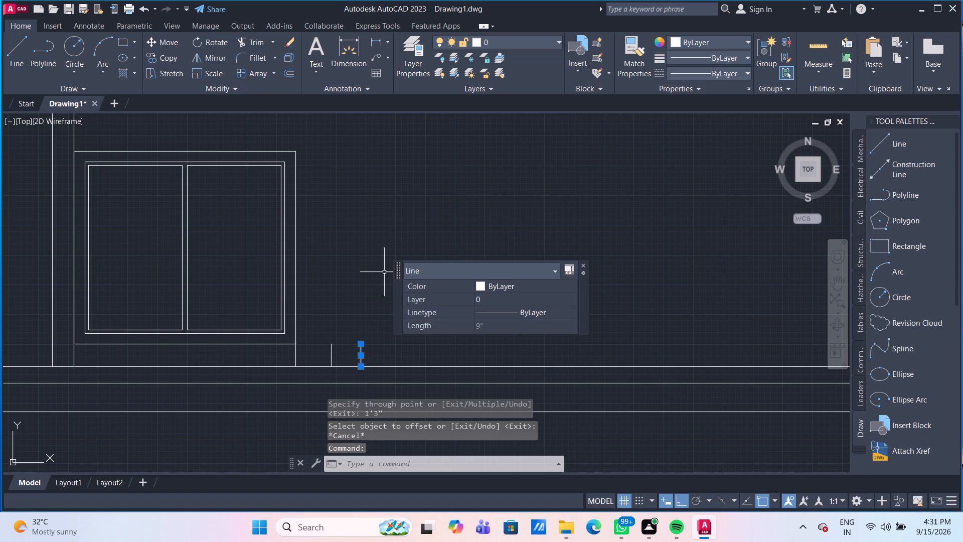
key(Delete)
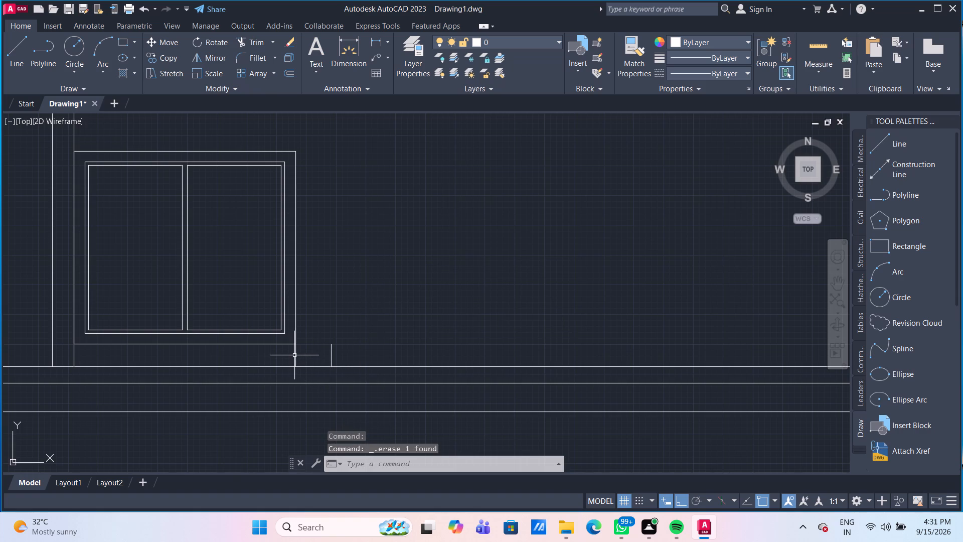
click(294, 355)
key(Delete)
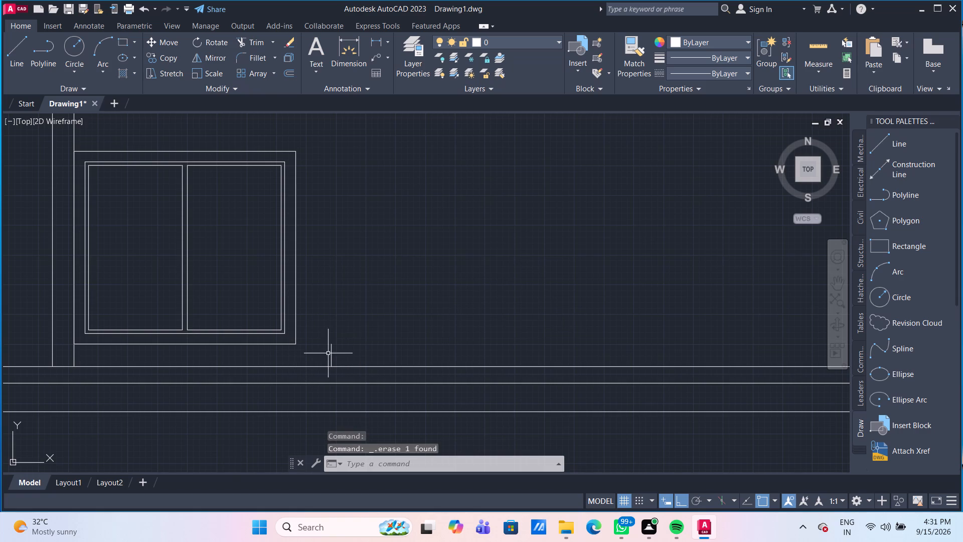
Stretch the remaining short line's upper end up 20'-3" to the upper of the two horizontal lines above the upper window.
click(331, 354)
drag(331, 344, 332, 334)
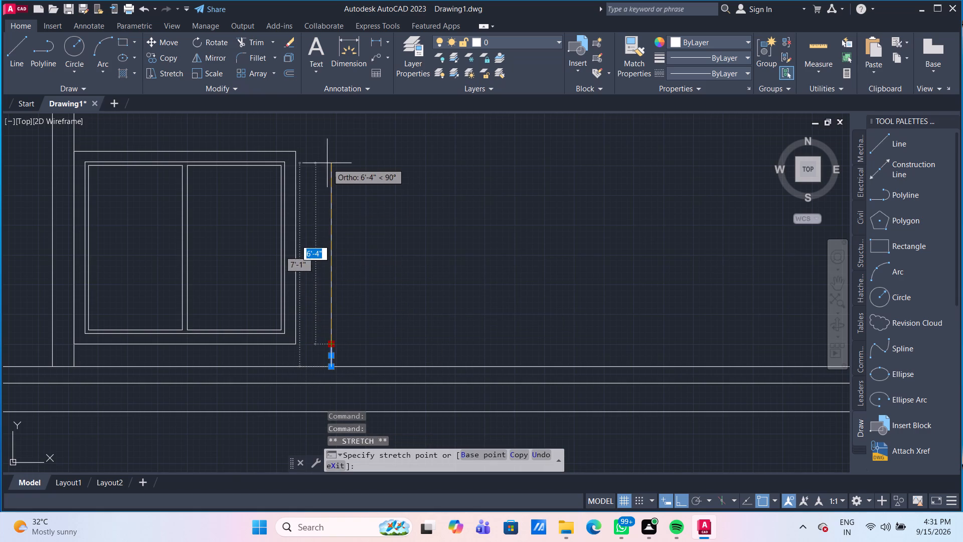
scroll(328, 164, down, 1)
middle_drag(328, 170, 323, 332)
scroll(325, 293, down, 1)
scroll(333, 170, up, 1)
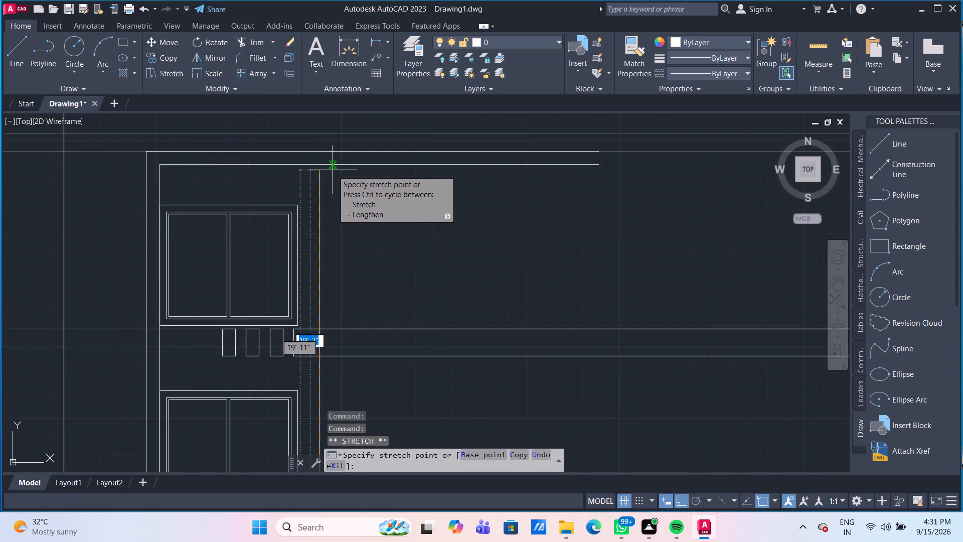
scroll(333, 170, up, 1)
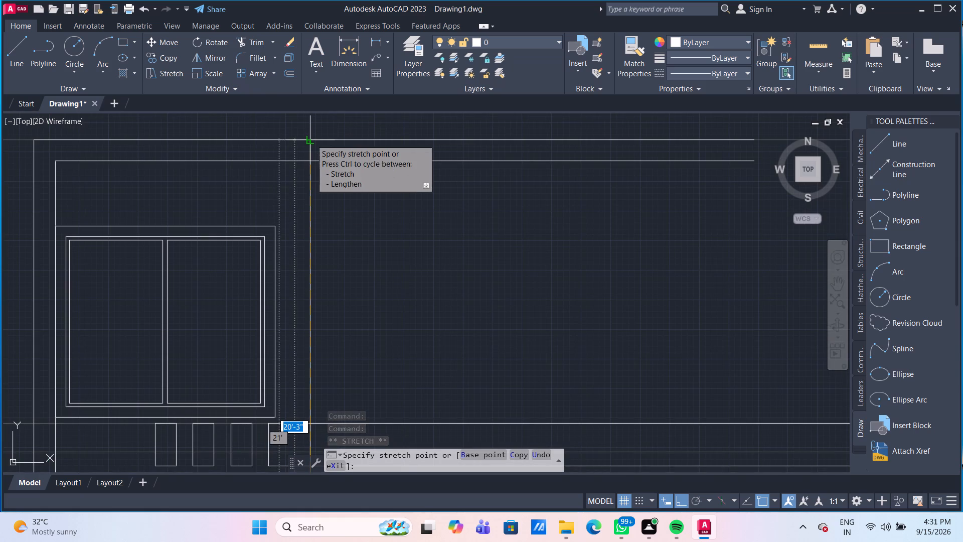
click(311, 140)
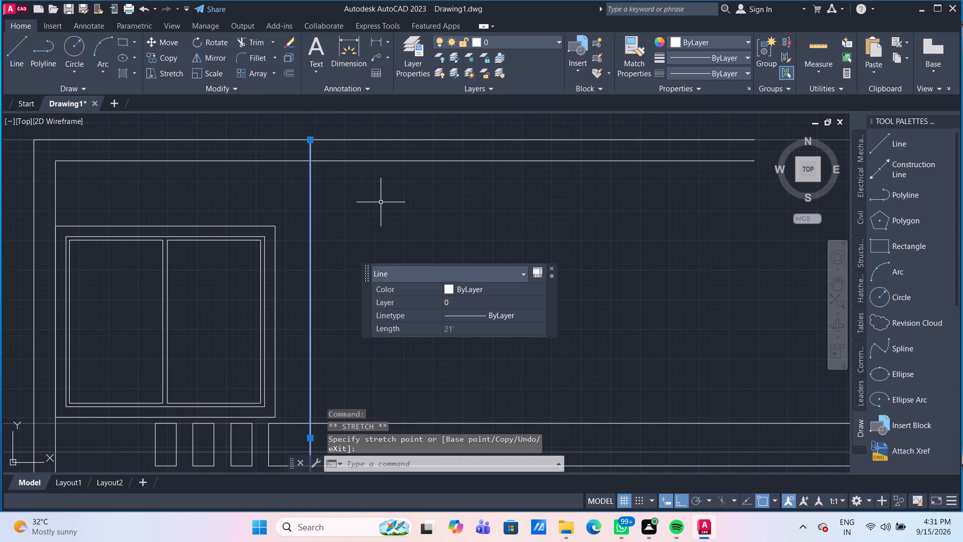
click(381, 202)
click(405, 207)
scroll(415, 211, down, 2)
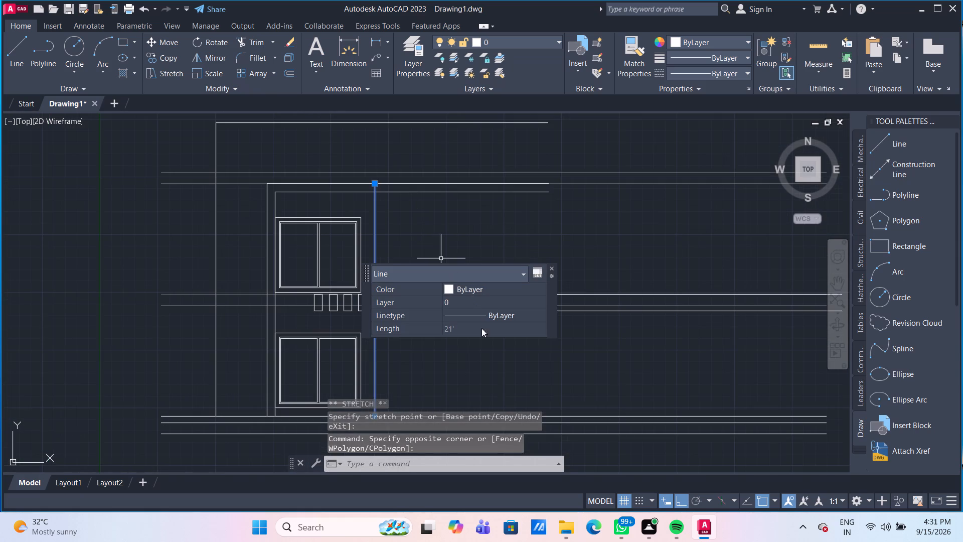
middle_drag(491, 382, 369, 237)
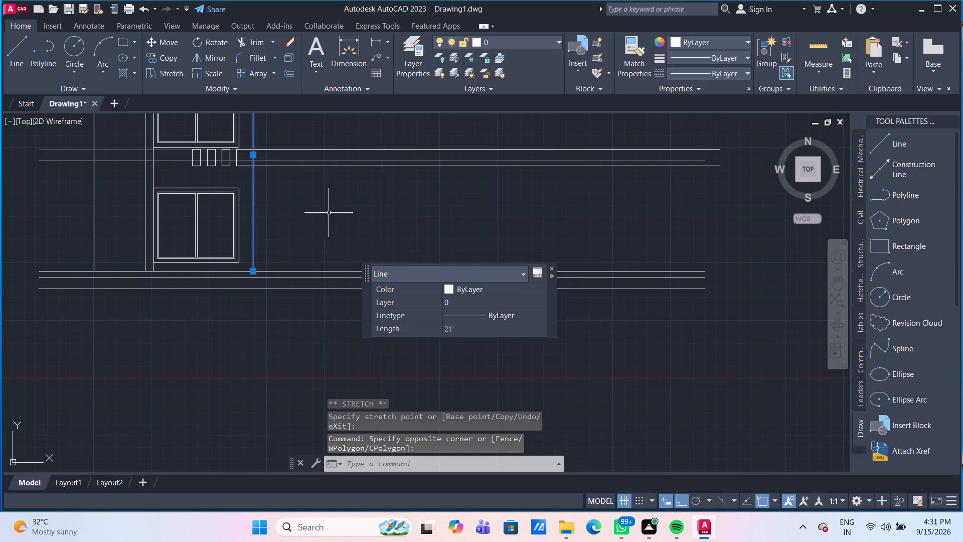
drag(330, 208, 326, 200)
click(302, 145)
key(Escape)
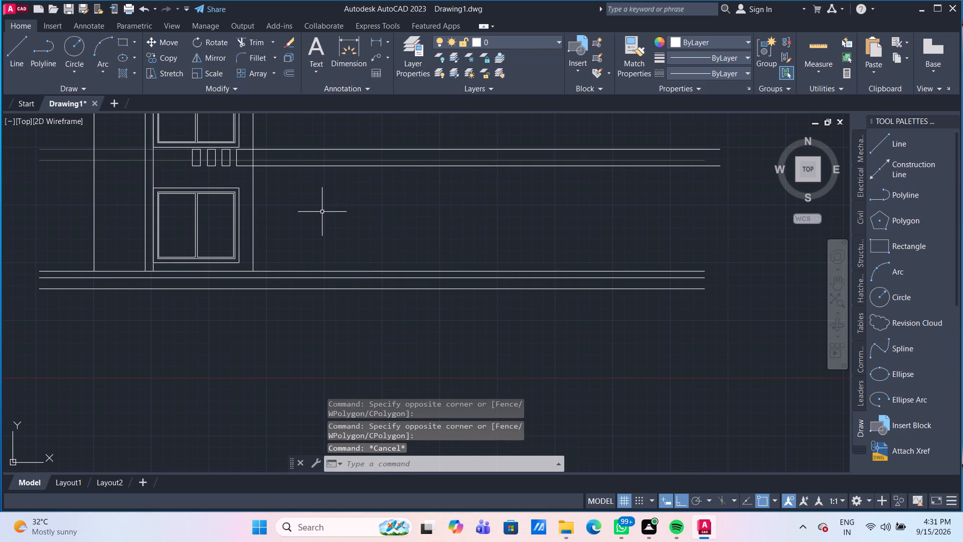
Offset the tall vertical line beside the windows by 3' away from the windows.
scroll(319, 218, down, 1)
middle_drag(321, 228, 337, 297)
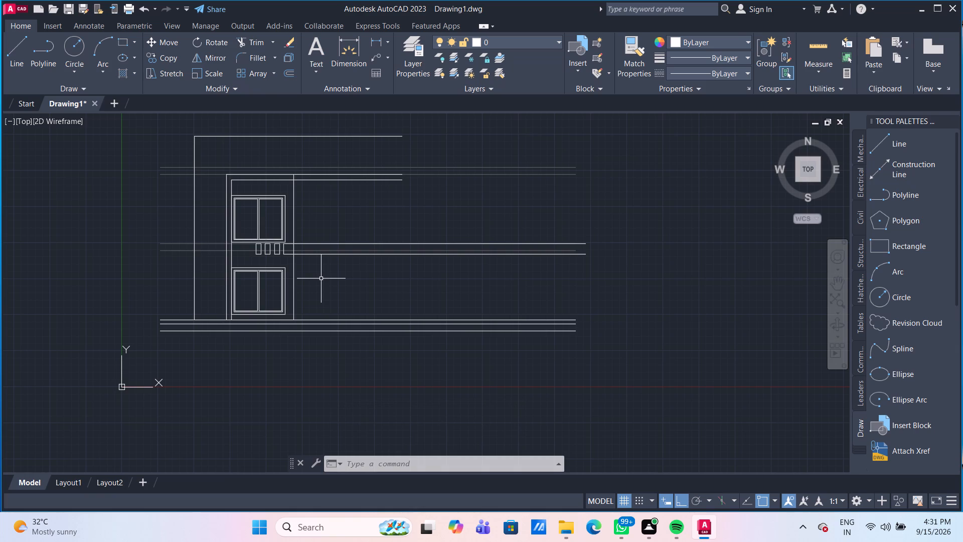
scroll(316, 276, up, 2)
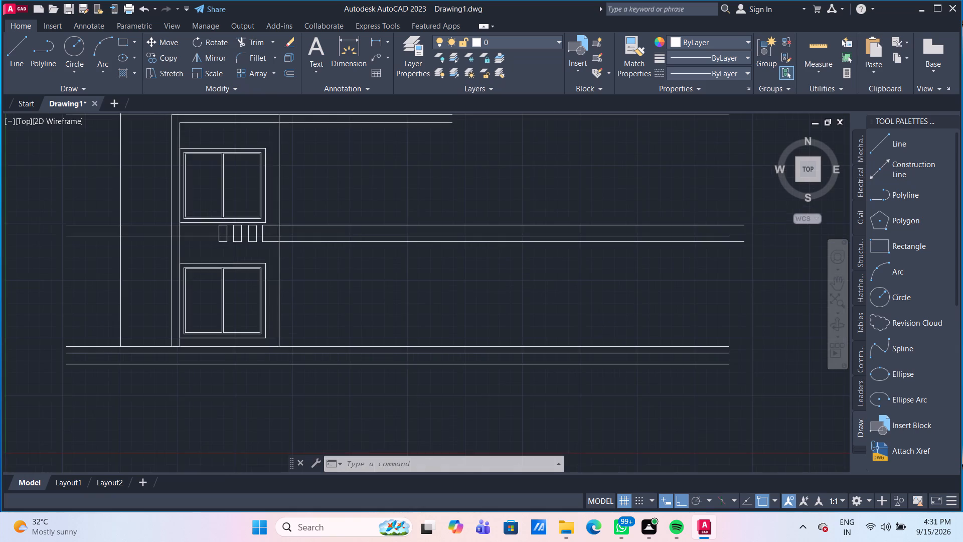
middle_drag(332, 276, 384, 367)
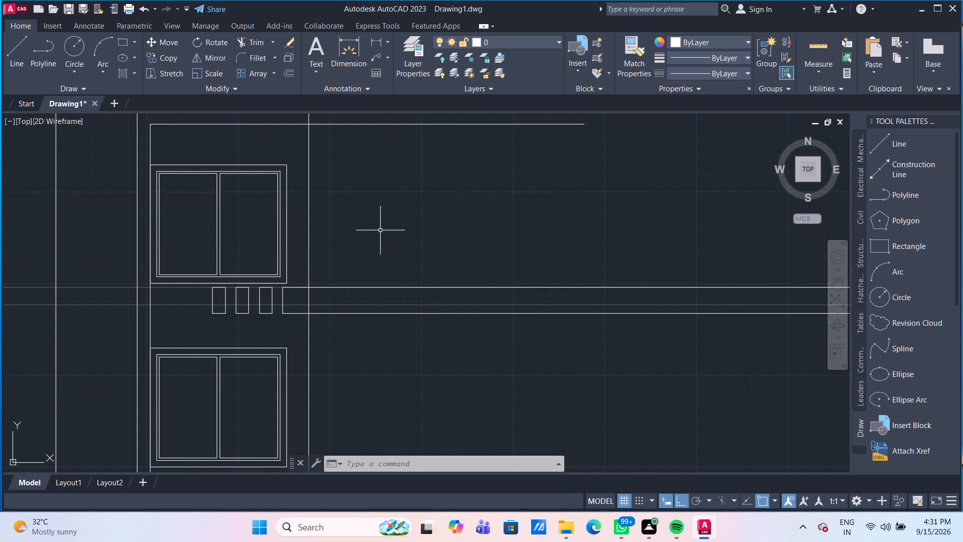
scroll(378, 242, down, 1)
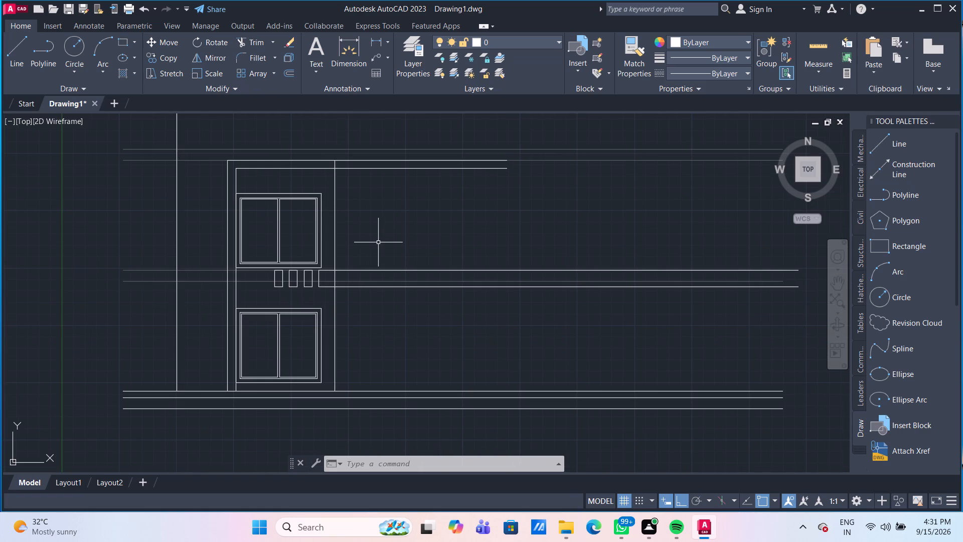
key(o)
key(Return)
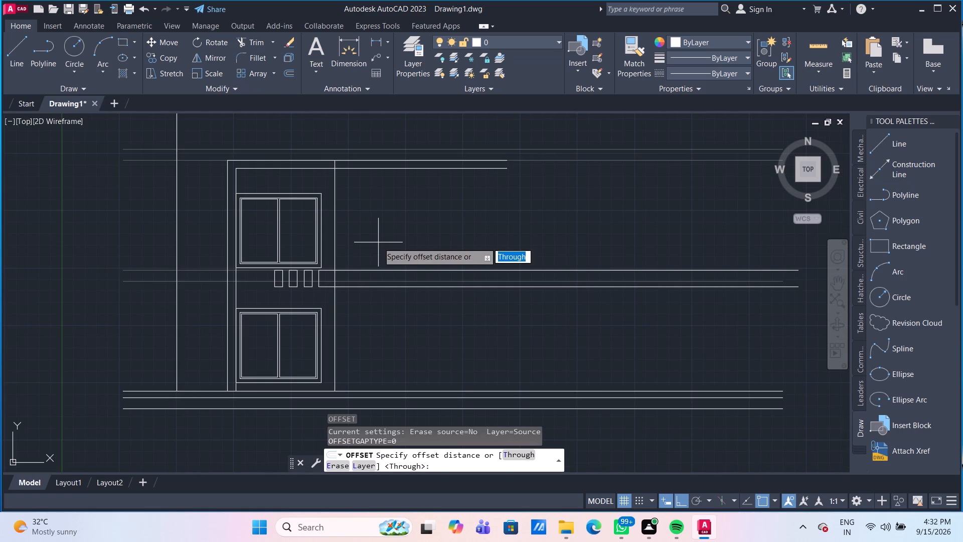
key(Return)
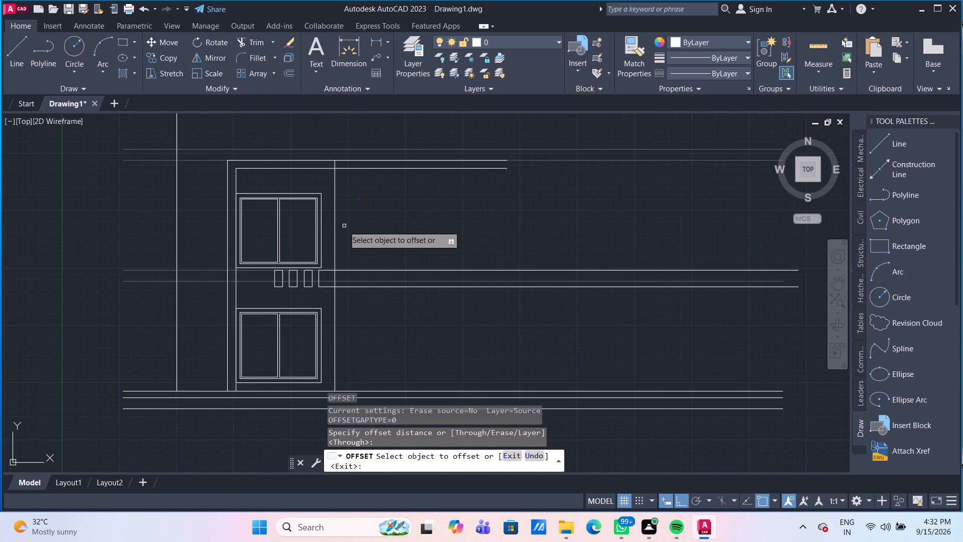
click(335, 229)
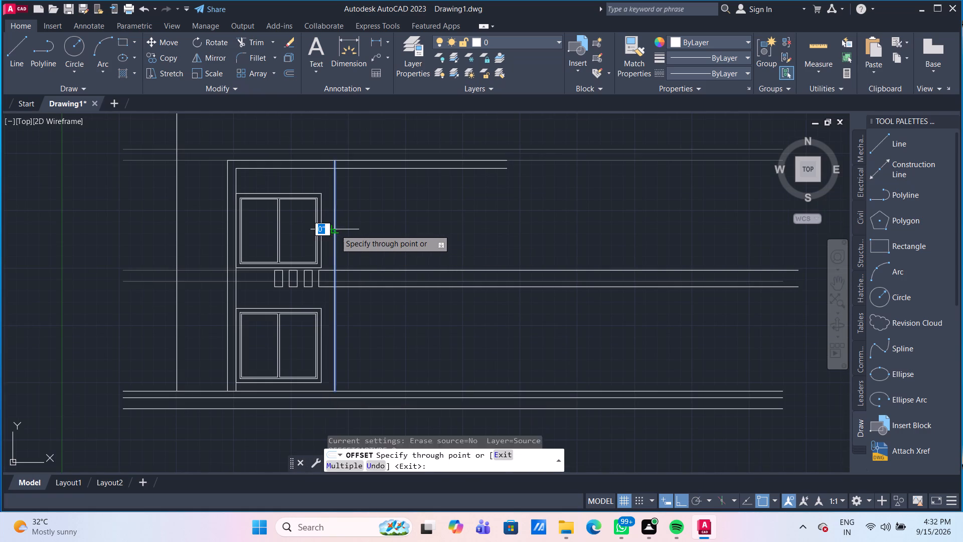
text(3')
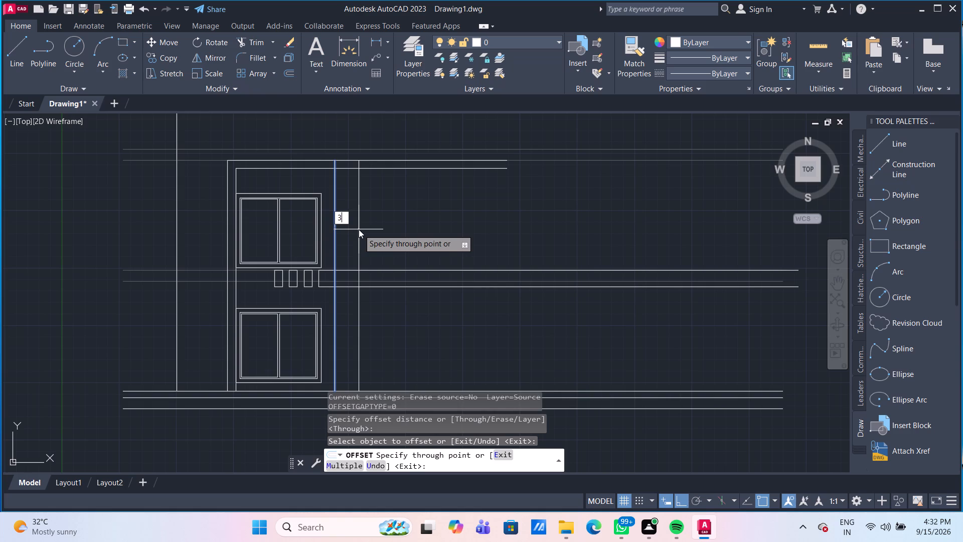
key(Return)
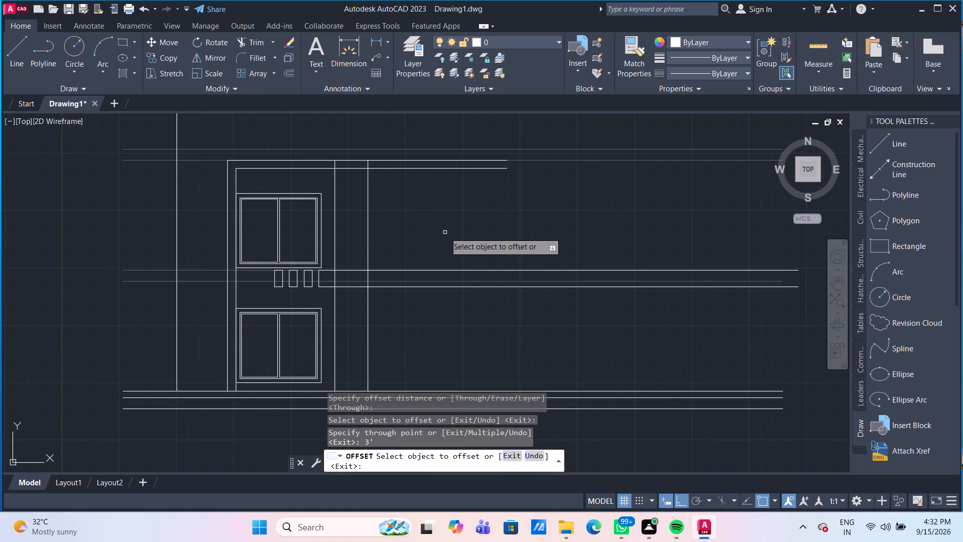
middle_drag(442, 224, 438, 297)
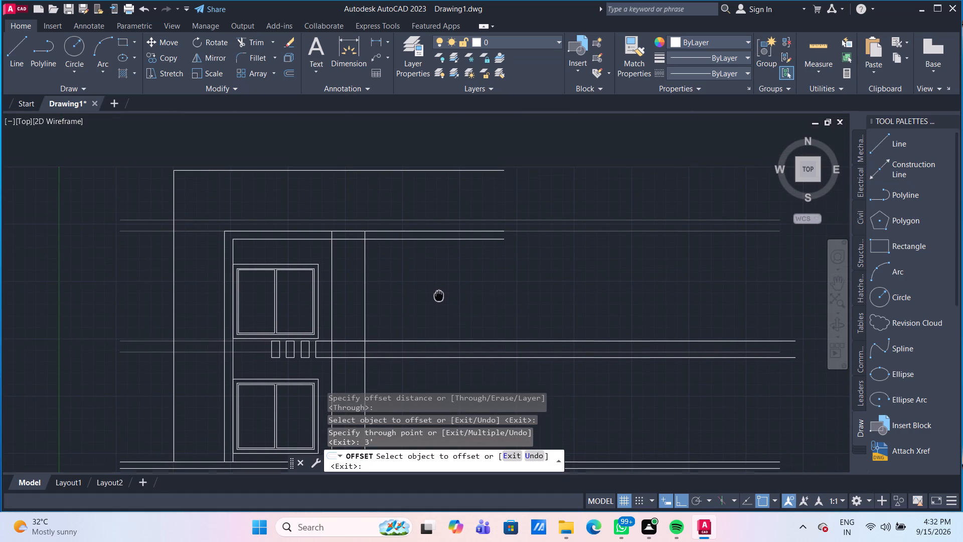
middle_drag(438, 297, 438, 301)
key(Escape)
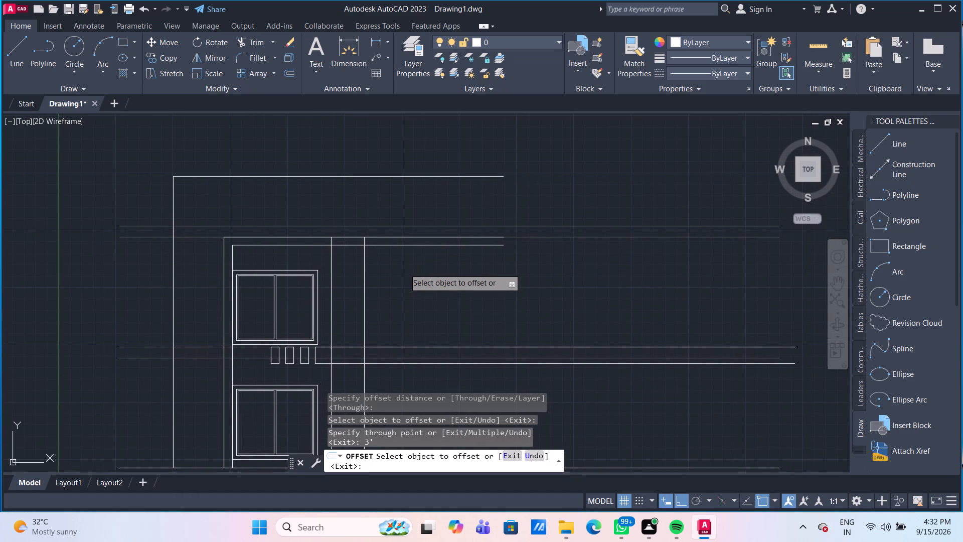
Extend both tall vertical lines beside the windows up to the topmost horizontal line.
text(EX)
key(Return)
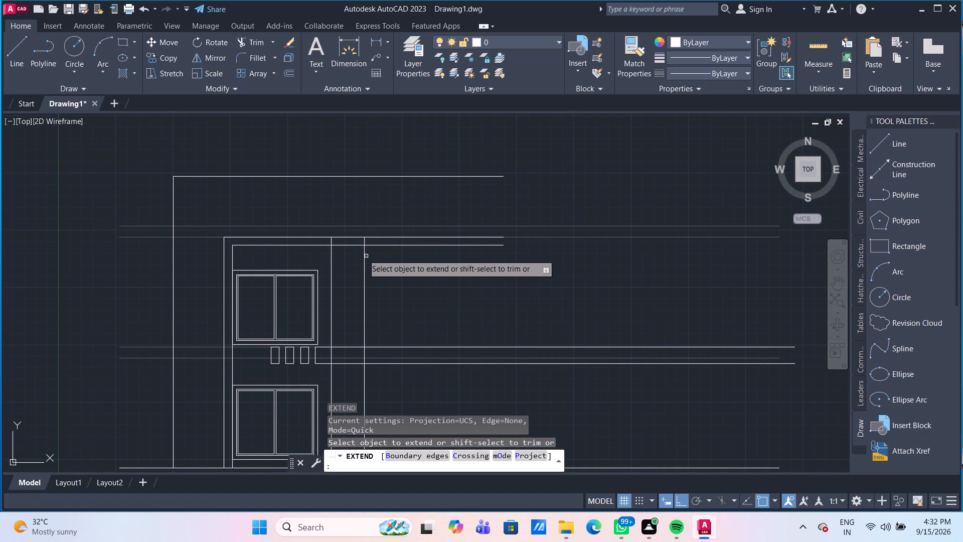
click(364, 242)
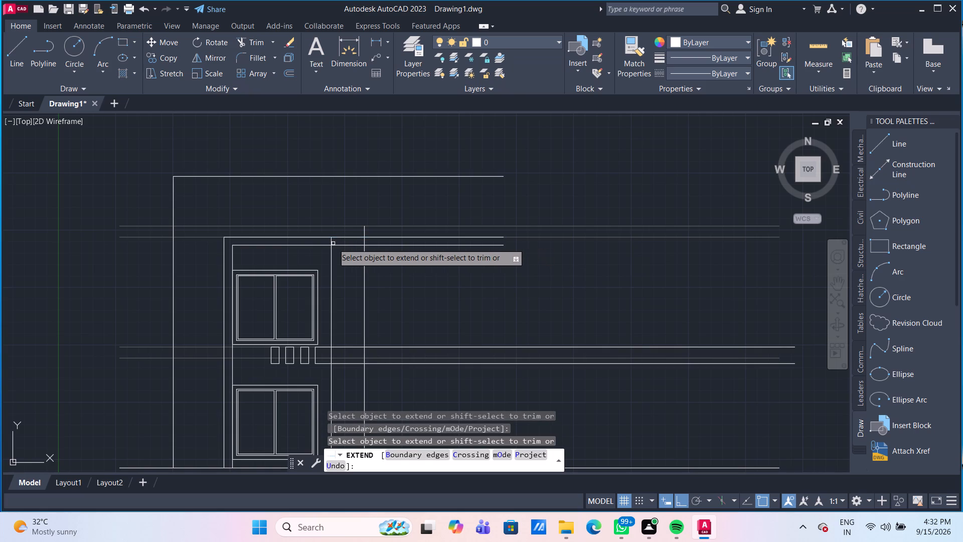
click(332, 243)
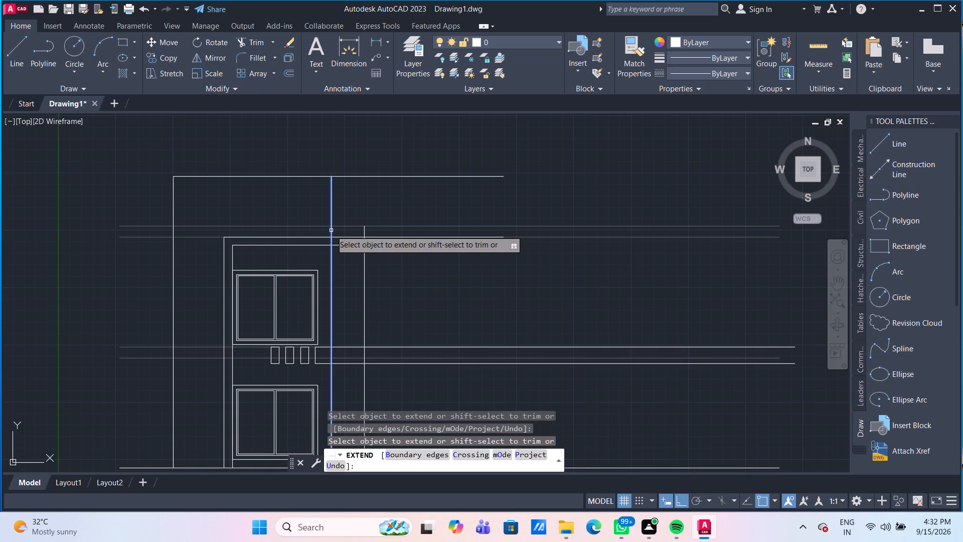
click(331, 230)
click(363, 232)
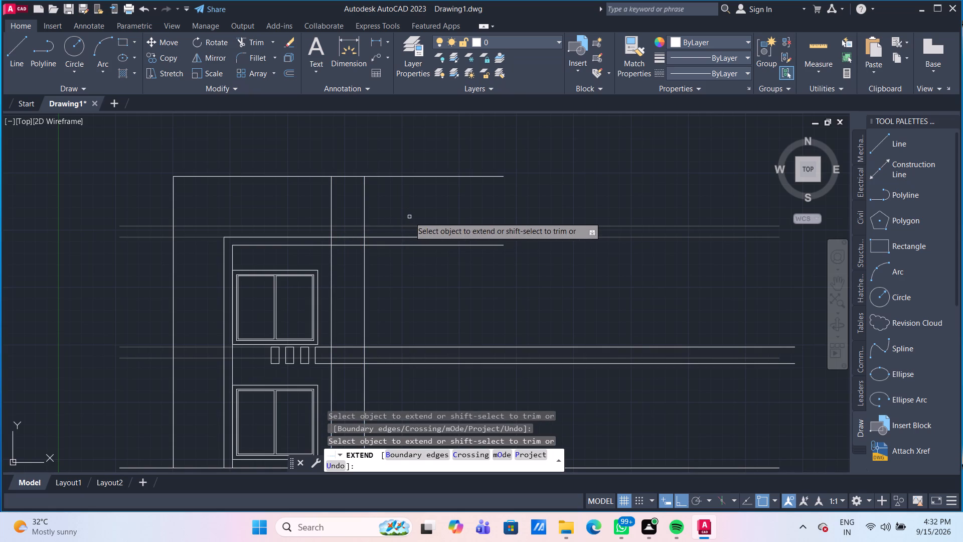
key(Escape)
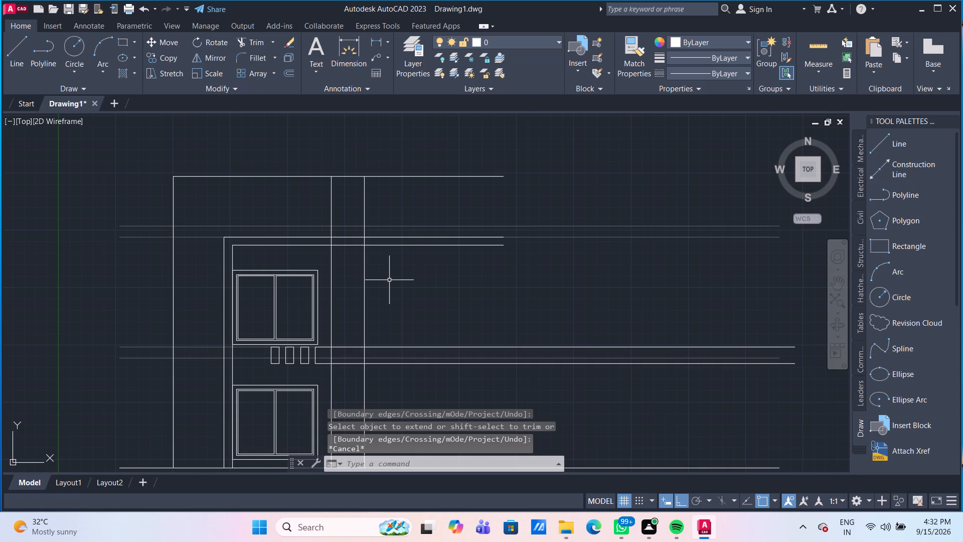
Trim both tall vertical lines beside the windows where they cross between the two horizontal lines above the upper window.
text(TR)
key(Return)
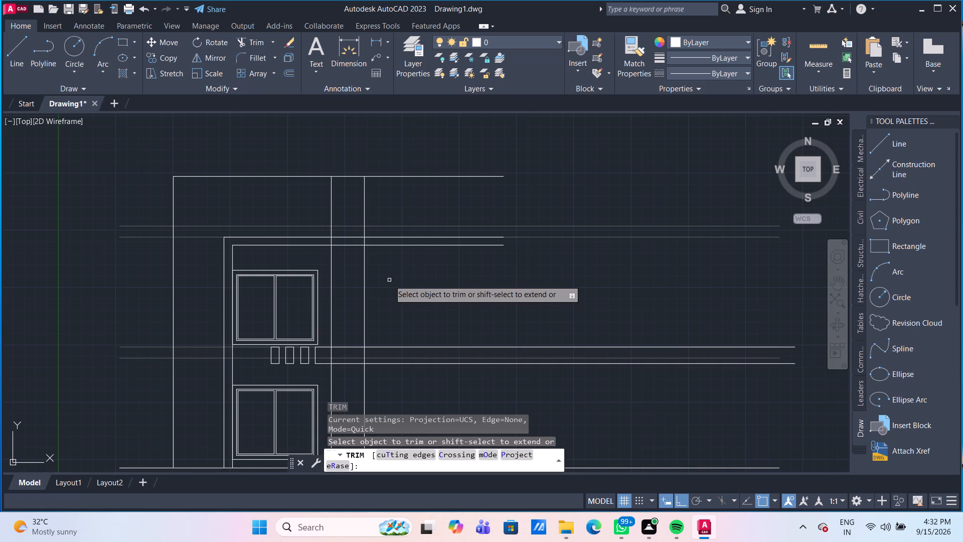
scroll(369, 267, up, 2)
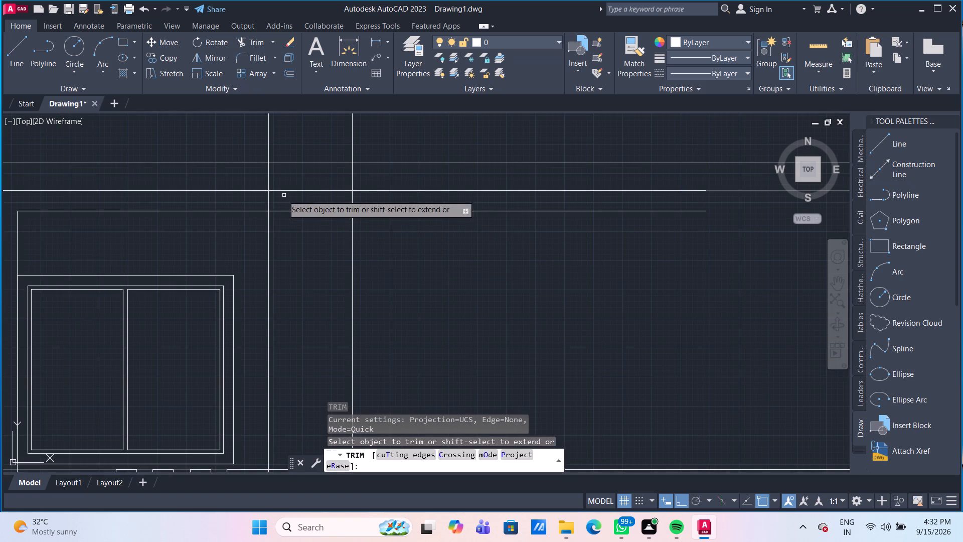
click(252, 202)
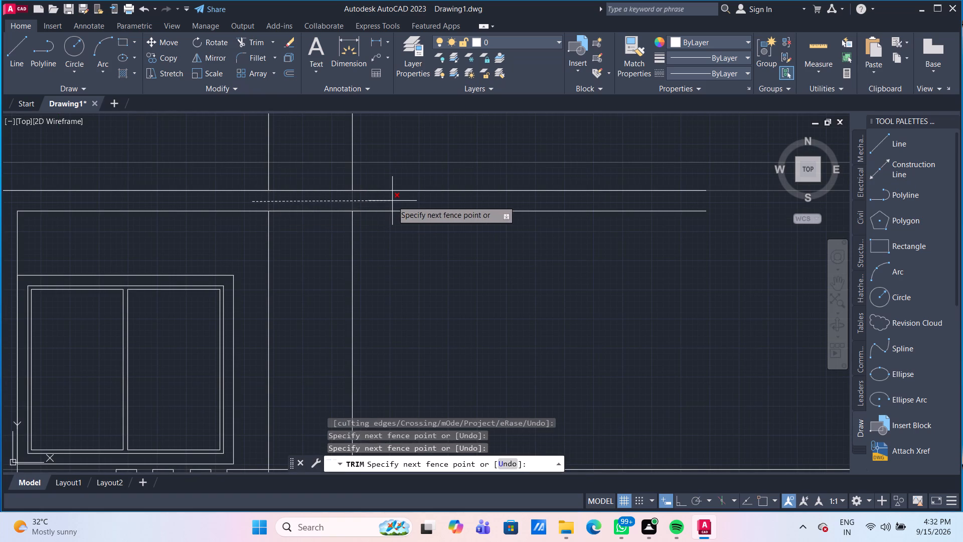
click(392, 201)
Trim both tall vertical lines where they cross the horizontal band beside the small rectangles, clearing the band's full height.
scroll(397, 262, down, 2)
scroll(409, 350, down, 1)
scroll(377, 357, up, 2)
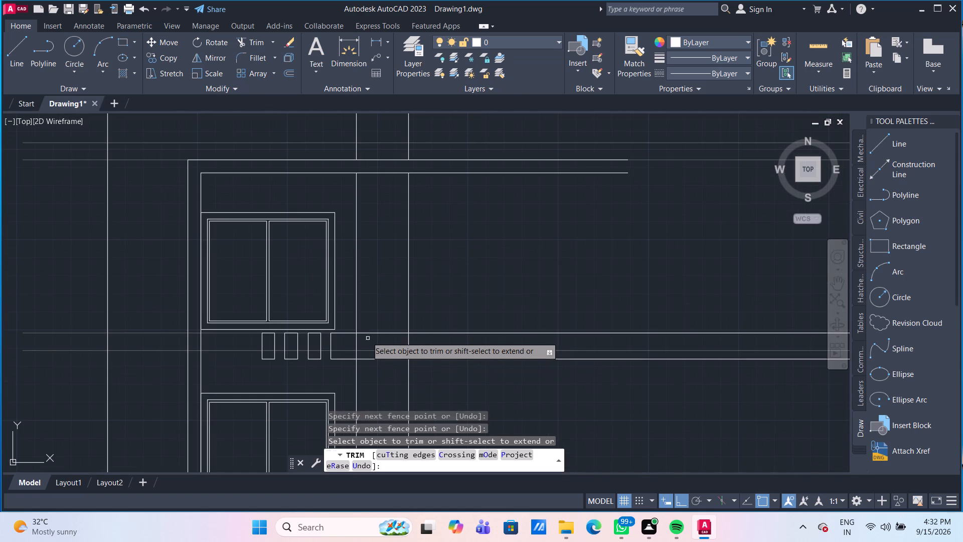
click(349, 344)
click(446, 344)
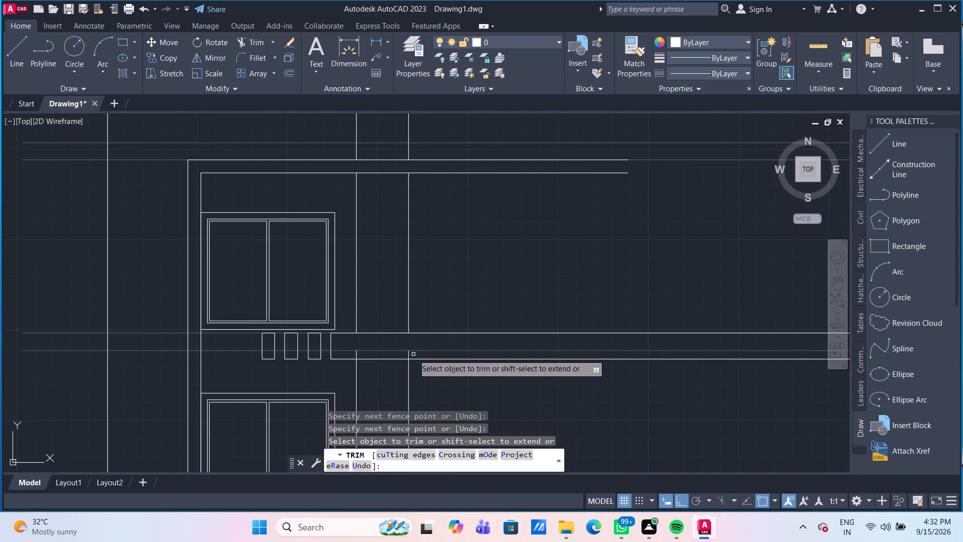
scroll(364, 358, up, 2)
click(331, 352)
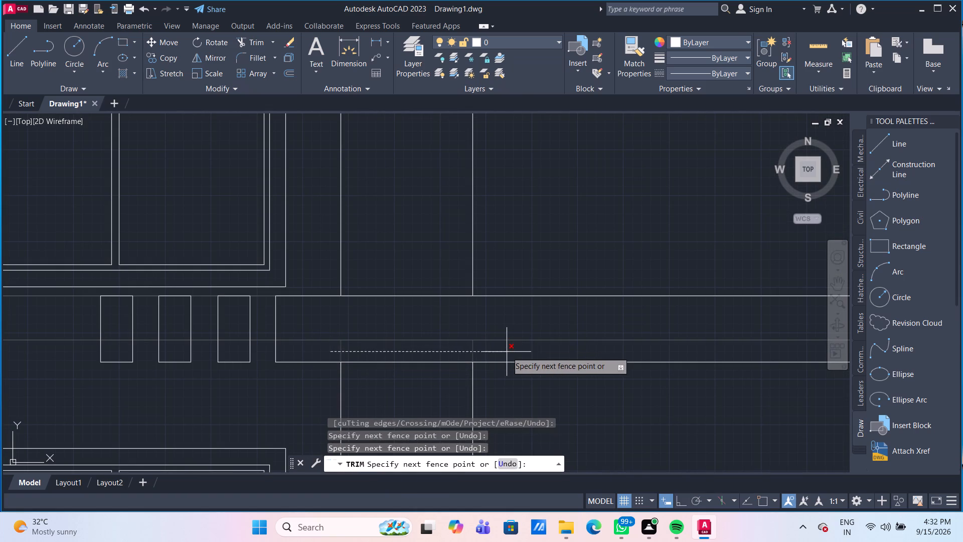
click(507, 352)
scroll(507, 352, down, 3)
middle_drag(549, 388, 514, 325)
scroll(514, 325, down, 1)
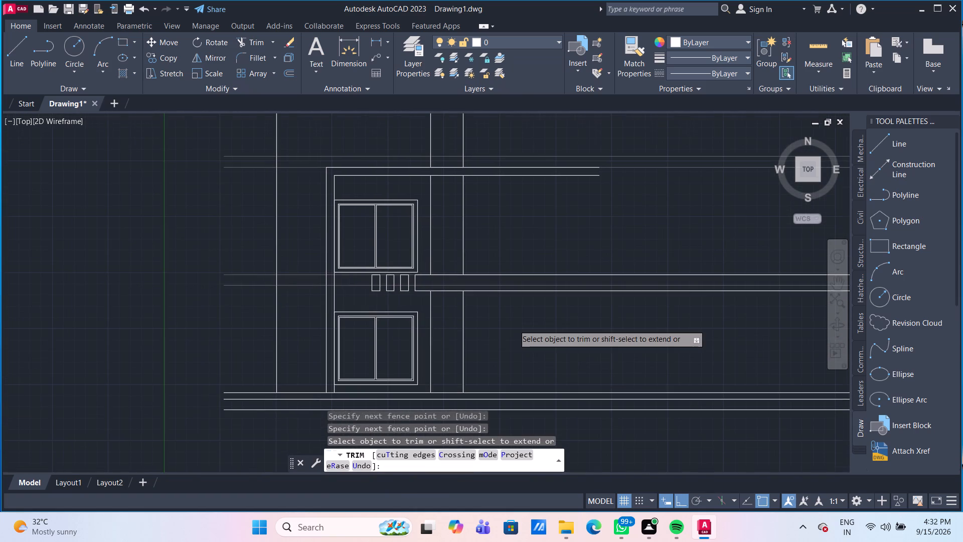
middle_drag(513, 324, 481, 304)
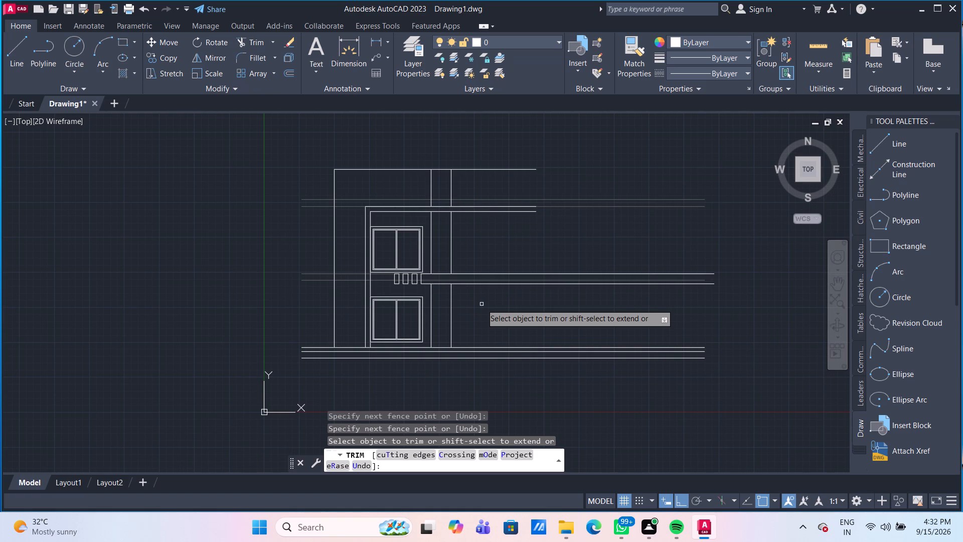
key(Escape)
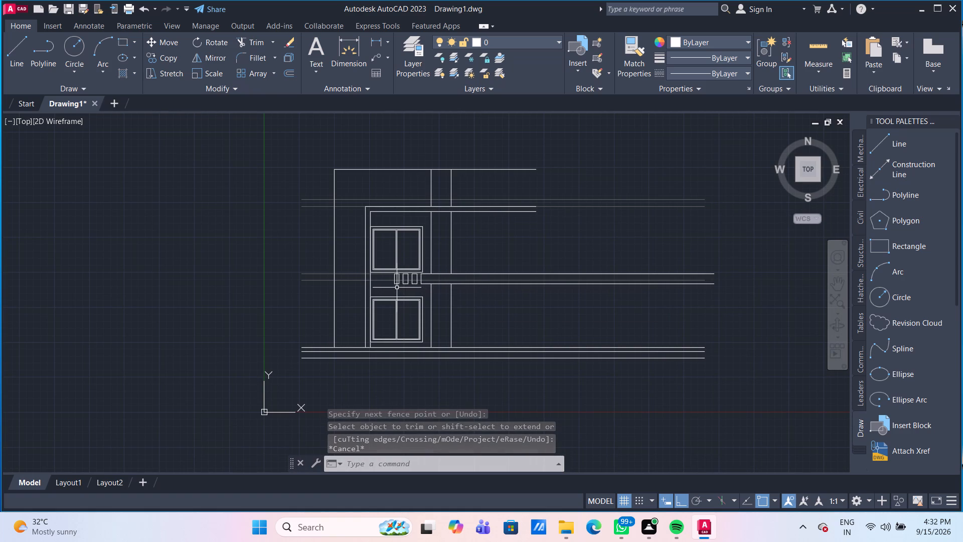
Draw a 9" thick slab outline from the lower window frame's upper-left corner, projecting 1'6" past the farther tall vertical line.
scroll(397, 288, up, 3)
middle_drag(389, 289, 388, 308)
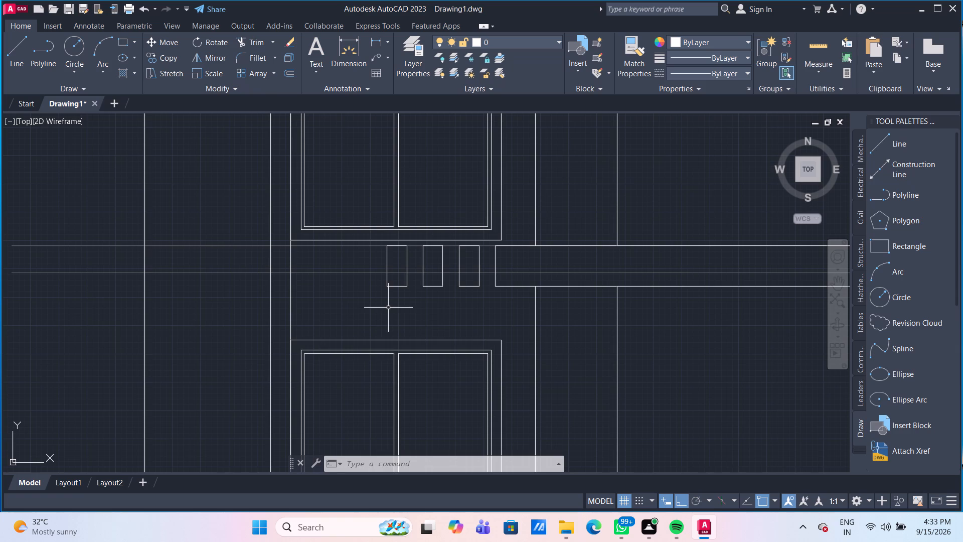
click(22, 68)
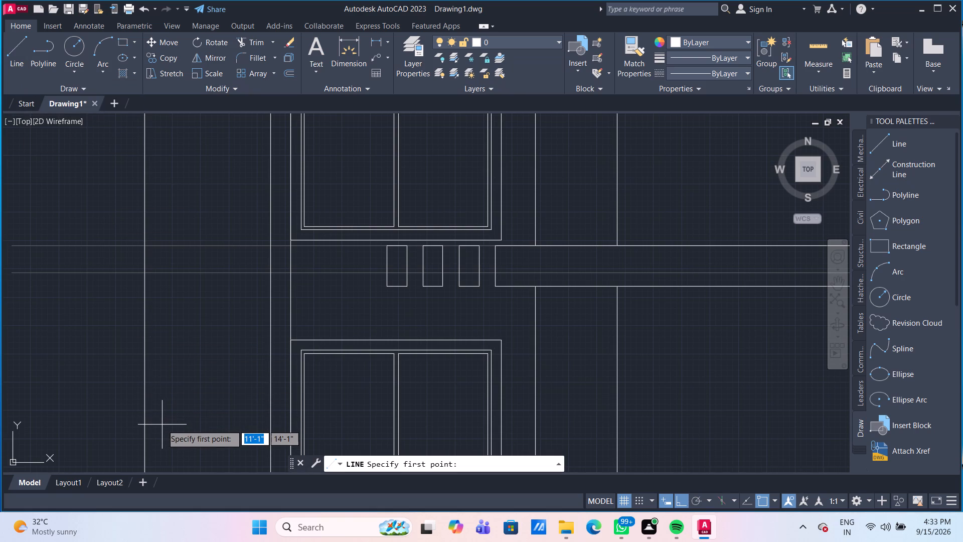
click(291, 340)
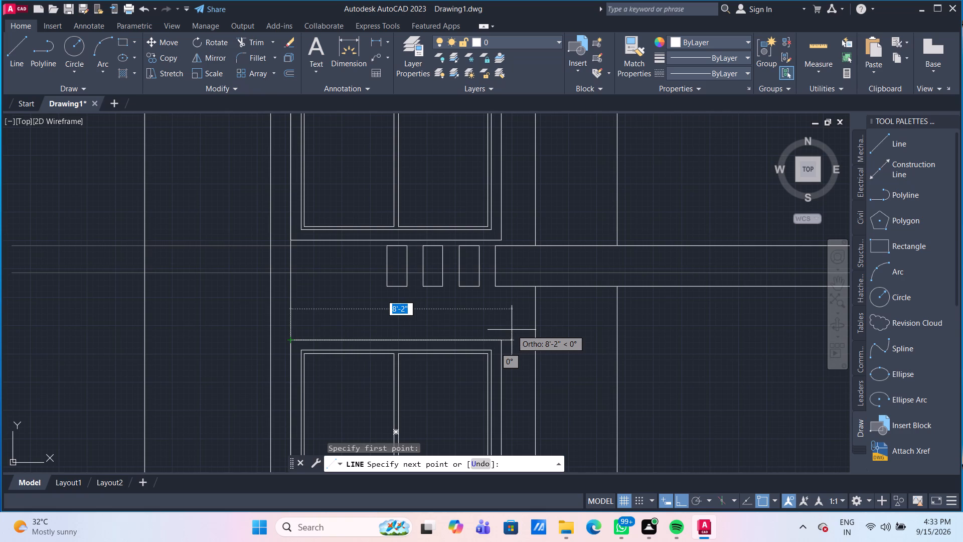
click(617, 342)
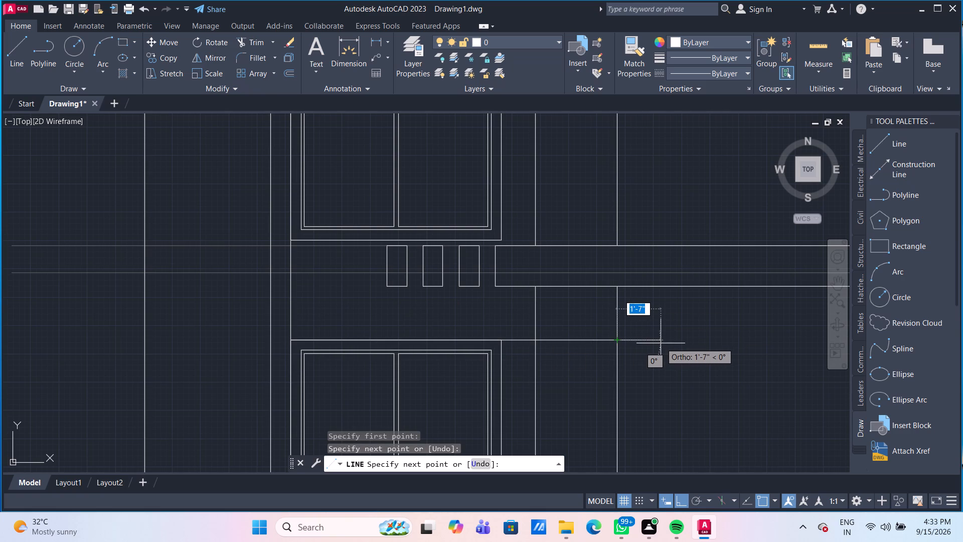
key(1)
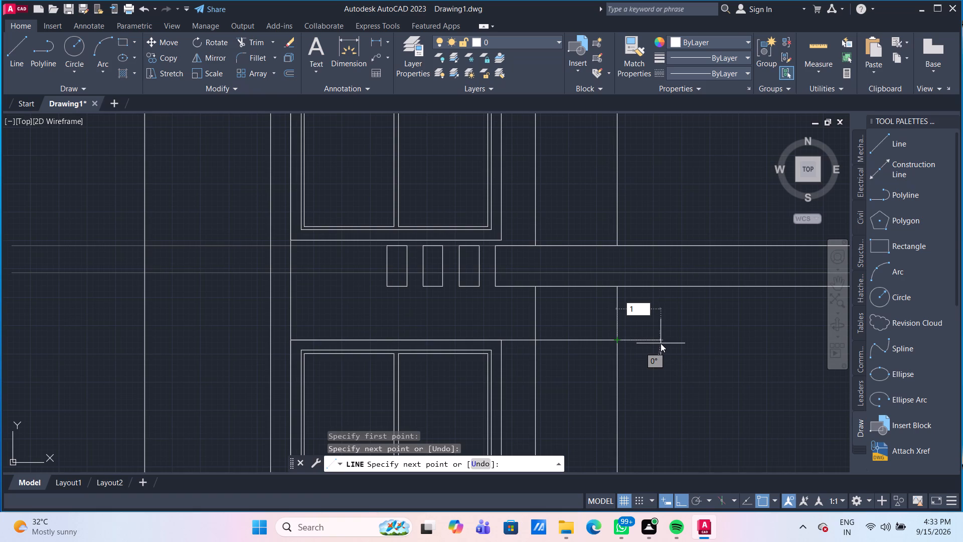
text('6)
key(shift+quotedbl)
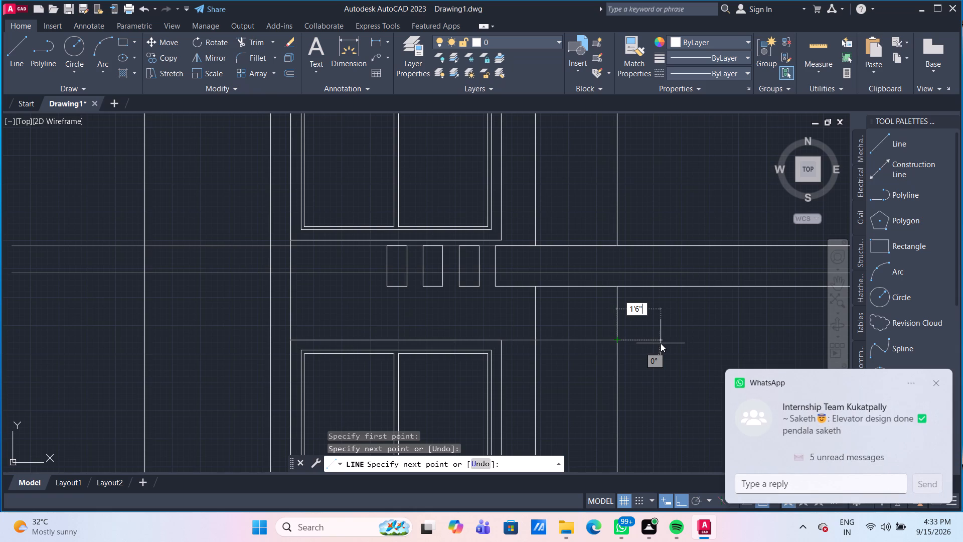
key(Return)
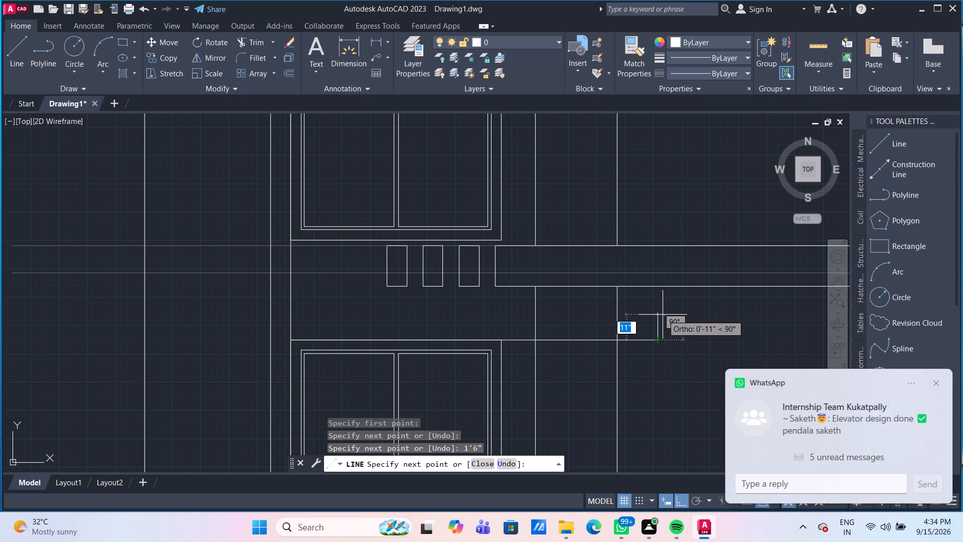
text(9")
key(Return)
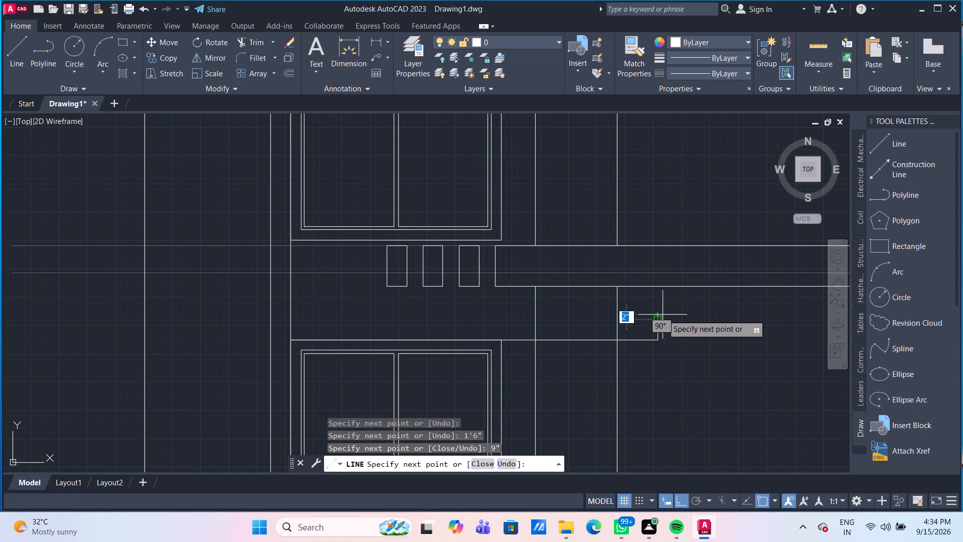
click(292, 321)
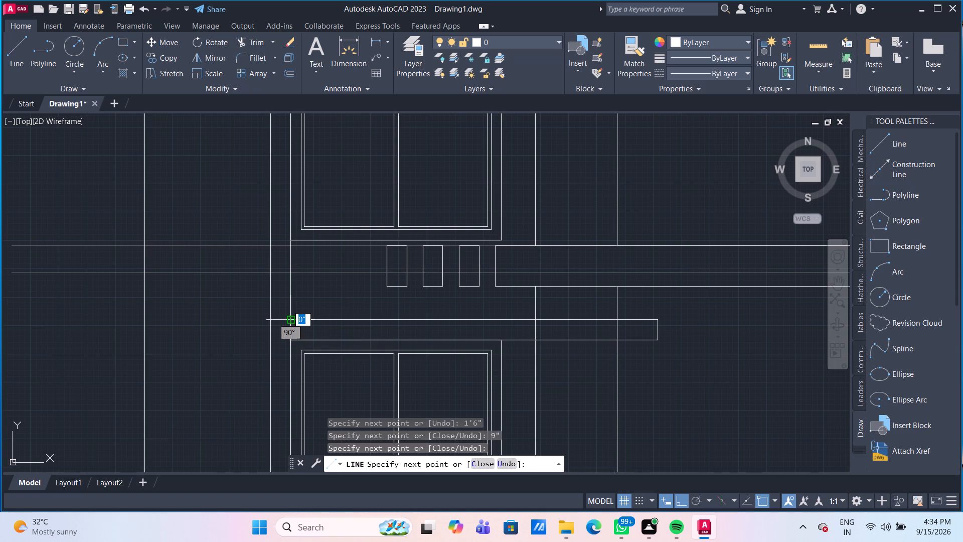
key(Return)
Trim the vertical line at the windows' left edge and both tall vertical lines where they cross the new slab.
scroll(298, 332, up, 1)
scroll(303, 332, down, 2)
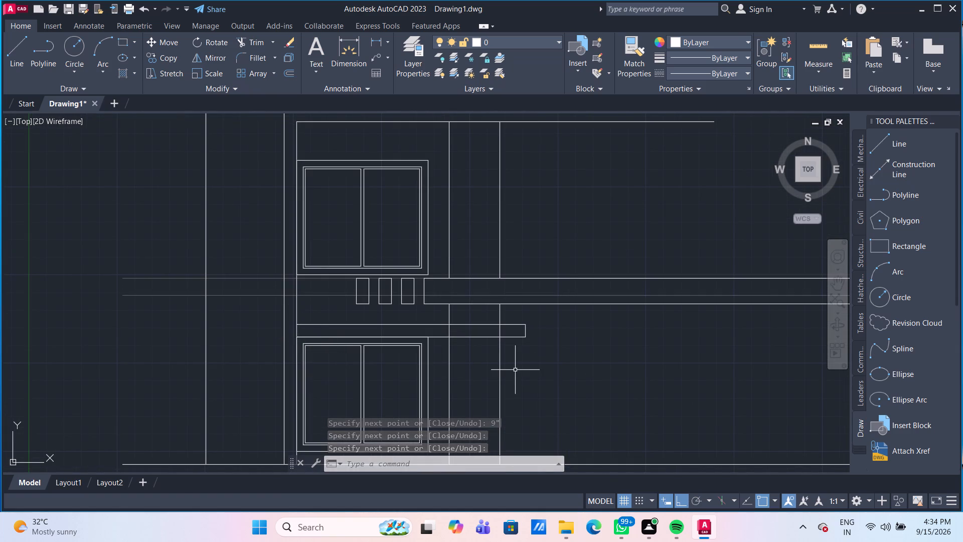
scroll(304, 333, up, 2)
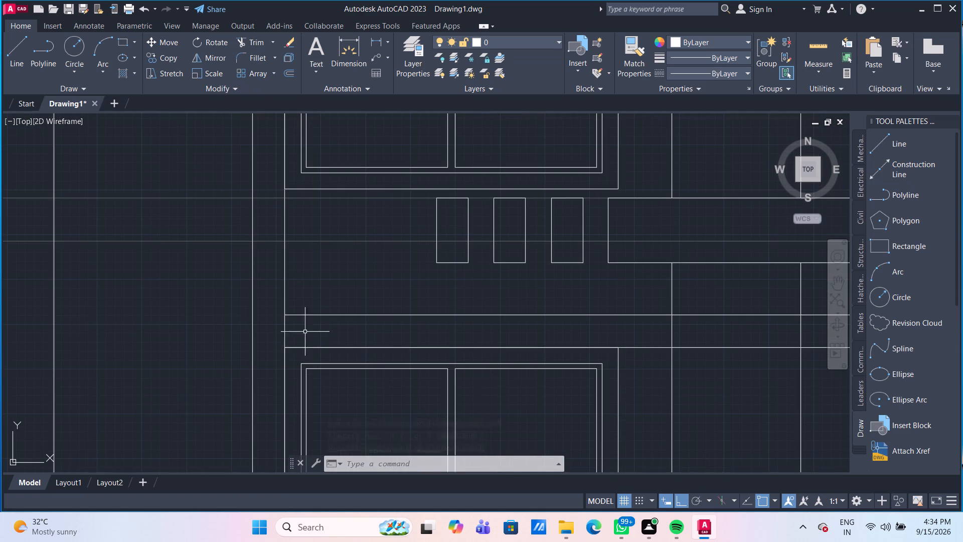
text(TR)
key(Return)
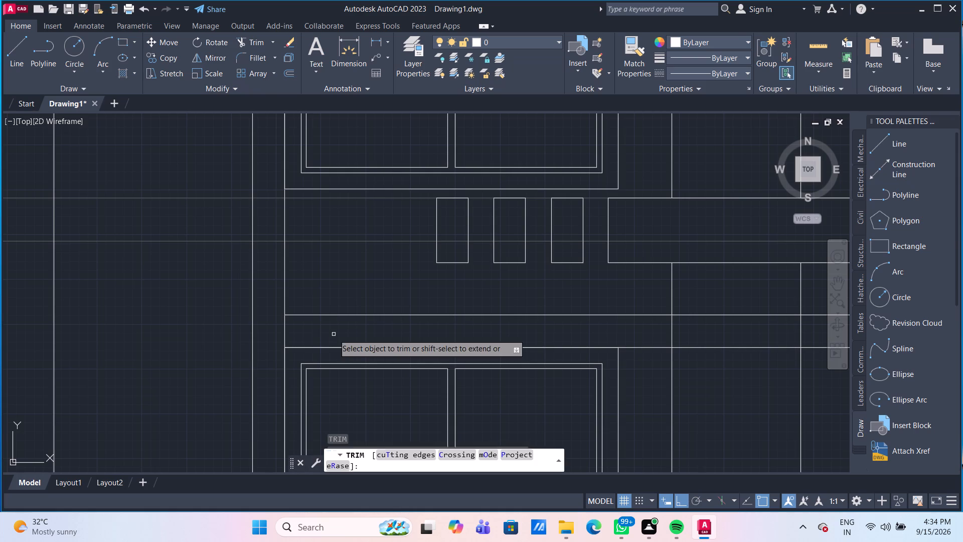
click(283, 328)
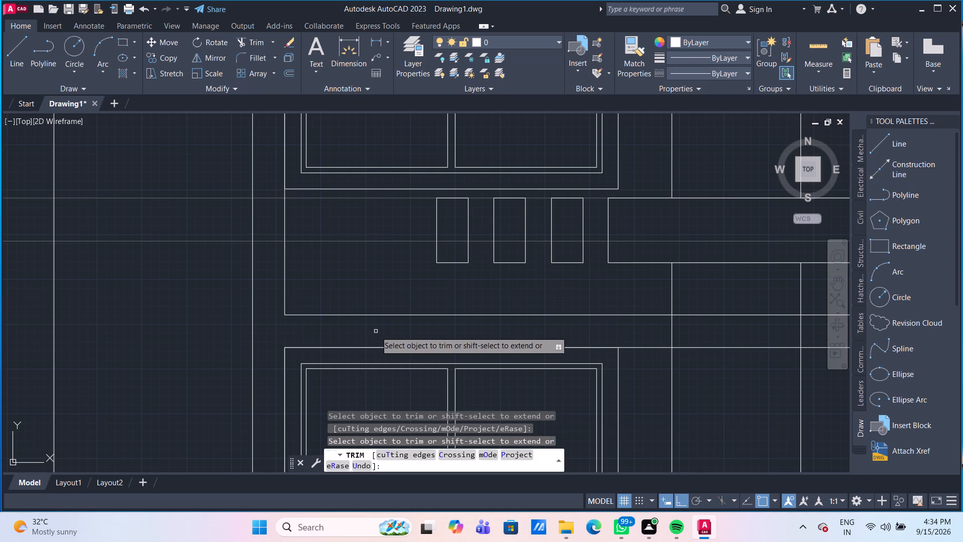
scroll(376, 331, down, 1)
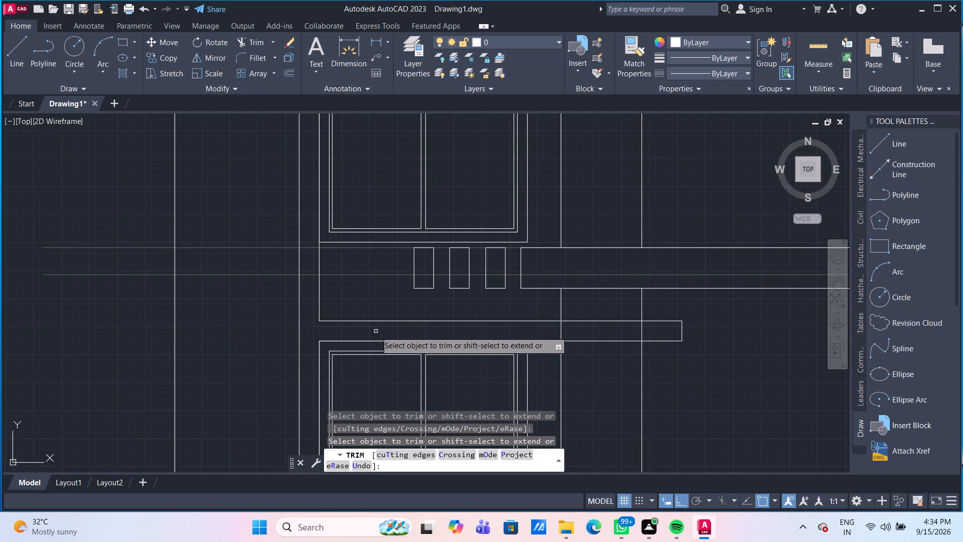
scroll(376, 331, down, 1)
scroll(509, 332, up, 2)
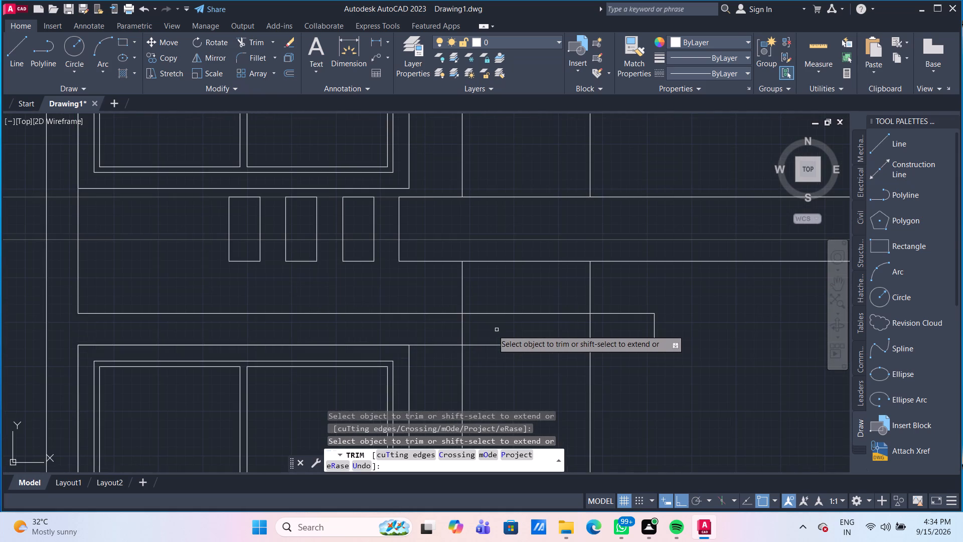
click(443, 327)
click(613, 332)
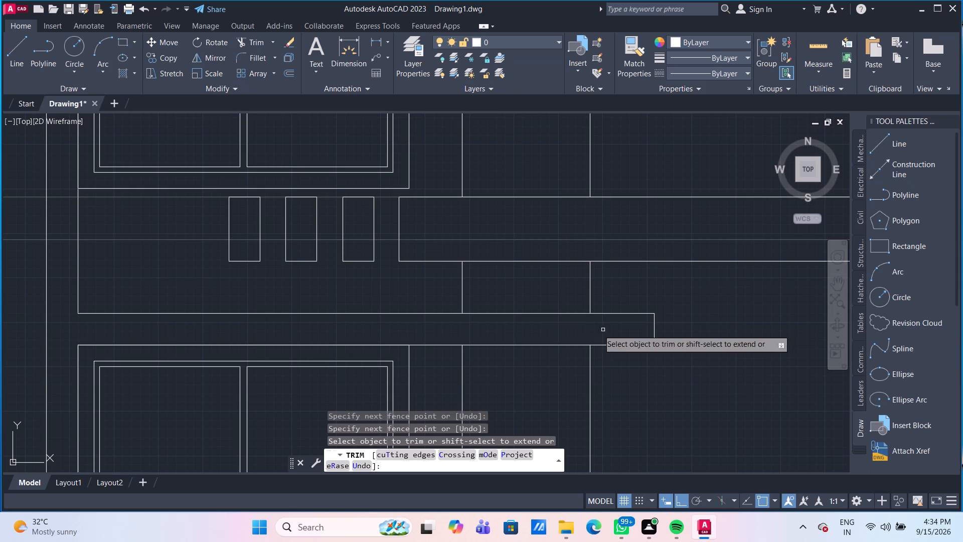
key(Escape)
Extend the slab's lower edge line to the outer vertical line left of the windows.
text(EX)
key(Return)
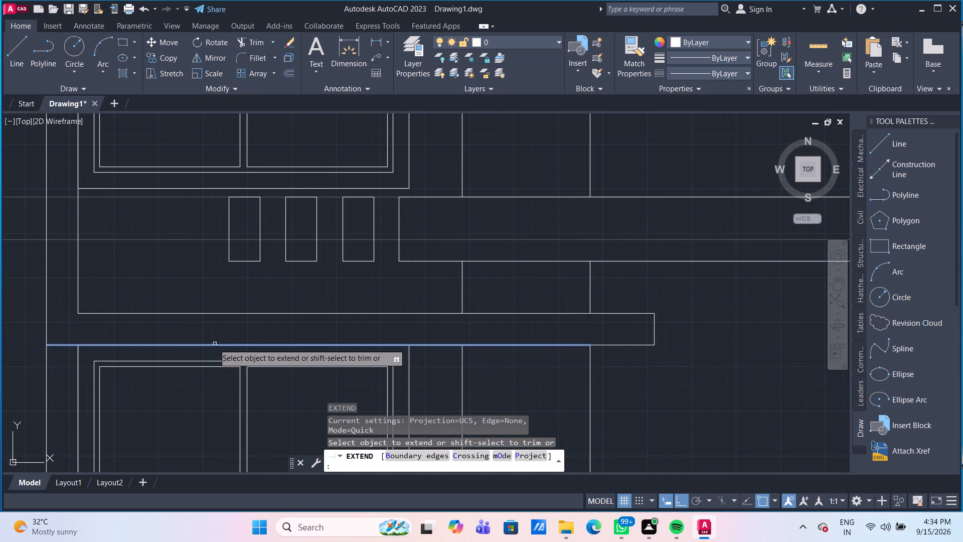
click(213, 344)
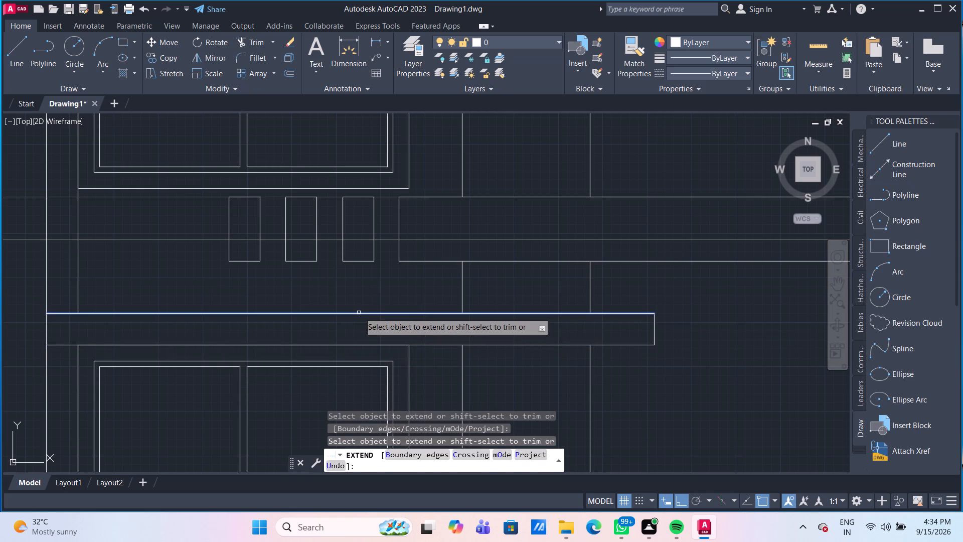
key(Escape)
Draw a vertical line about 7'-11" long from the midpoint of the projecting slab's outer end edge down to the uppermost ground line.
scroll(392, 317, down, 2)
middle_drag(585, 356, 500, 310)
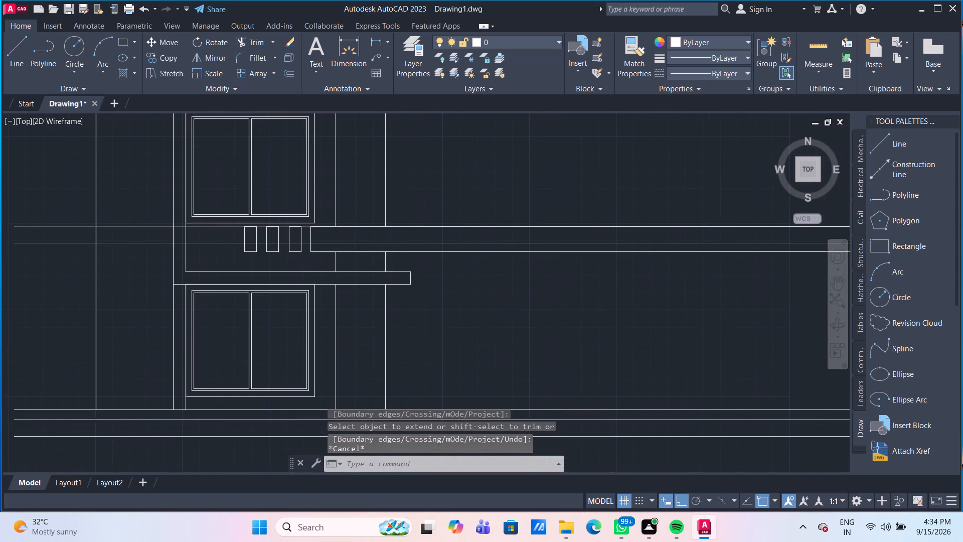
scroll(496, 311, down, 1)
scroll(510, 270, down, 1)
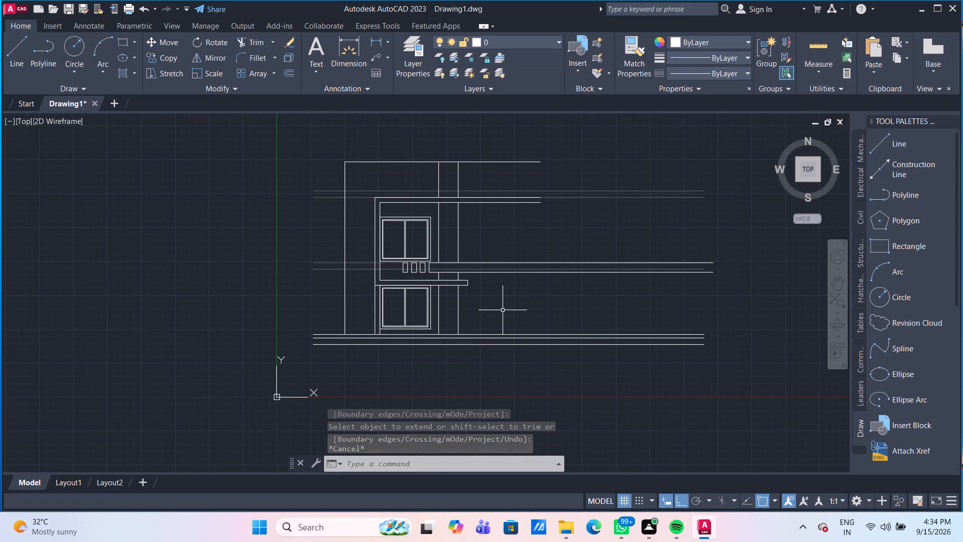
scroll(489, 310, up, 1)
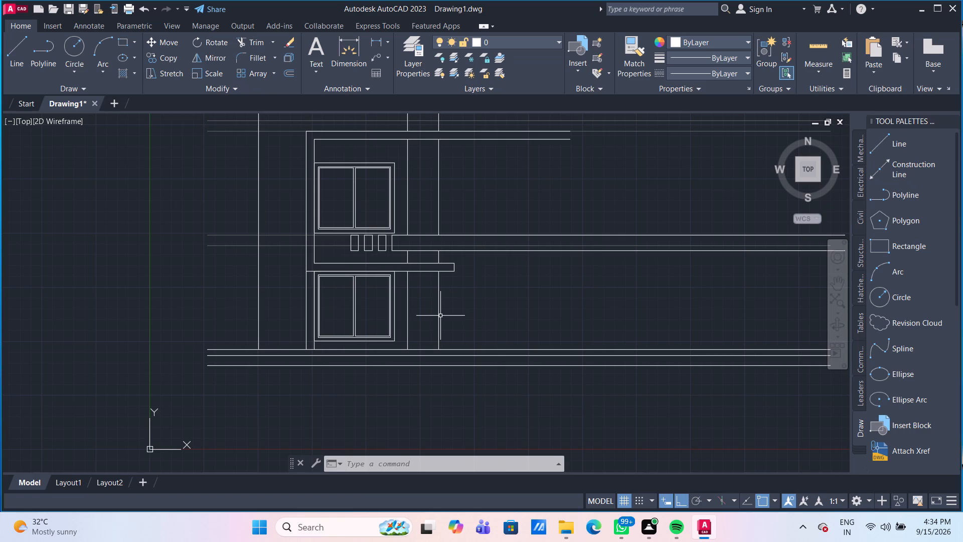
scroll(472, 314, up, 1)
middle_drag(473, 318, 428, 307)
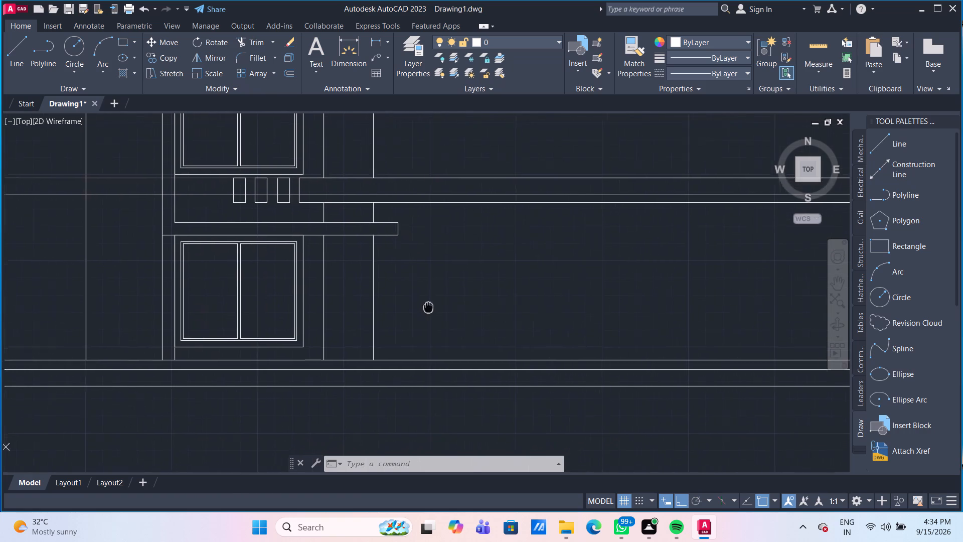
middle_drag(428, 307, 420, 320)
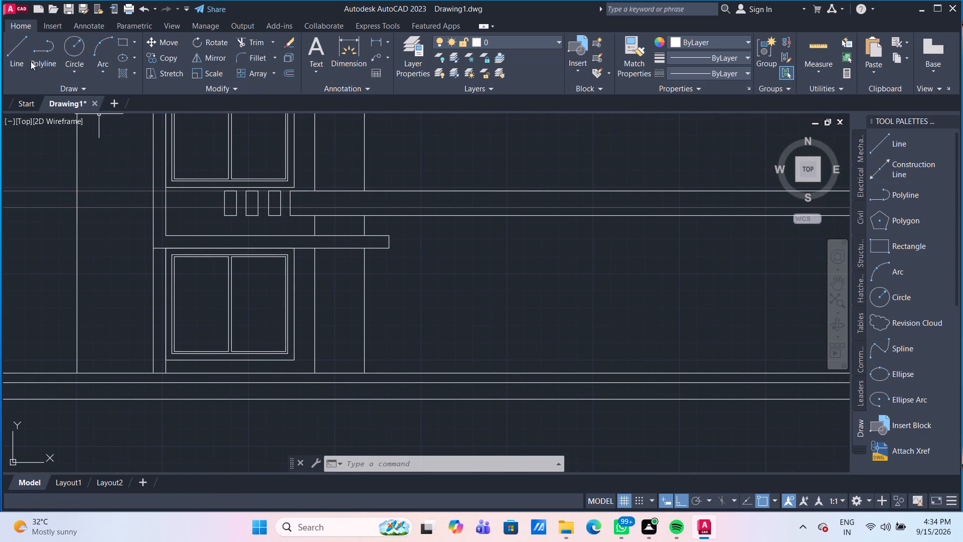
click(18, 48)
scroll(395, 238, up, 2)
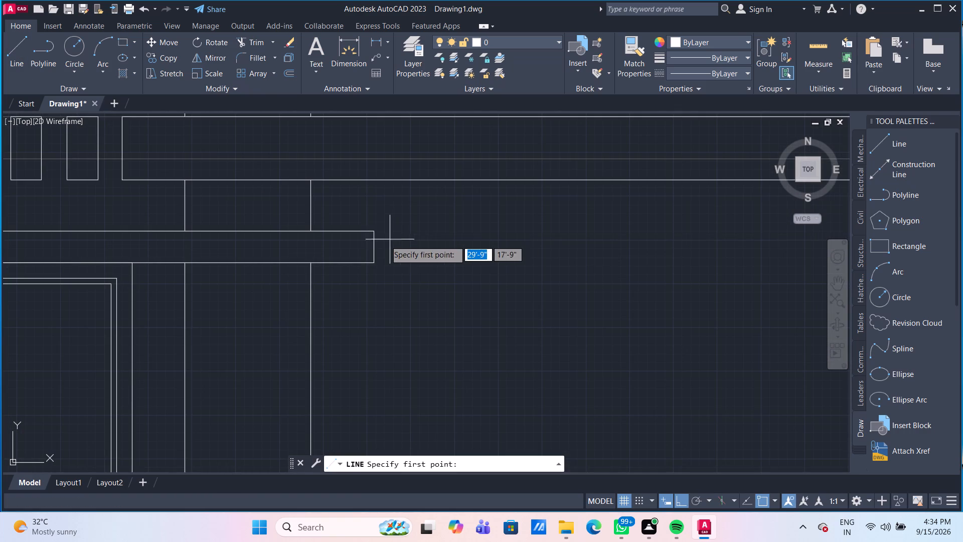
click(375, 244)
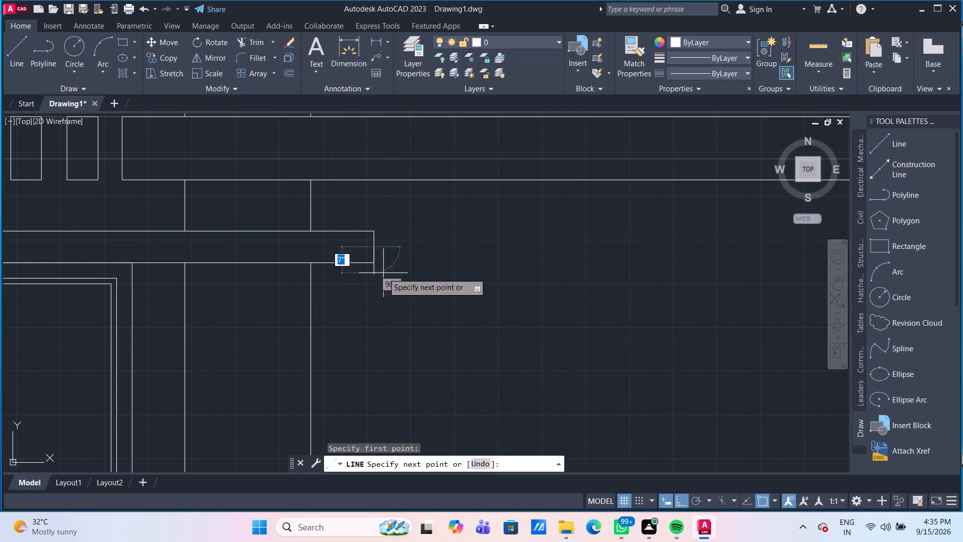
middle_drag(390, 383, 365, 255)
middle_drag(365, 356, 347, 266)
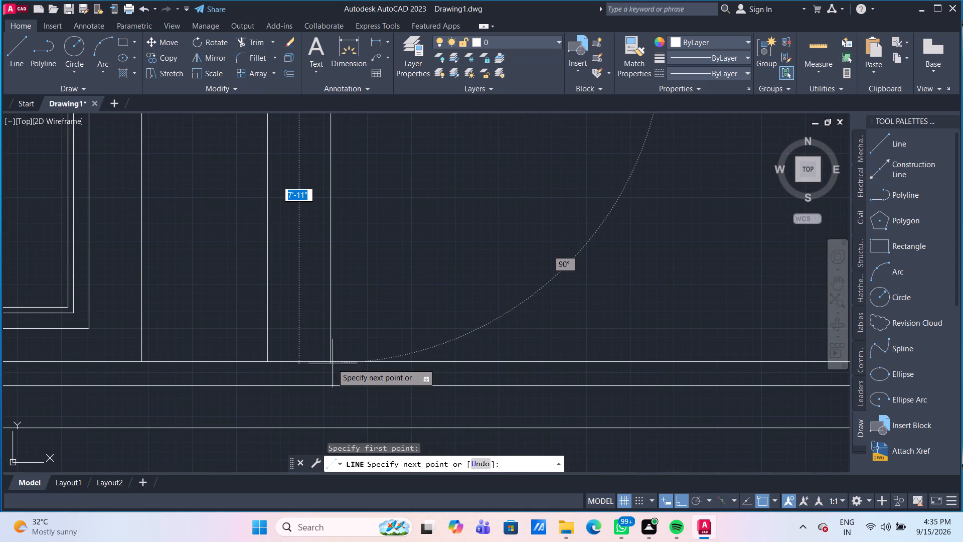
click(332, 363)
key(Escape)
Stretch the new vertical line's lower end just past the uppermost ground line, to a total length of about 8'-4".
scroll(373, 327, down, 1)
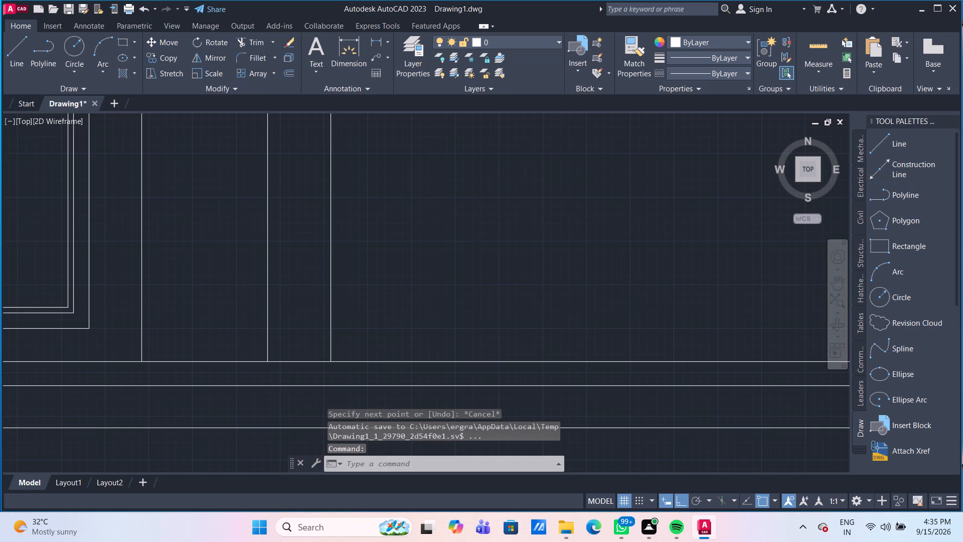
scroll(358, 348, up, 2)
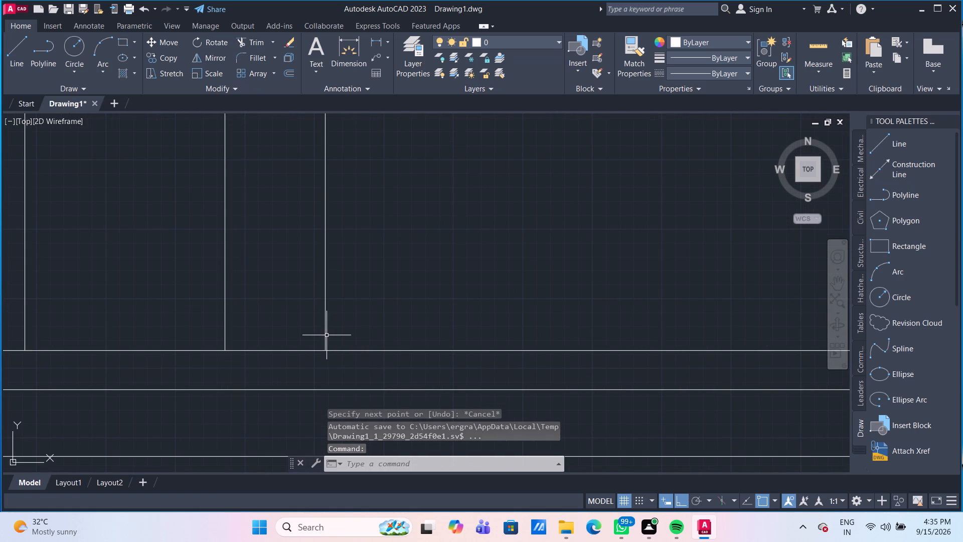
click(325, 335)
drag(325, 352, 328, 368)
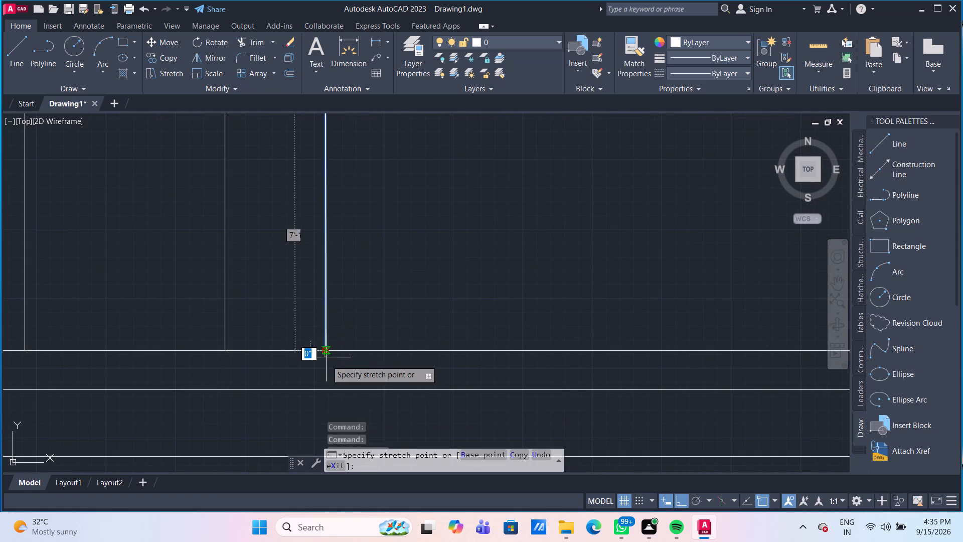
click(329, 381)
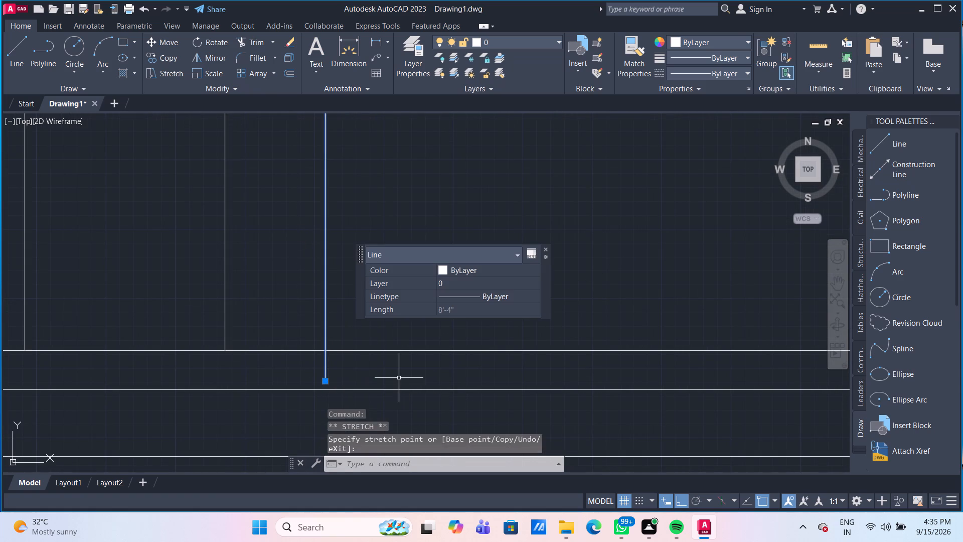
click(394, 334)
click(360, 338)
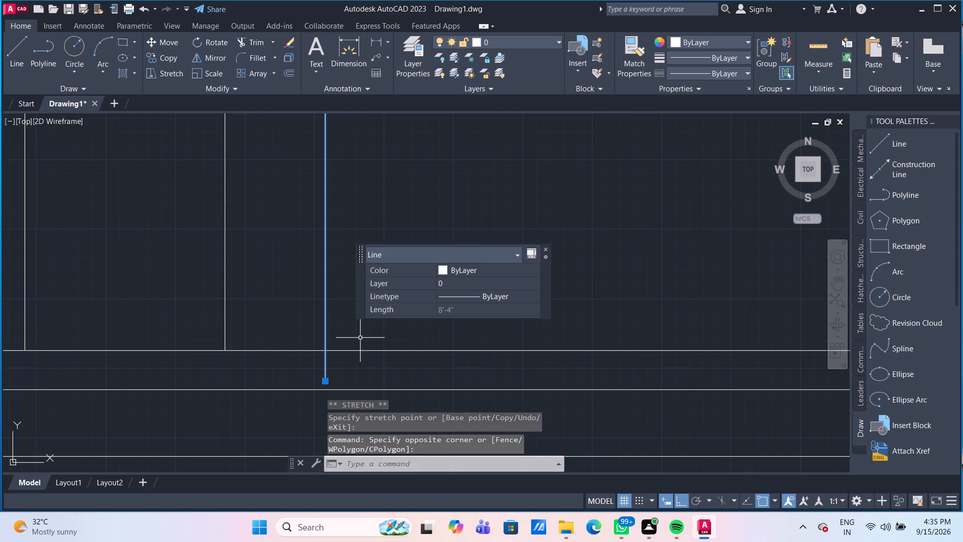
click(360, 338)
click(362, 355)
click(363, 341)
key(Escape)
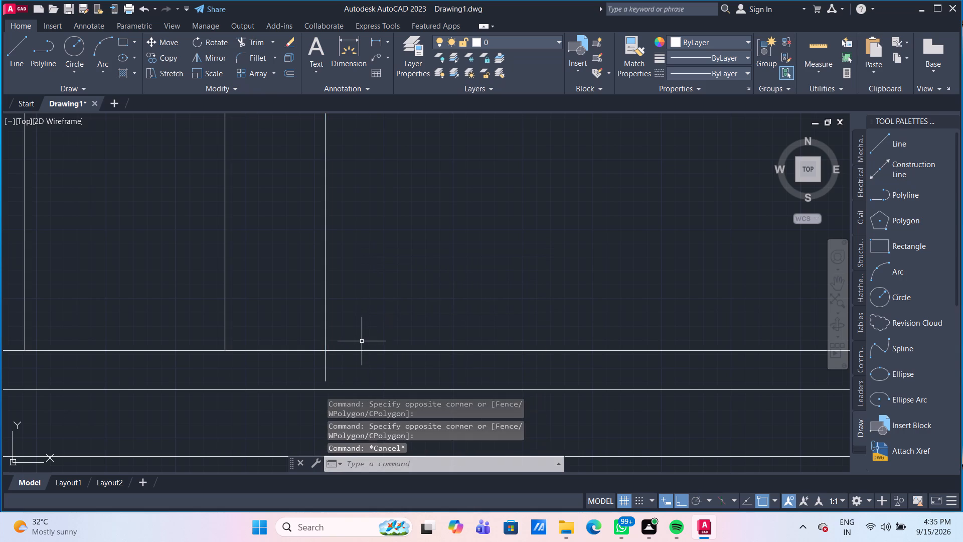
Draw a rectangle 4' wide and 8' high from the intersection of the new vertical line and the uppermost ground line, outward from the slab.
scroll(359, 344, down, 2)
middle_drag(396, 312, 392, 320)
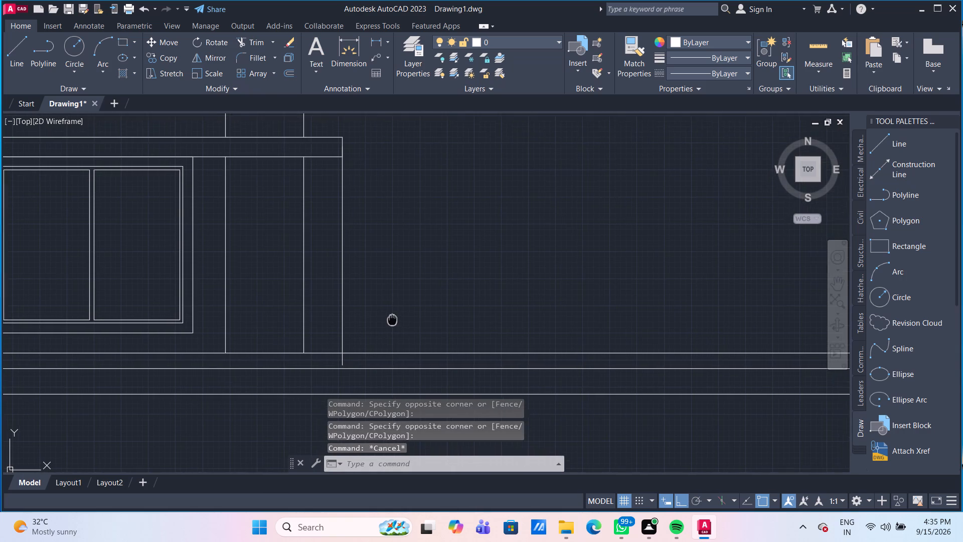
middle_drag(392, 320, 388, 320)
scroll(387, 320, down, 1)
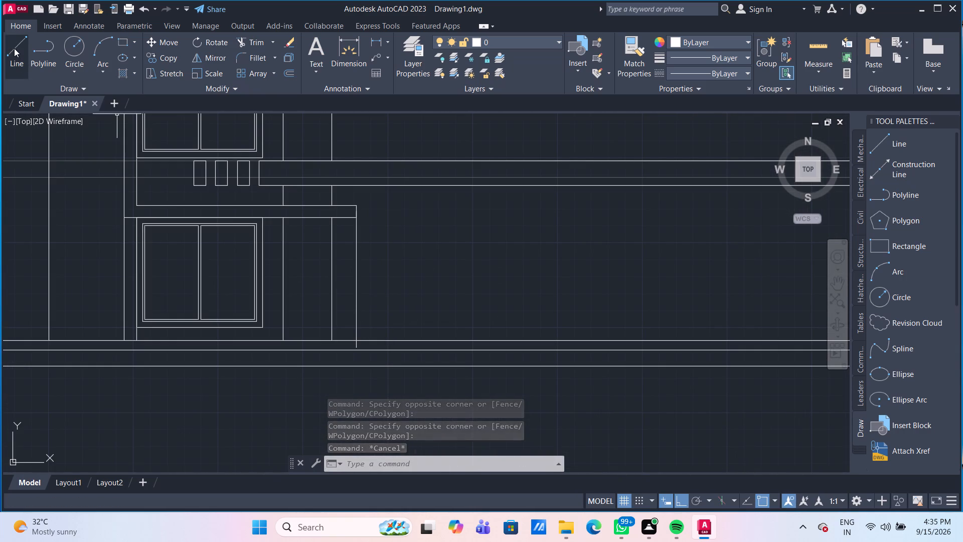
click(14, 48)
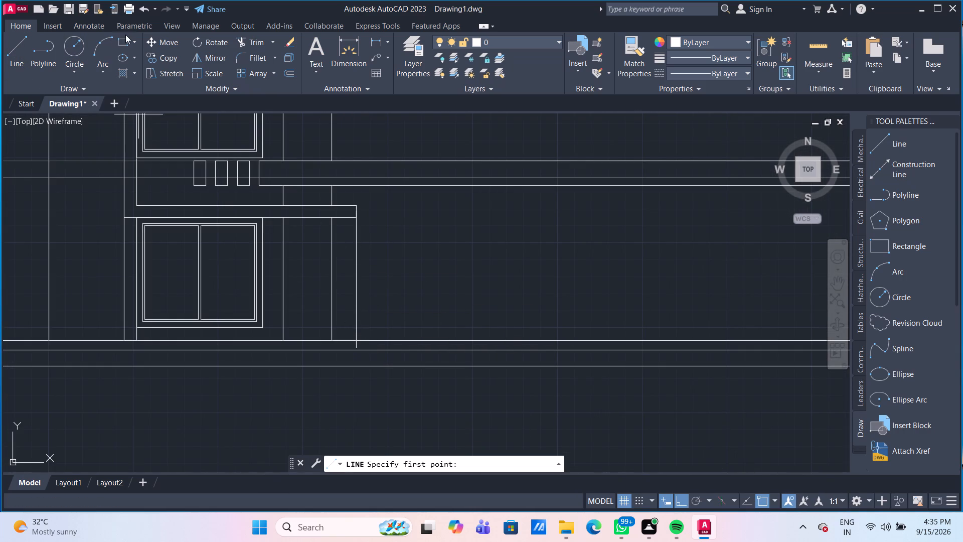
click(125, 46)
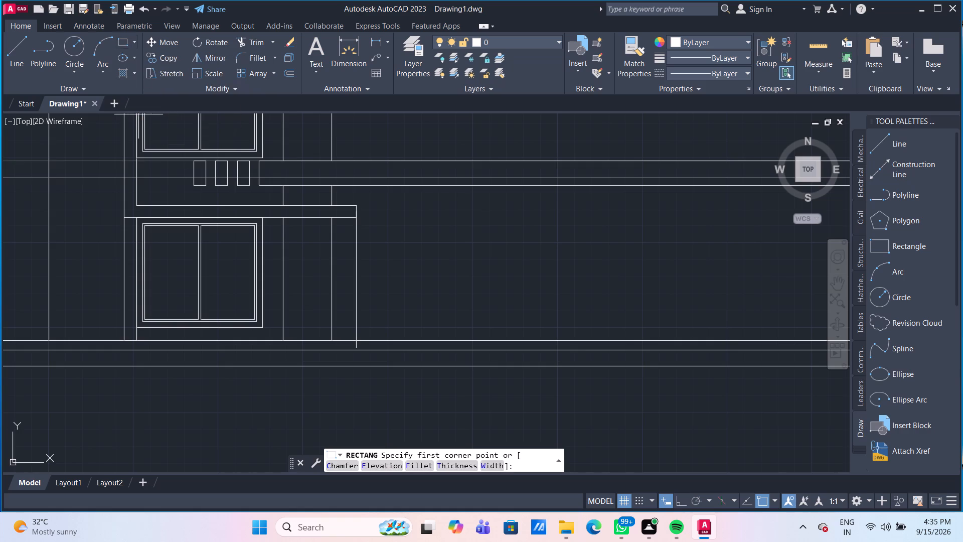
click(356, 340)
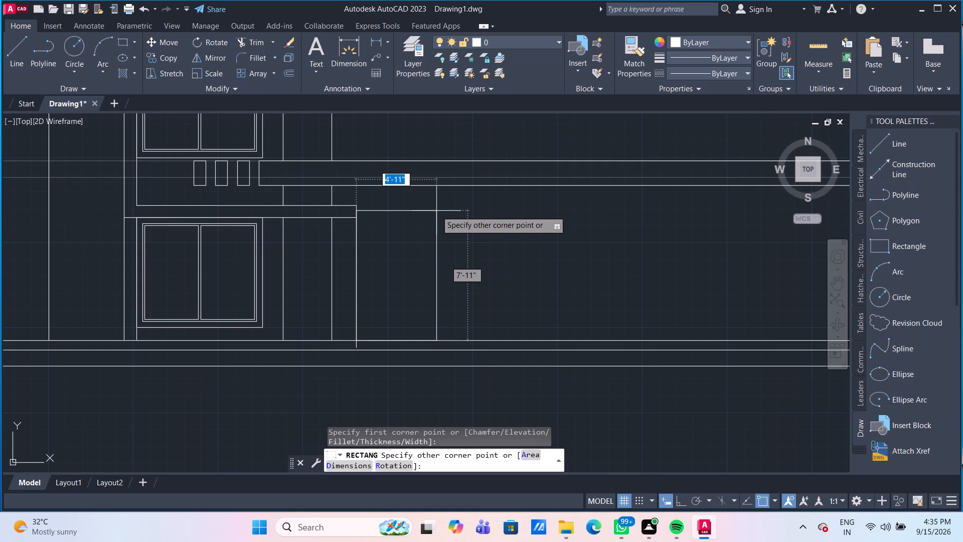
text(4')
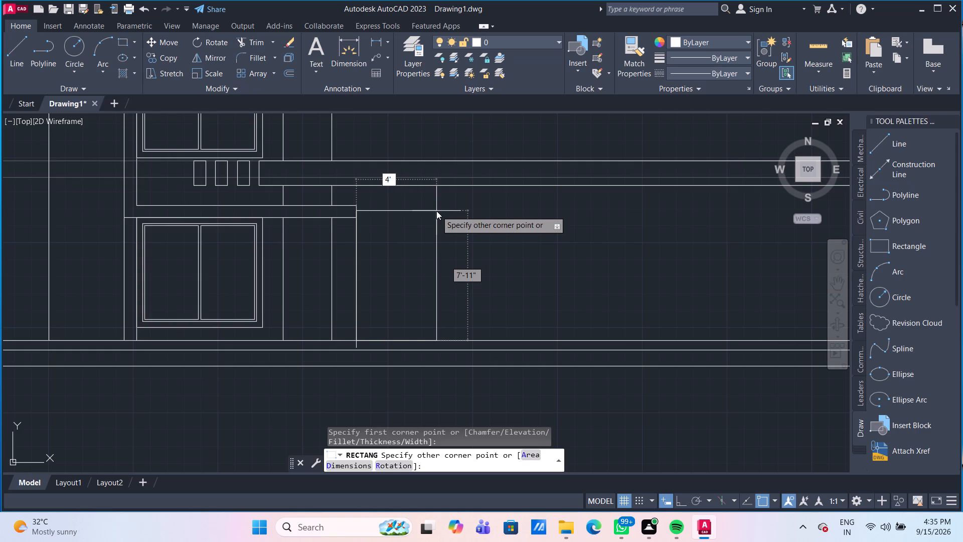
key(Tab)
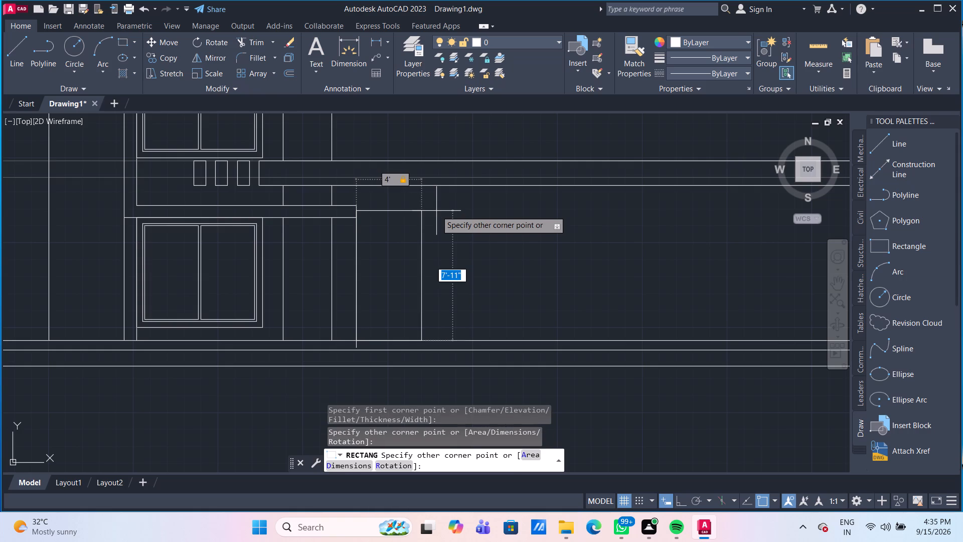
key(8)
key(apostrophe)
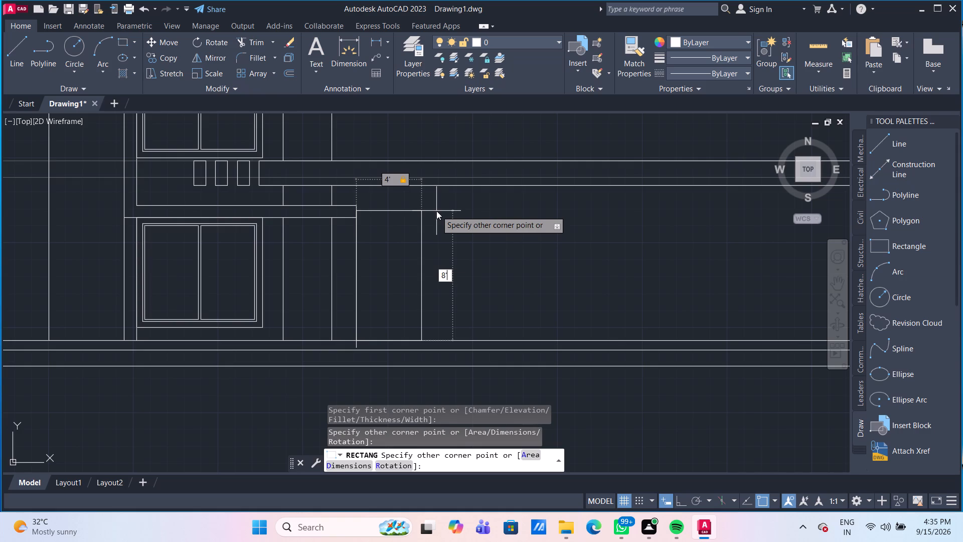
key(Return)
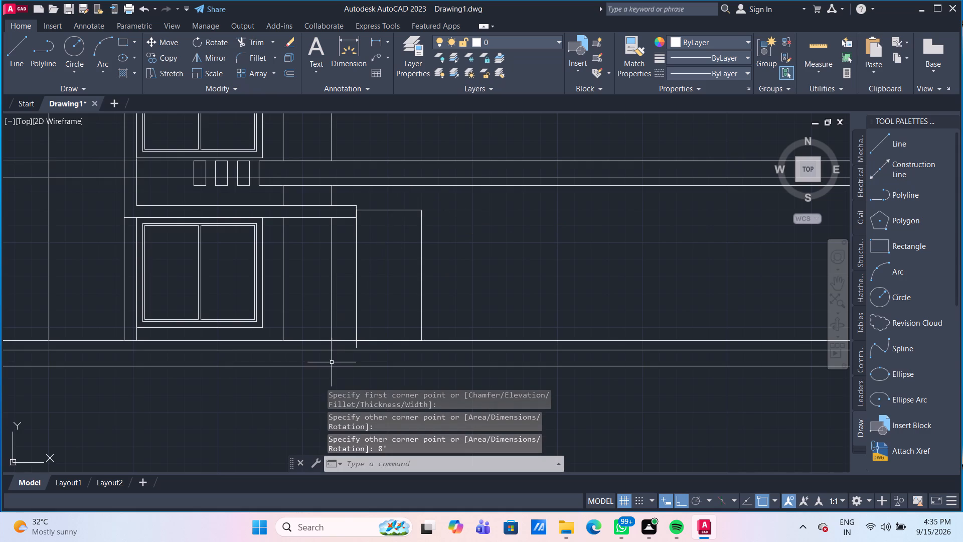
Delete the vertical helper line that runs from the slab's end past the uppermost ground line.
scroll(338, 358, up, 1)
click(366, 339)
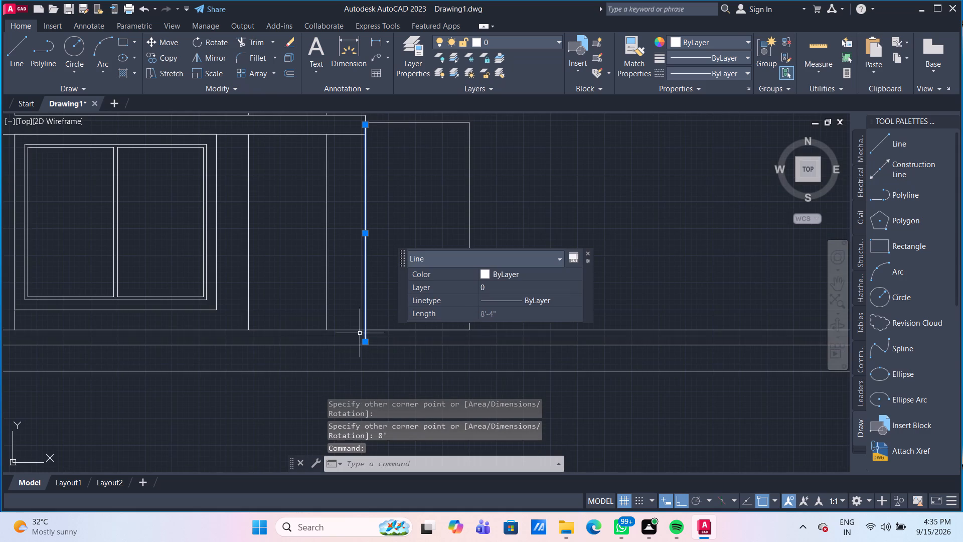
key(Delete)
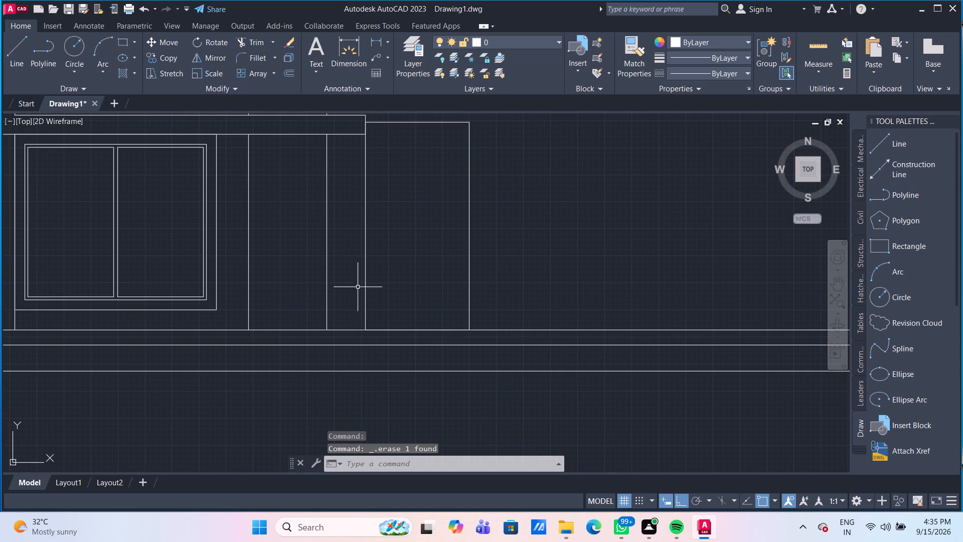
Measure the spacing between the lower window's inner frame outlines with quick measure.
scroll(381, 213, down, 1)
middle_drag(412, 211, 334, 246)
scroll(327, 246, down, 1)
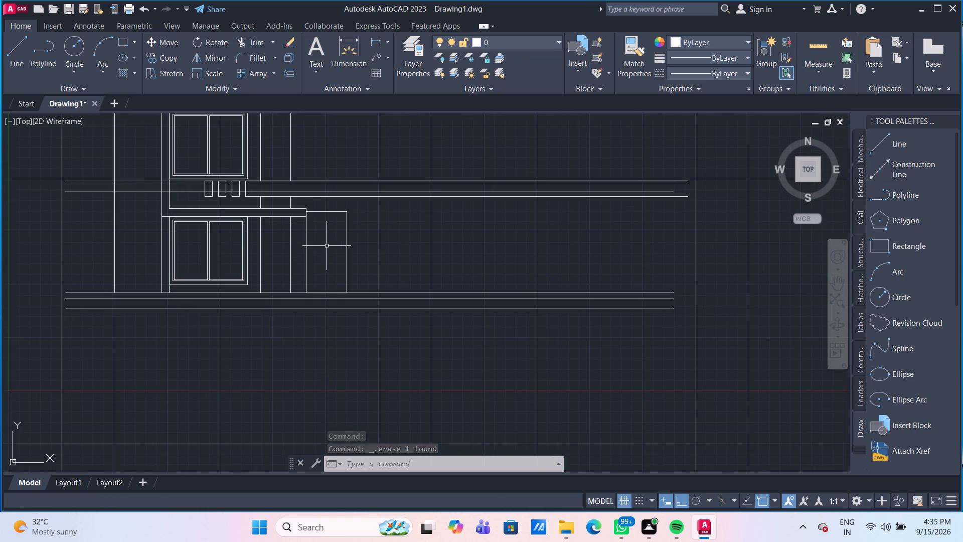
scroll(327, 246, up, 1)
scroll(165, 230, up, 3)
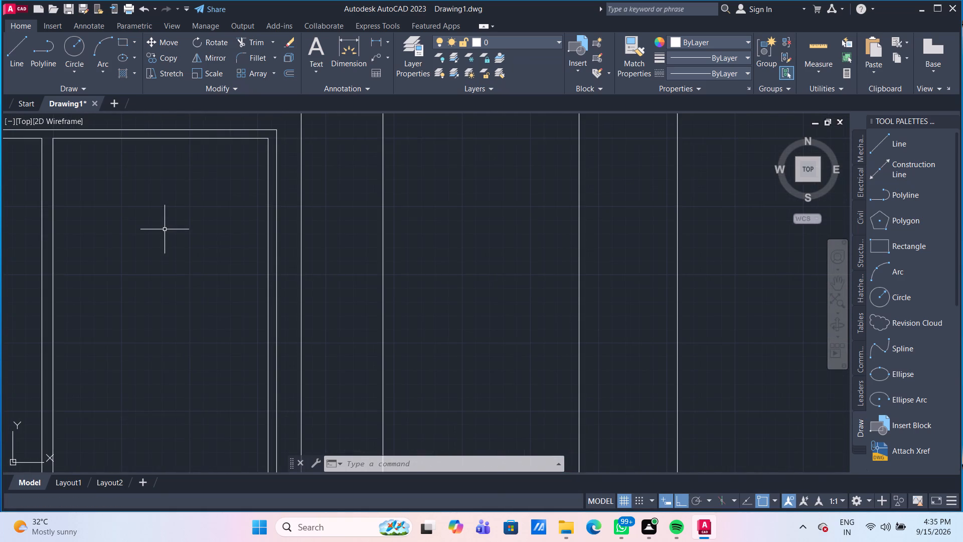
middle_drag(169, 231, 180, 268)
click(811, 52)
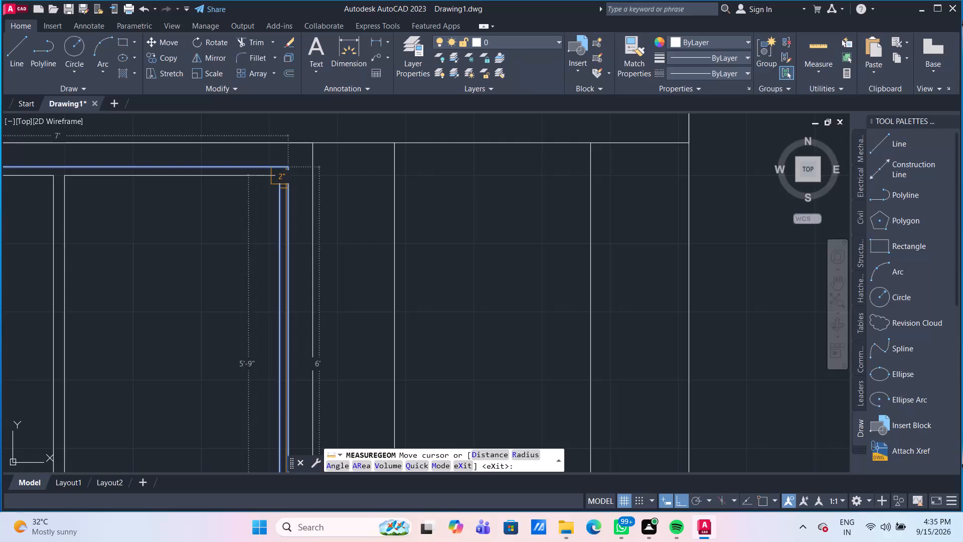
scroll(286, 188, up, 3)
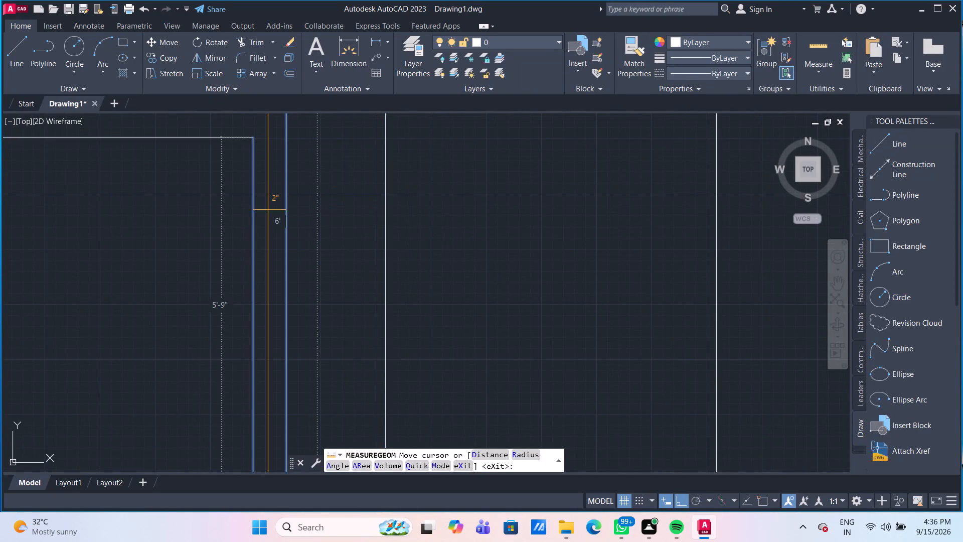
scroll(266, 210, down, 4)
key(Escape)
scroll(448, 249, down, 1)
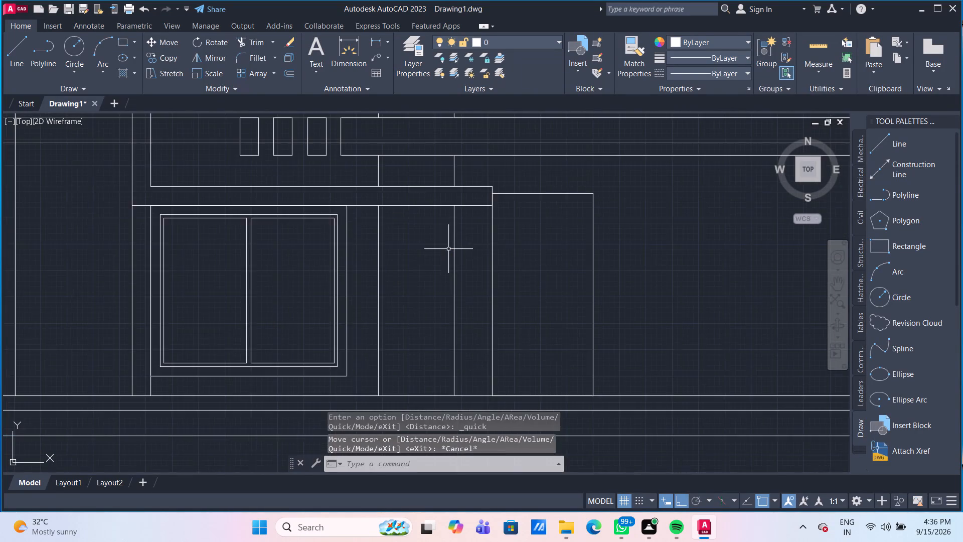
Offset the 4' by 8' rectangle beside the slab 2" inward.
scroll(465, 247, down, 1)
middle_drag(448, 244, 328, 206)
scroll(404, 206, up, 1)
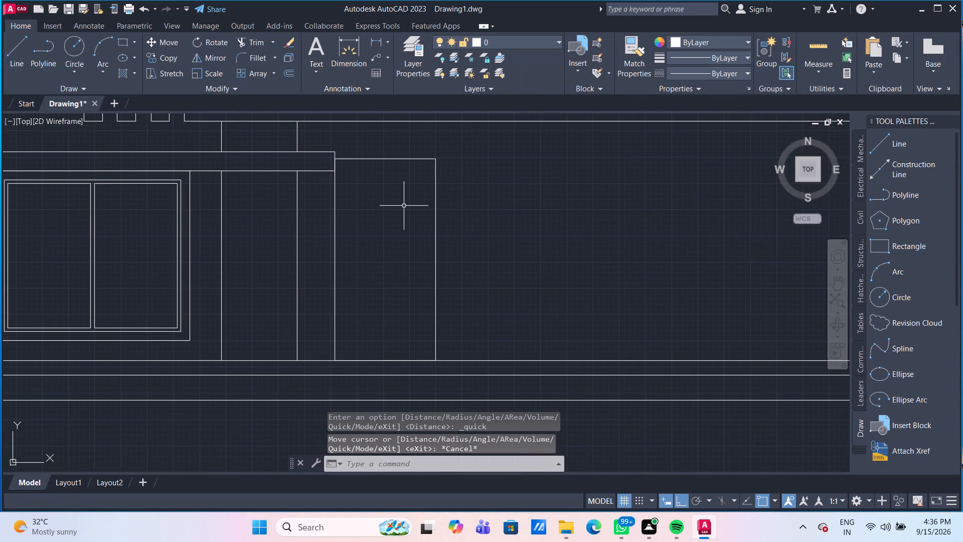
middle_drag(402, 210, 387, 247)
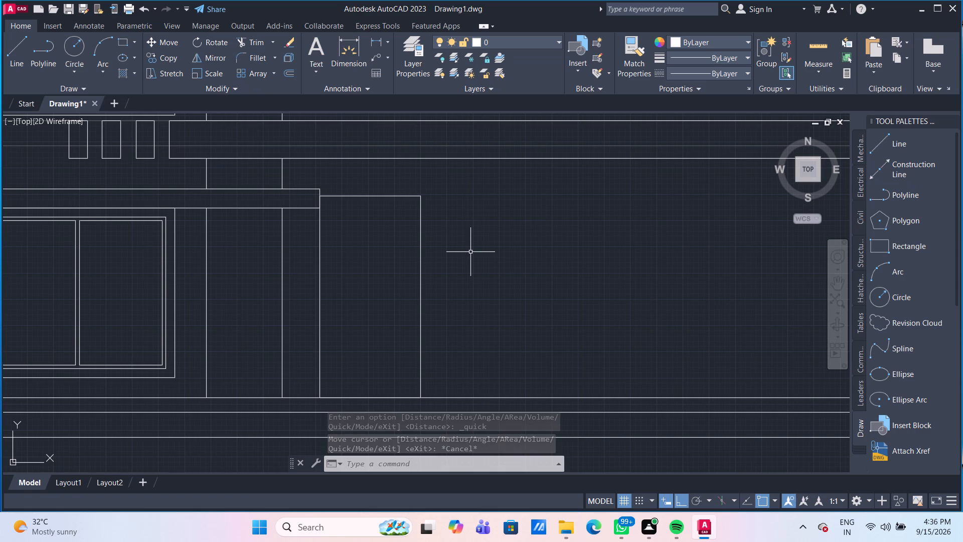
key(o)
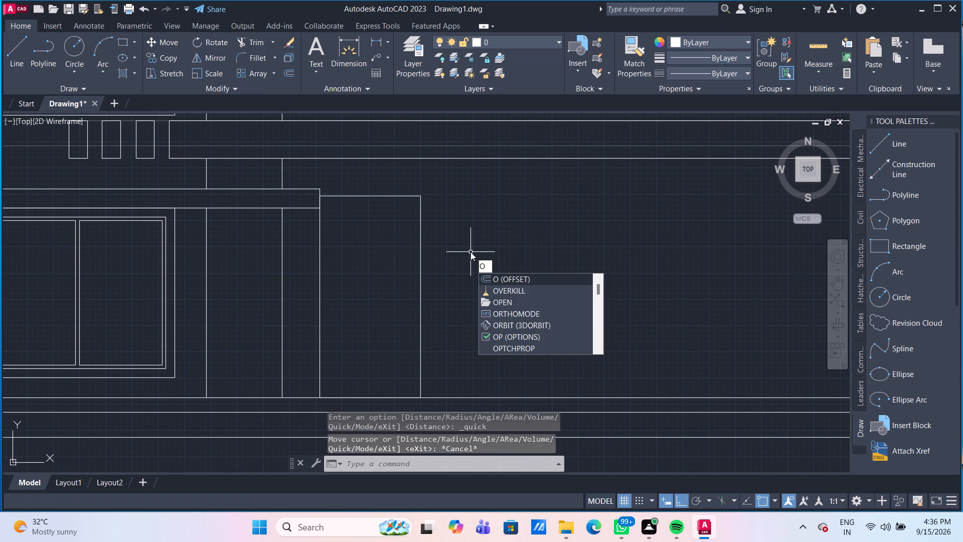
key(Return)
key(Return)
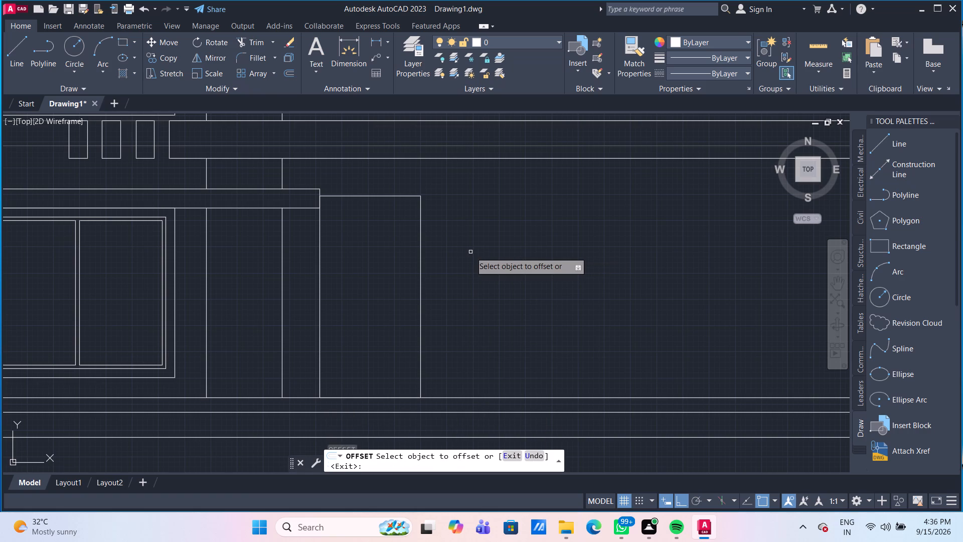
click(421, 257)
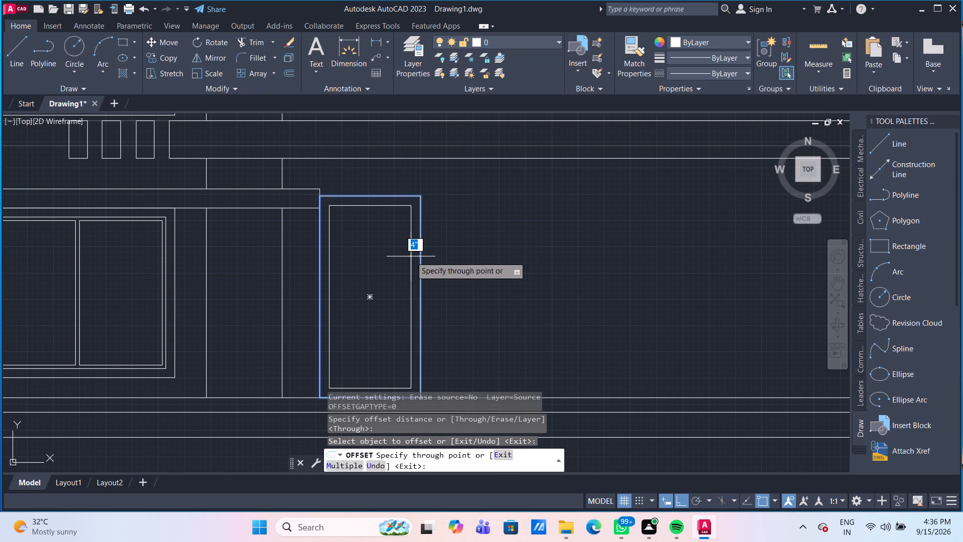
key(2)
key(shift+quotedbl)
key(Return)
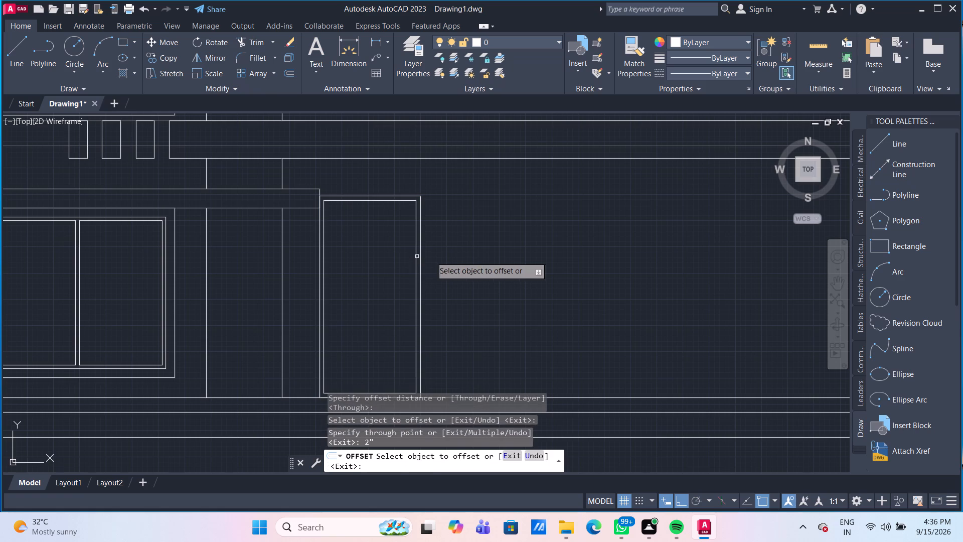
scroll(488, 279, down, 1)
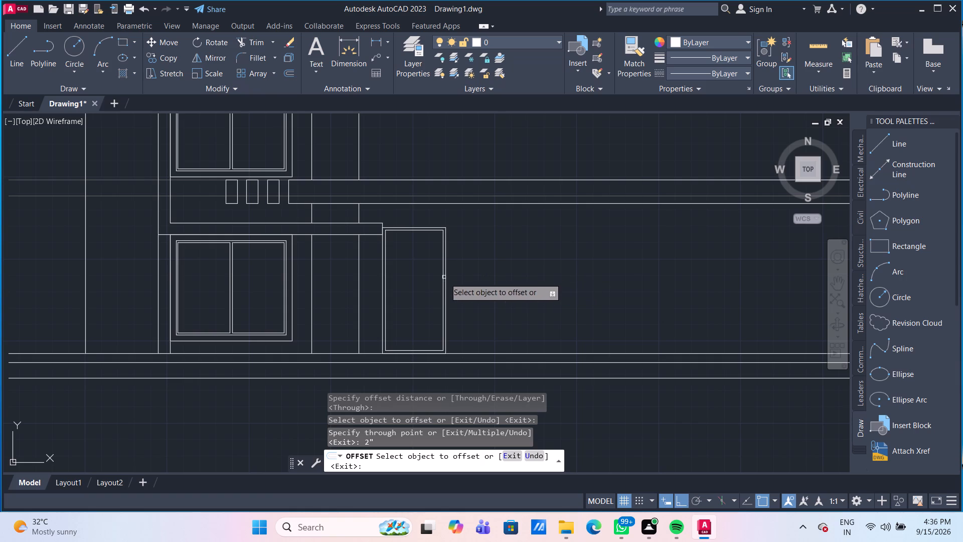
key(Escape)
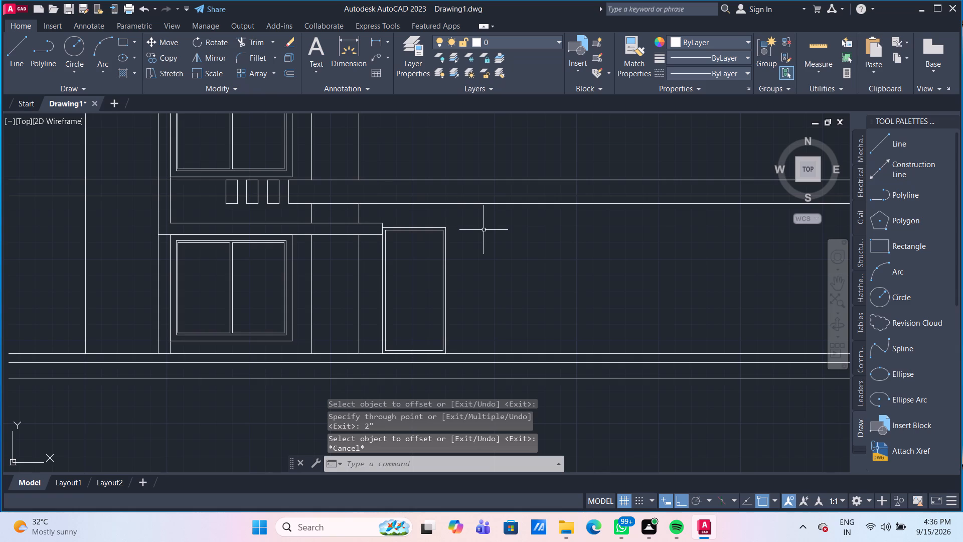
Offset the inner outline of the 4' by 8' opening 10" further inward to form a panel.
key(o)
key(Return)
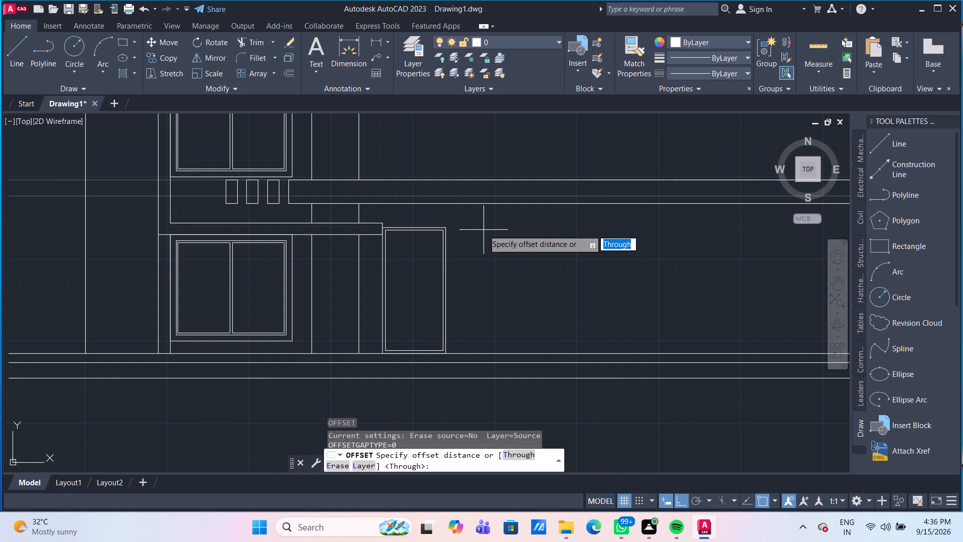
key(Return)
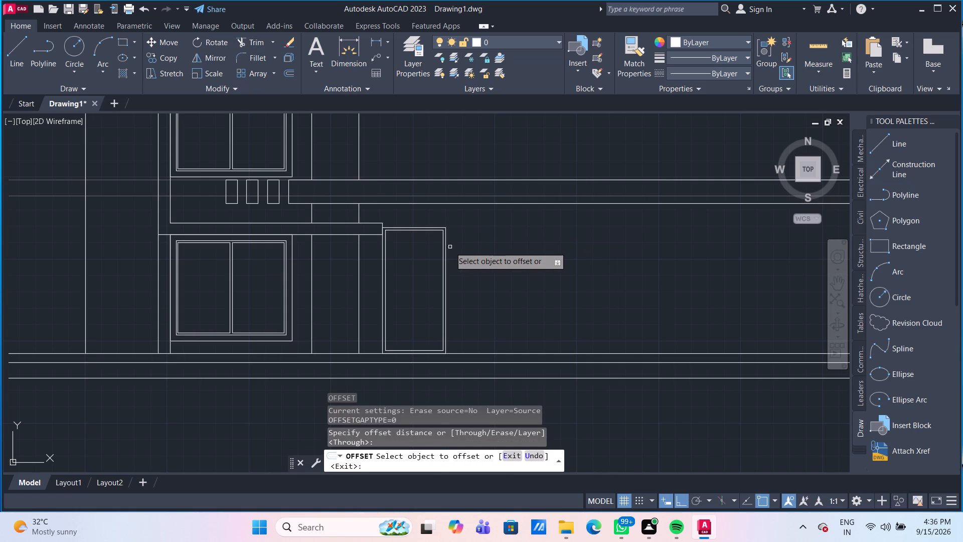
scroll(446, 247, up, 2)
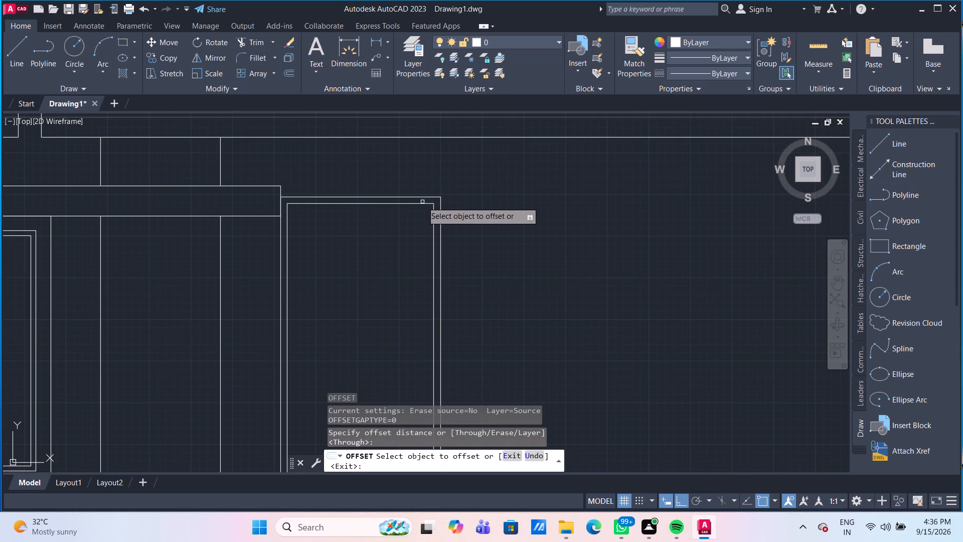
click(421, 204)
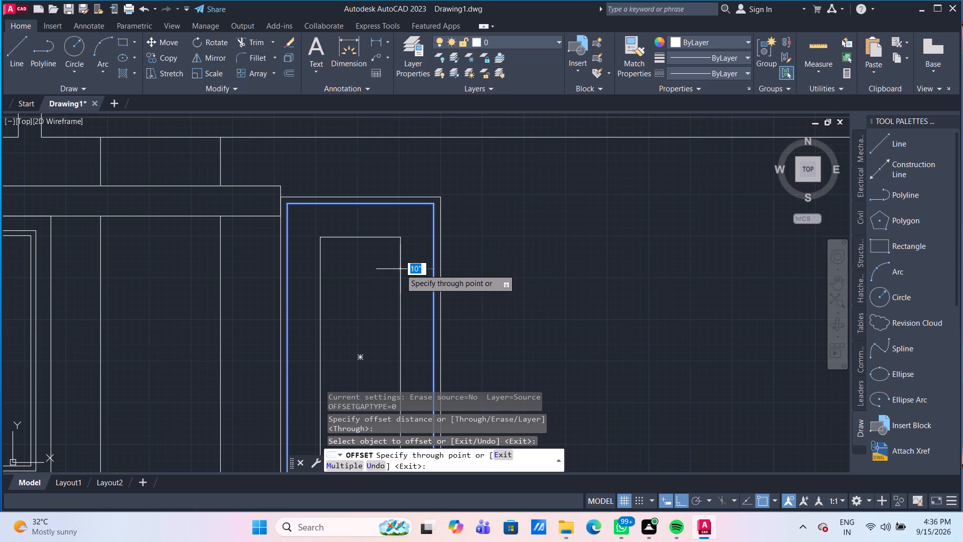
text(10)
key(shift+quotedbl)
key(Return)
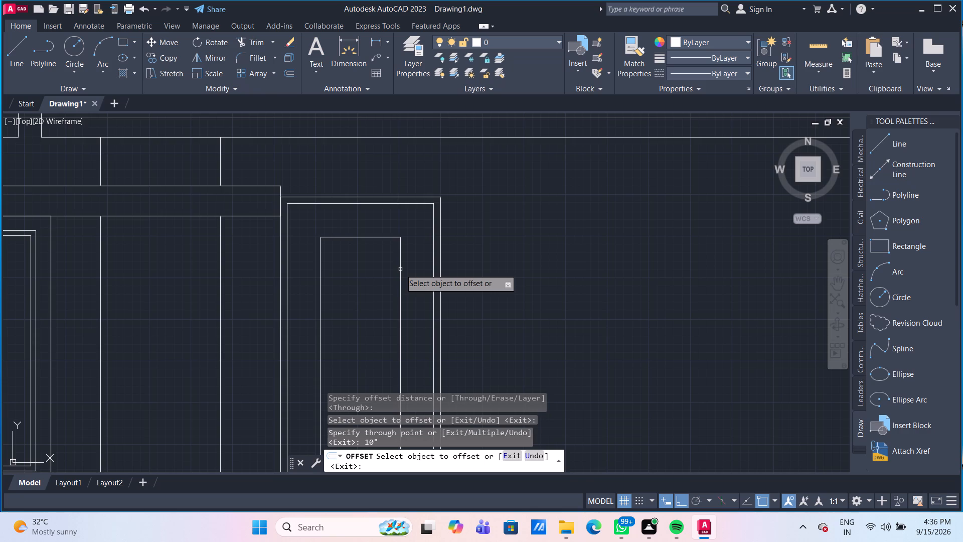
scroll(400, 269, down, 2)
scroll(386, 315, down, 1)
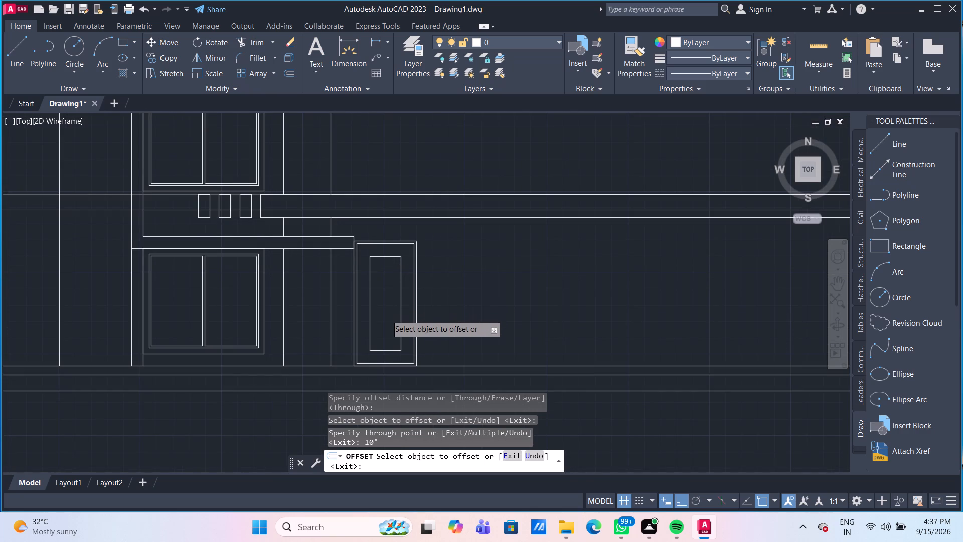
scroll(387, 302, up, 2)
middle_drag(386, 299, 328, 243)
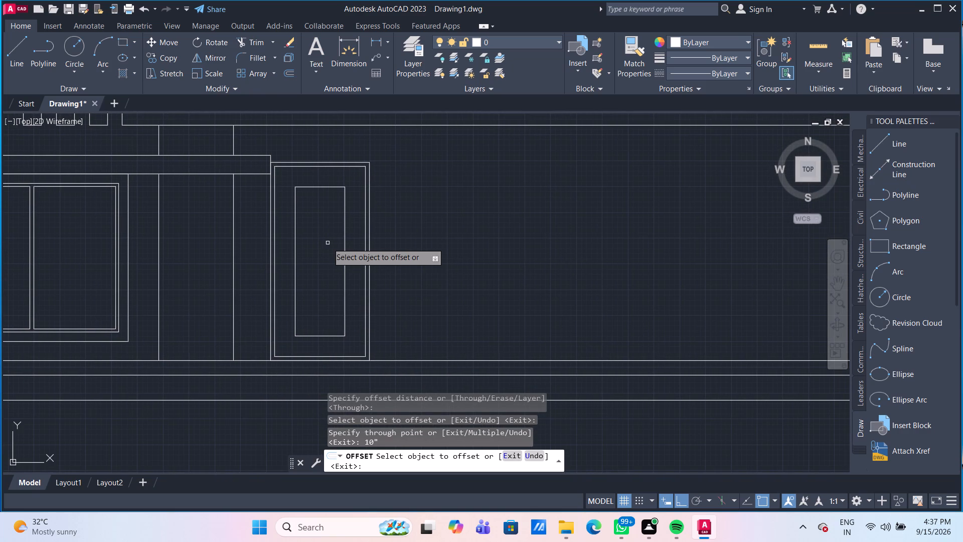
click(344, 282)
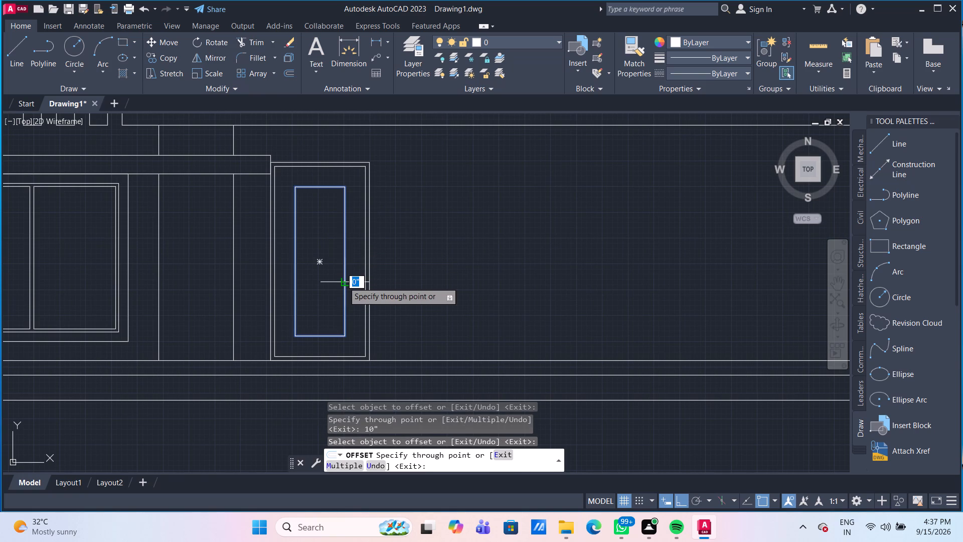
key(Escape)
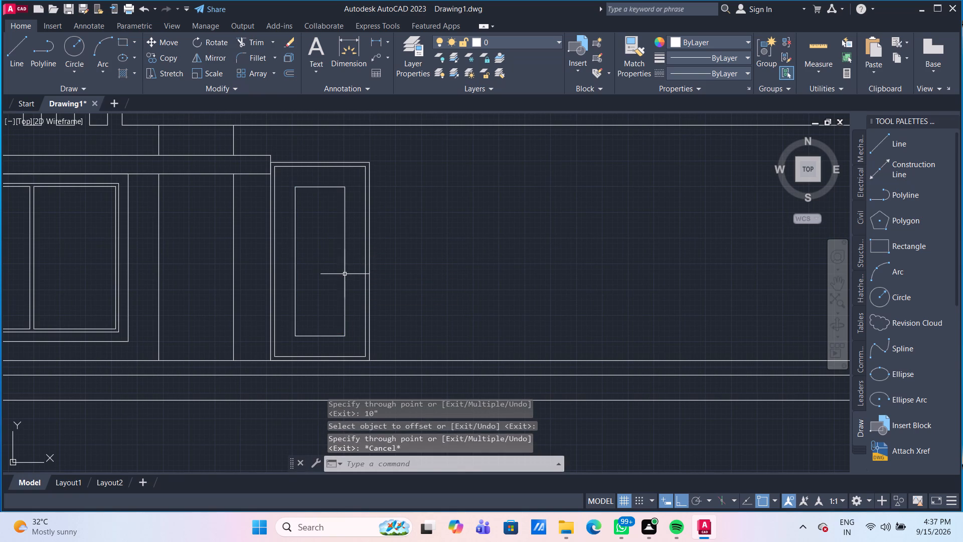
Explode the innermost panel rectangle of the opening into separate lines.
click(344, 275)
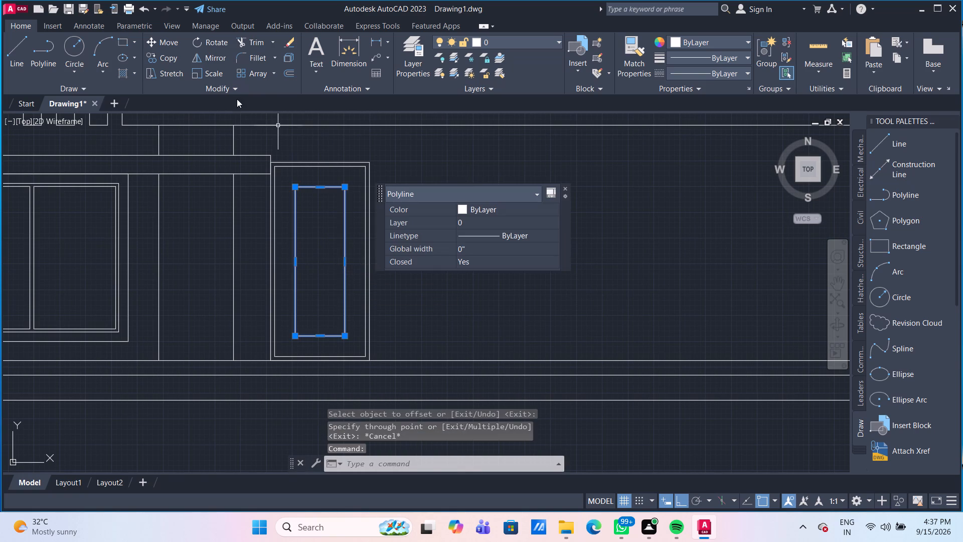
click(292, 55)
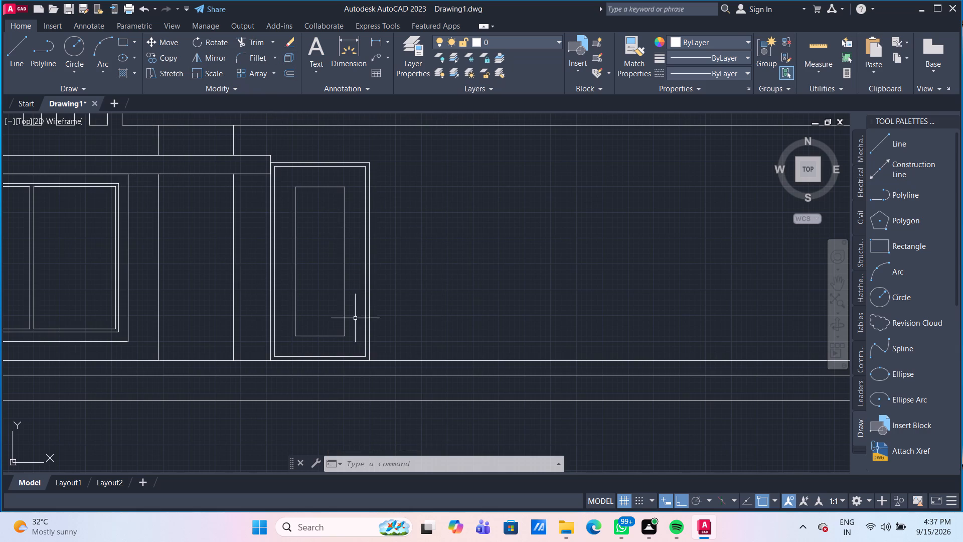
Move the panel's bottom line by its endpoint up to the midpoint of the panel's vertical side.
click(334, 338)
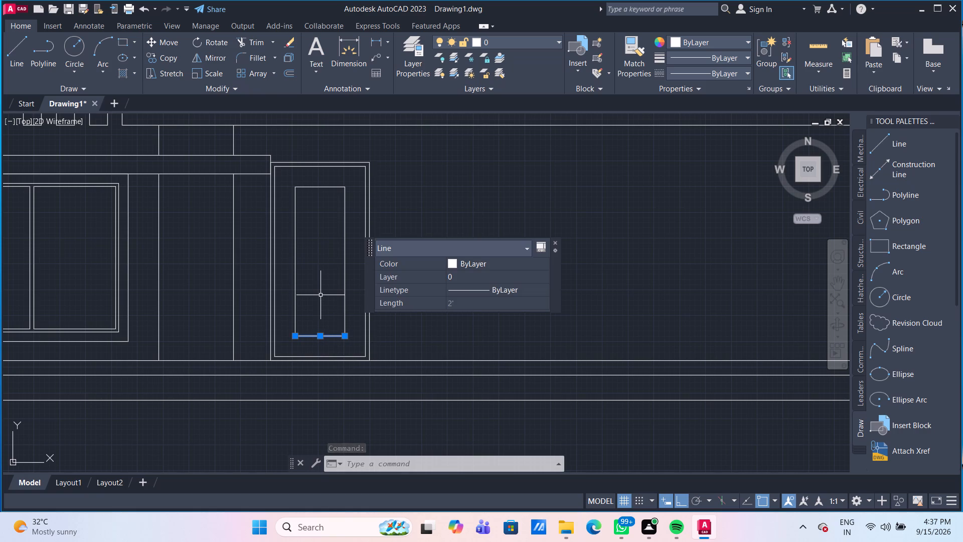
key(m)
key(Return)
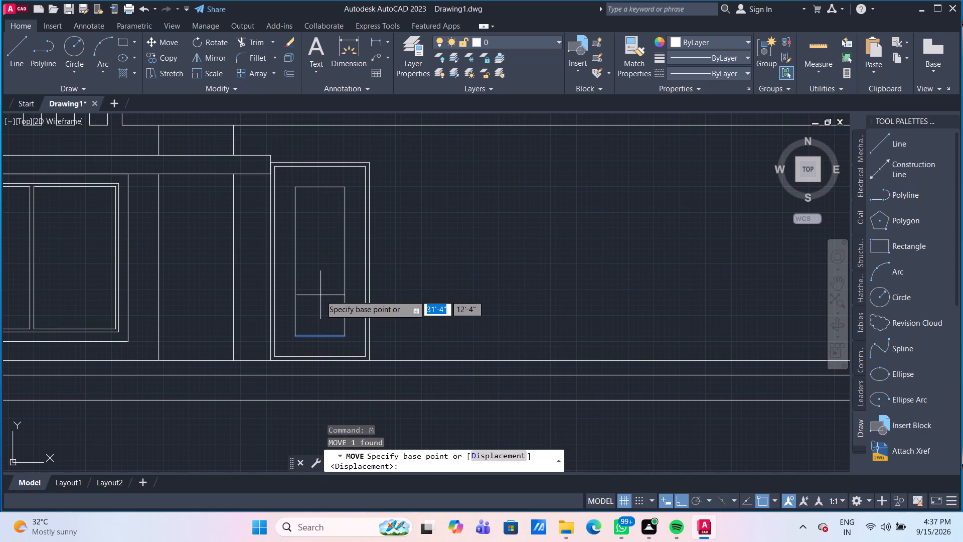
click(345, 333)
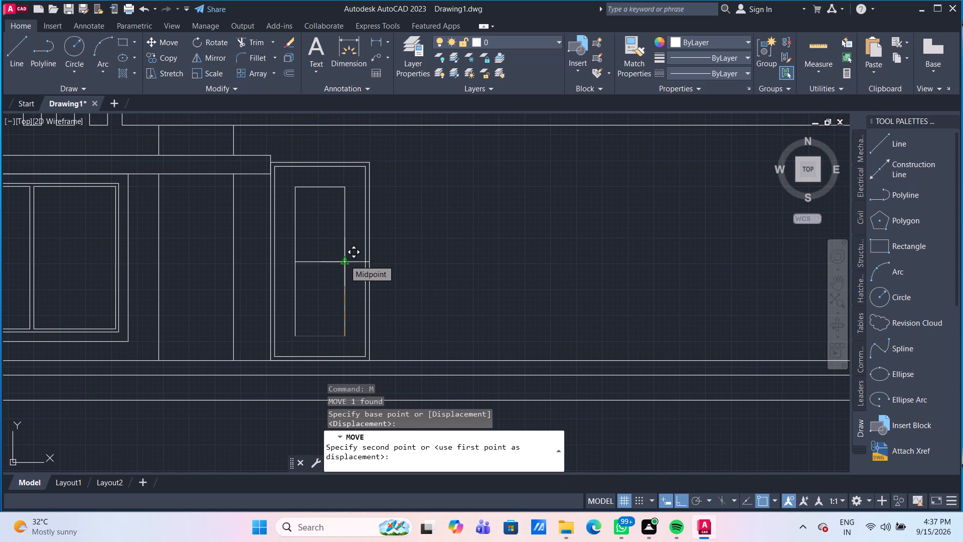
click(345, 260)
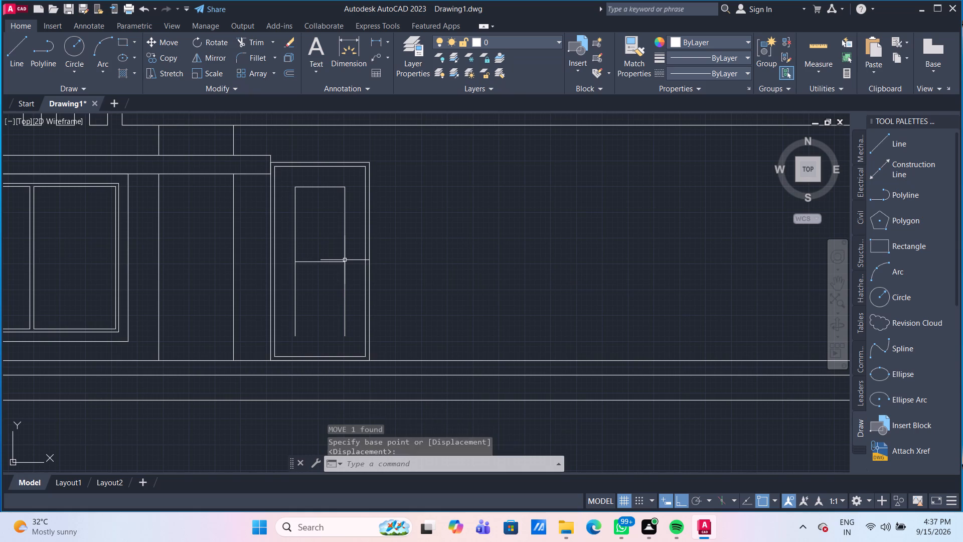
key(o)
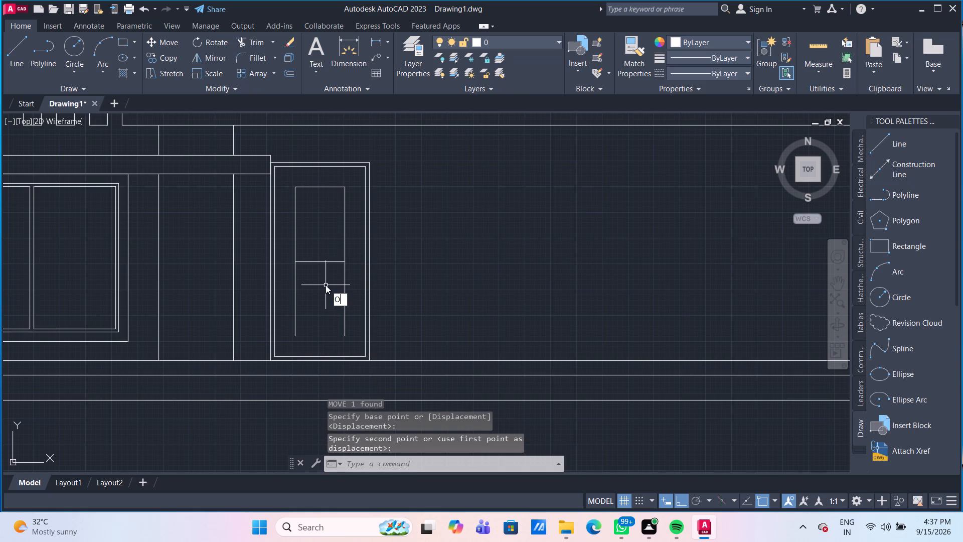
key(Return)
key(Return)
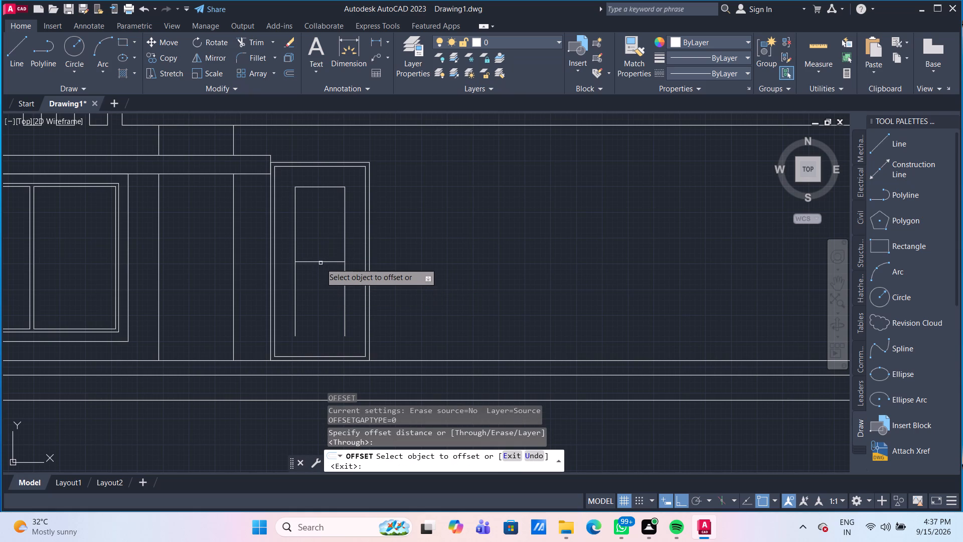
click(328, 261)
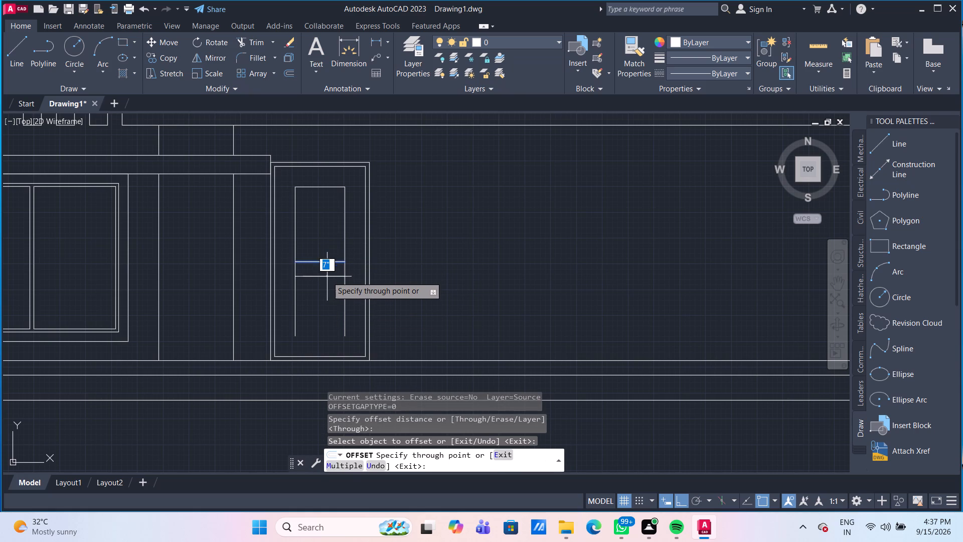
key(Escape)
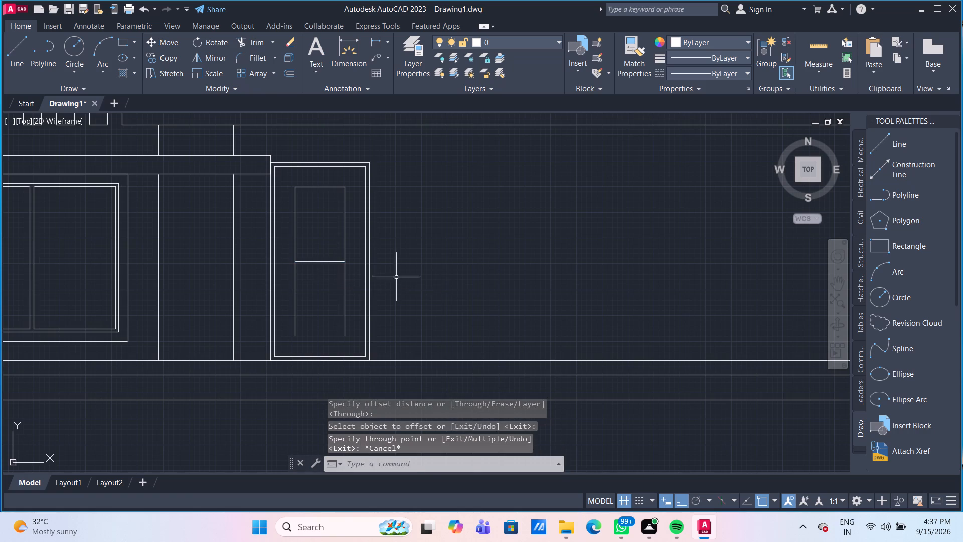
Measure the spacing between the panel's vertical side and the surrounding frame outline with quick measure.
click(818, 51)
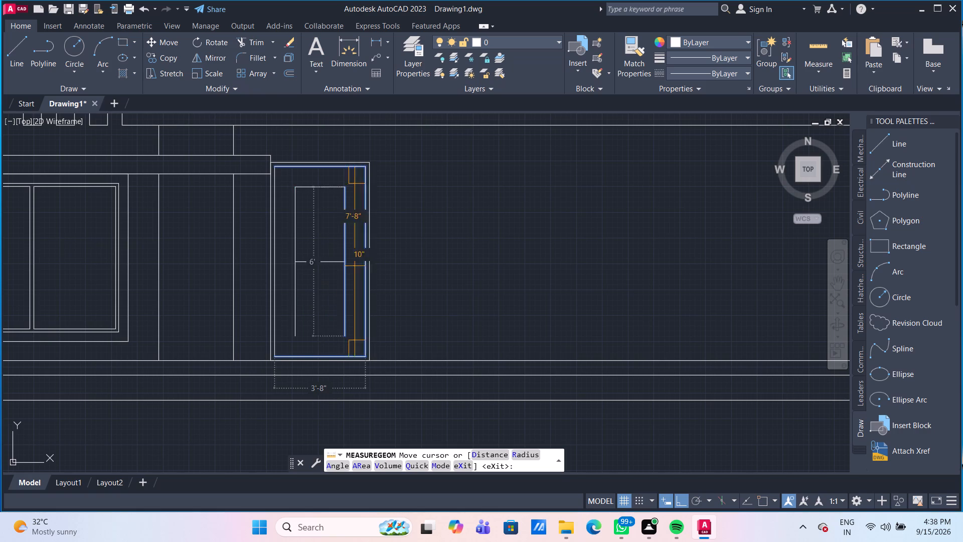
key(Escape)
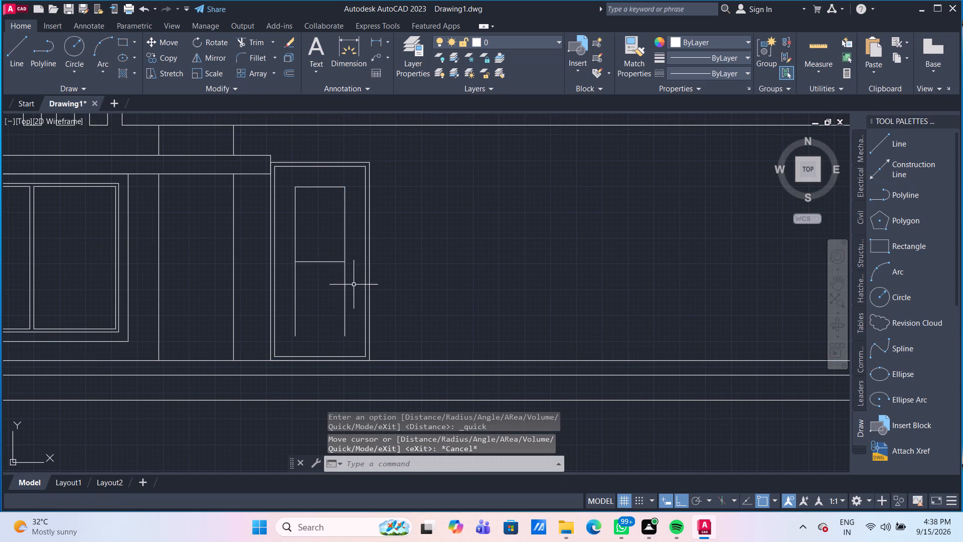
Offset the horizontal line at the middle of the door panel 9" downward.
key(o)
key(Return)
key(Return)
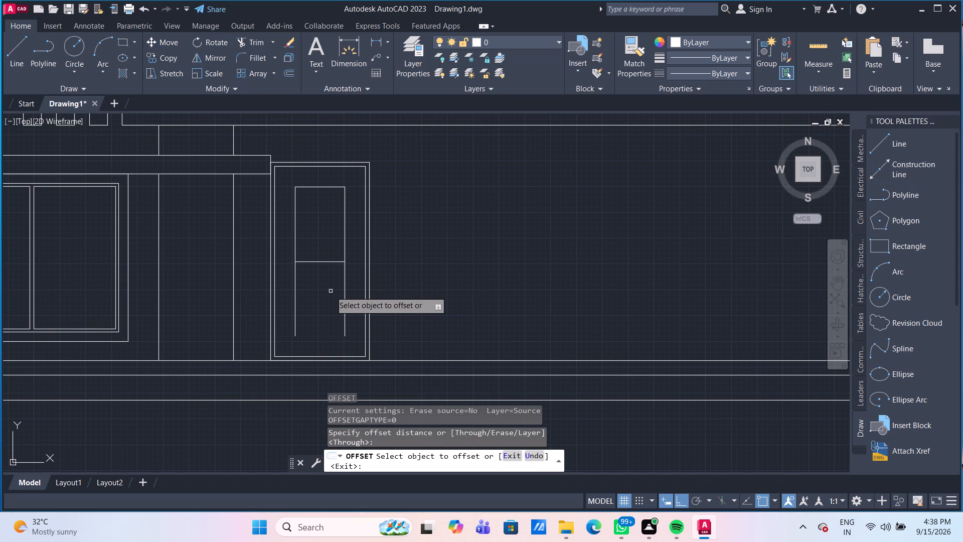
click(327, 261)
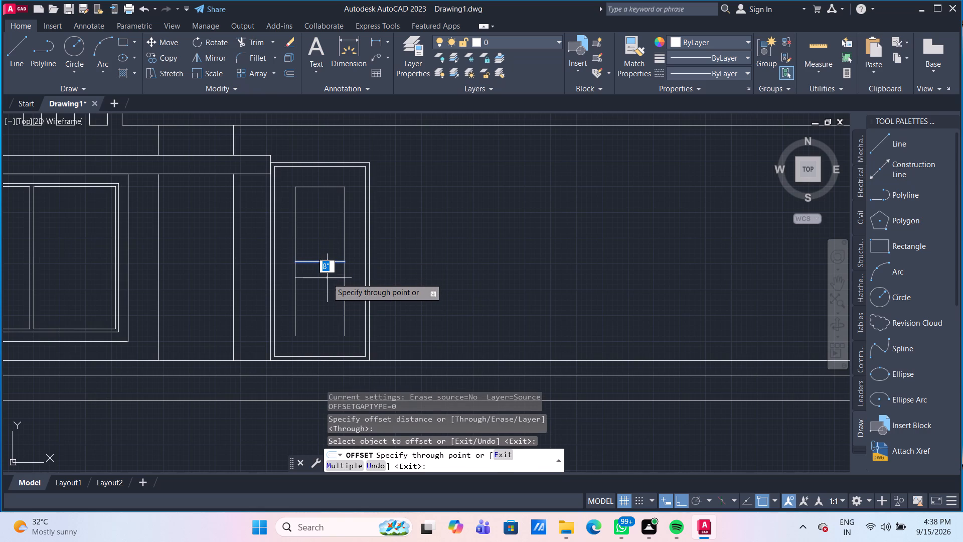
text(9")
key(Return)
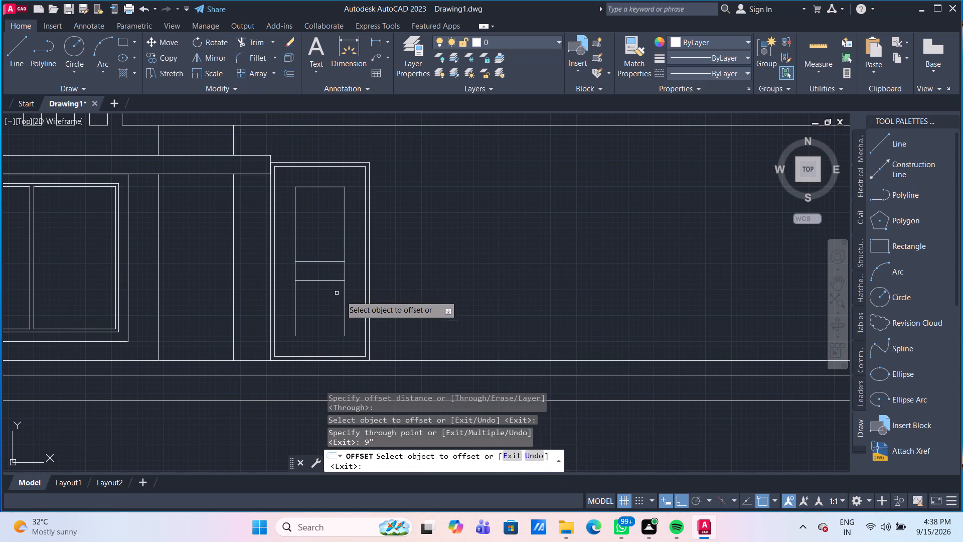
Offset both vertical sides of the door panel 9" inward.
click(343, 302)
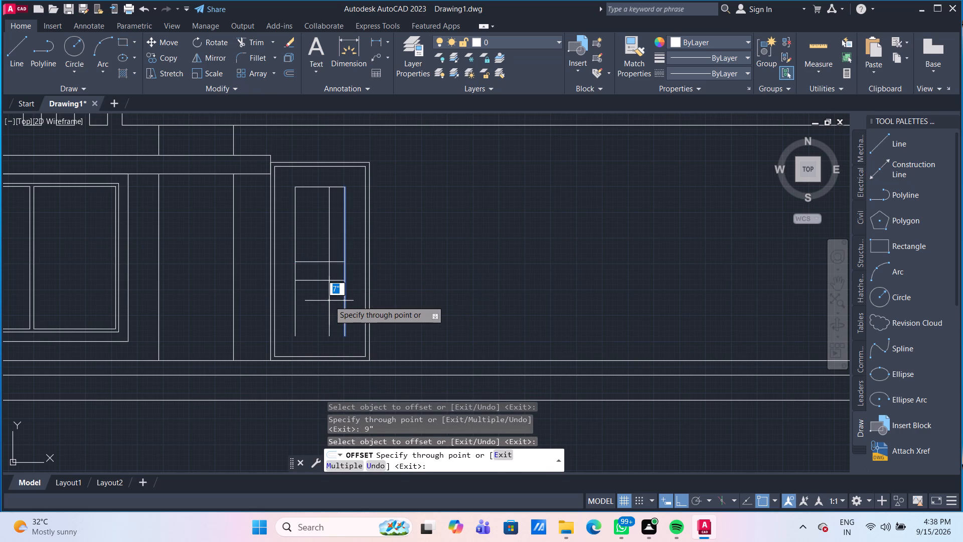
text(9")
key(Return)
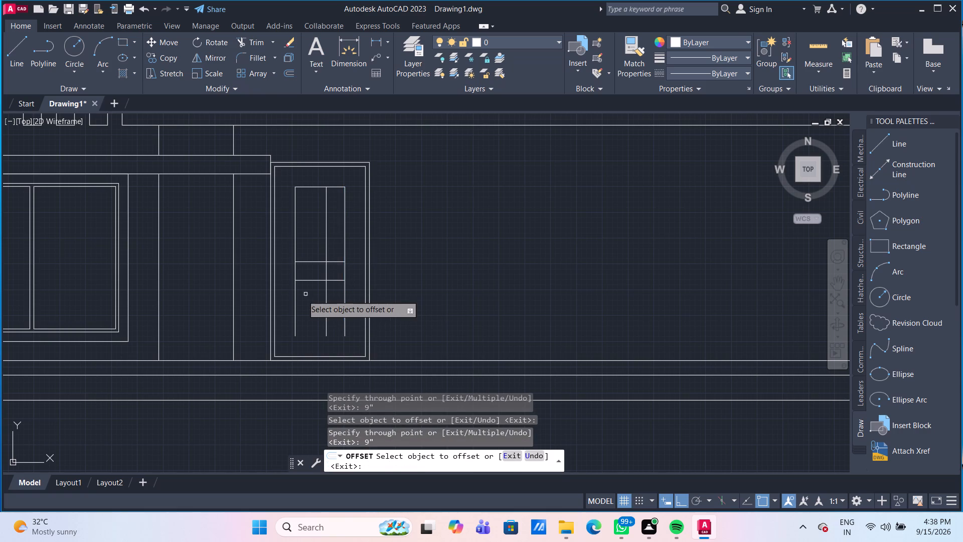
click(294, 298)
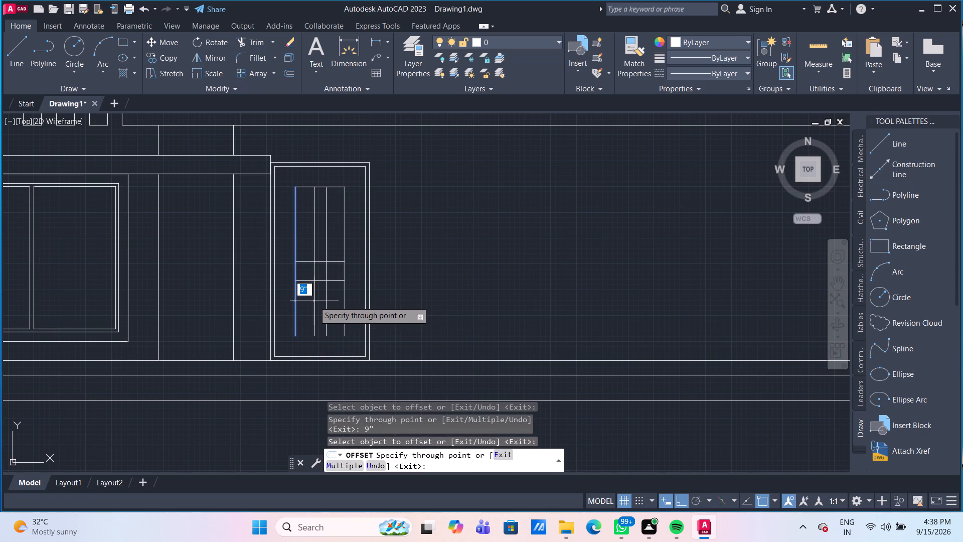
text(9")
key(Return)
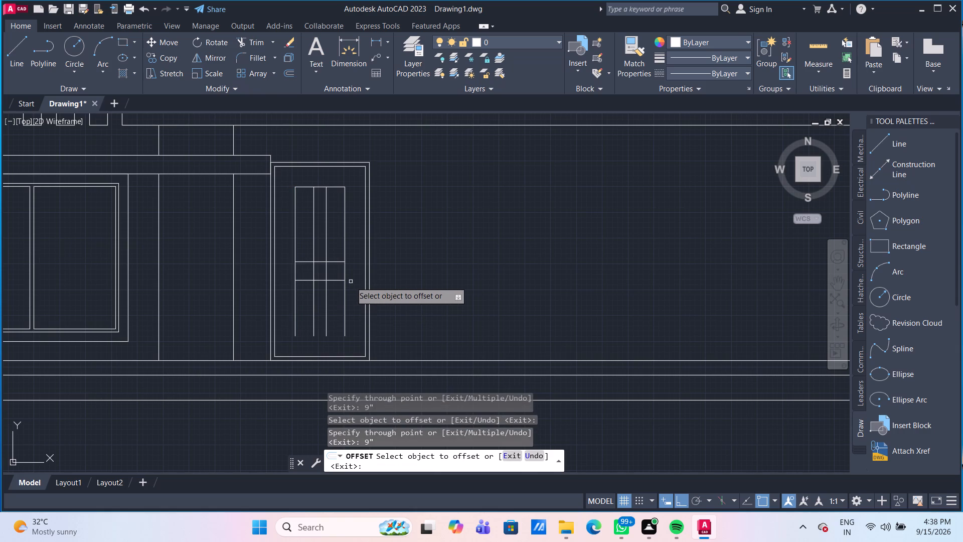
key(Escape)
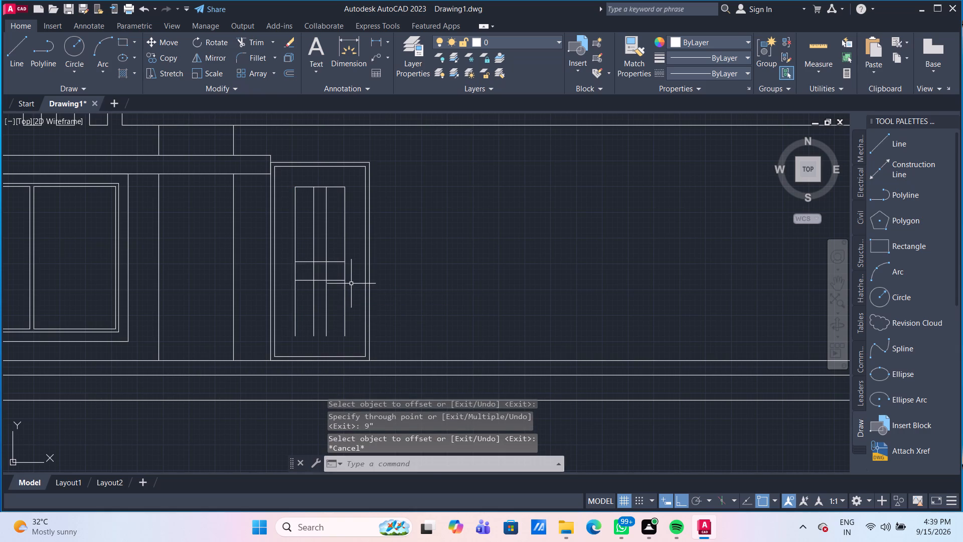
Draw a line across the open bottom of the door panel, joining the lower endpoints of its four vertical lines.
click(20, 61)
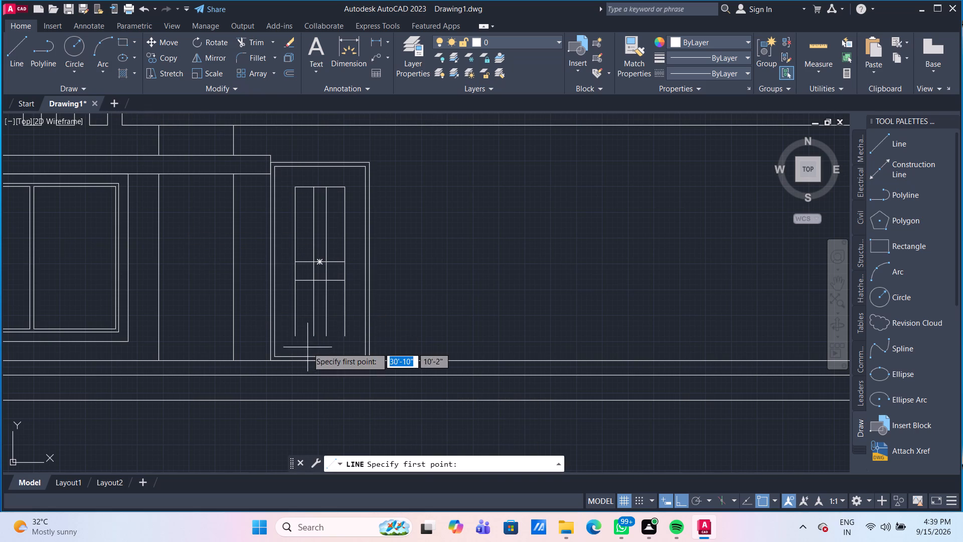
click(296, 334)
click(311, 334)
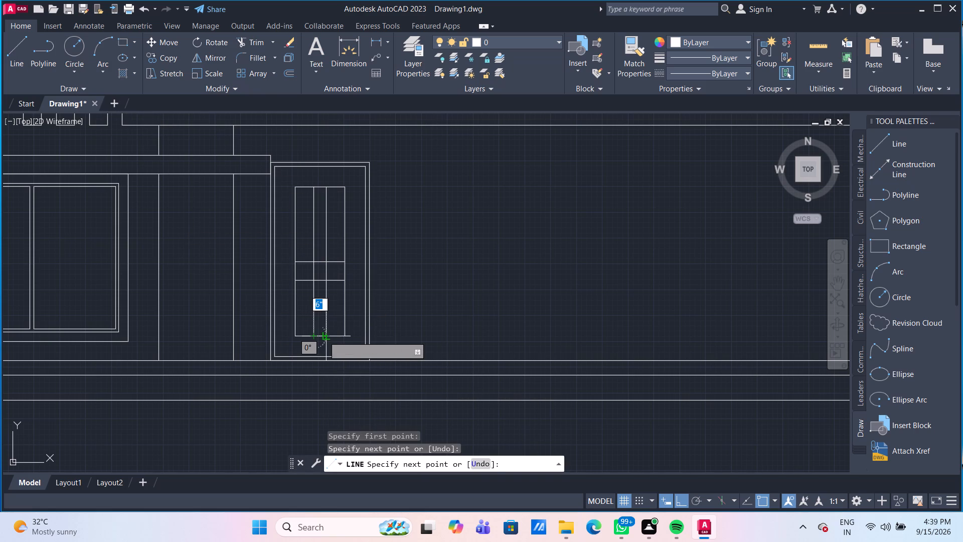
click(324, 336)
click(345, 336)
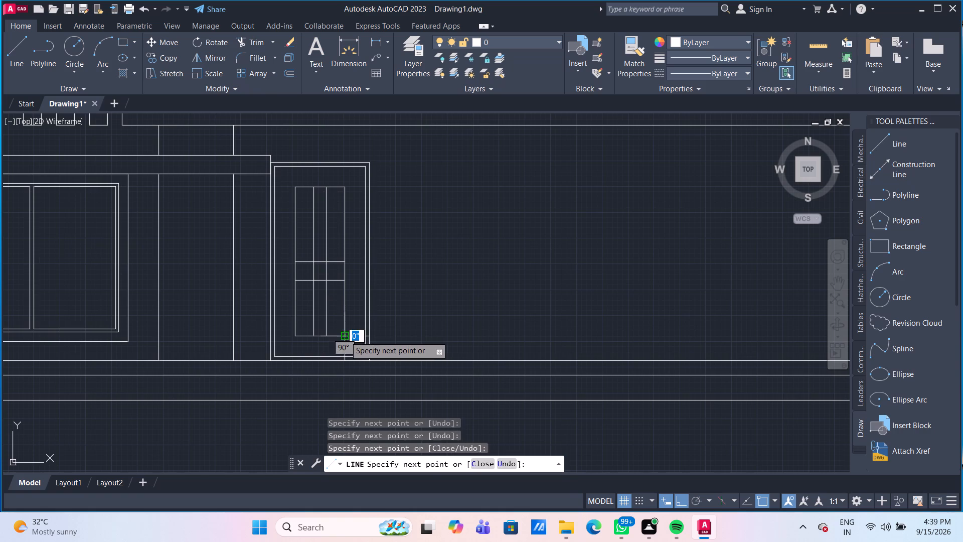
key(Escape)
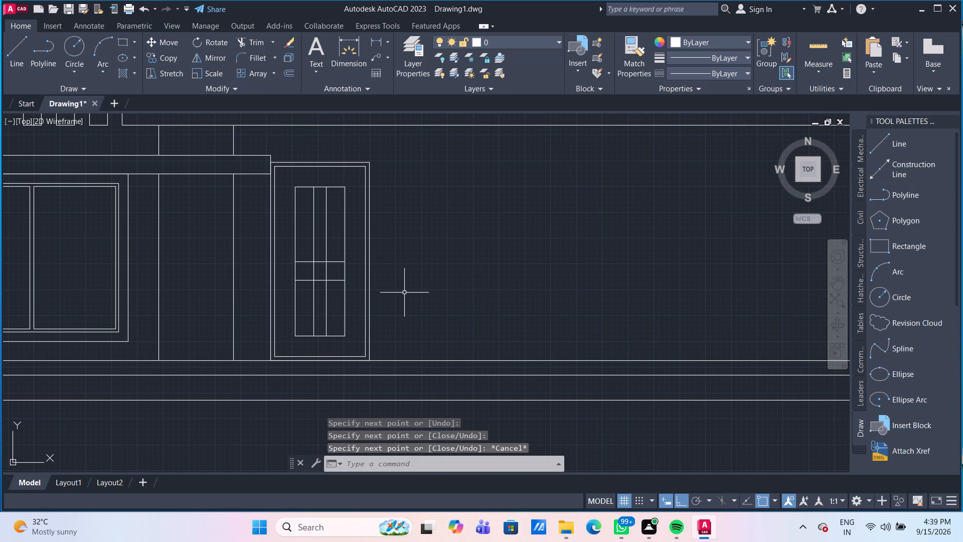
Trim the door panel's inner lines to leave one upper panel and two separate narrow lower panels.
text(TR)
key(Return)
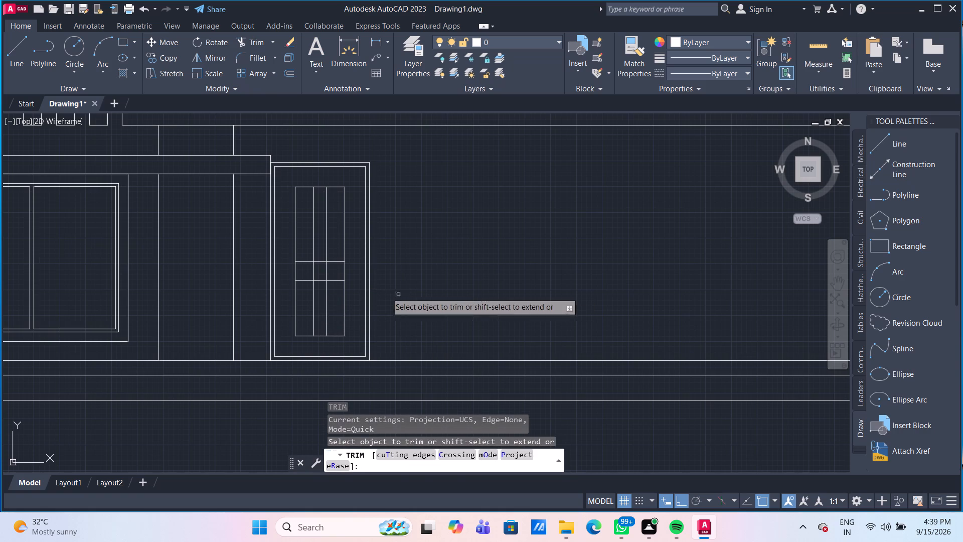
click(309, 220)
click(331, 224)
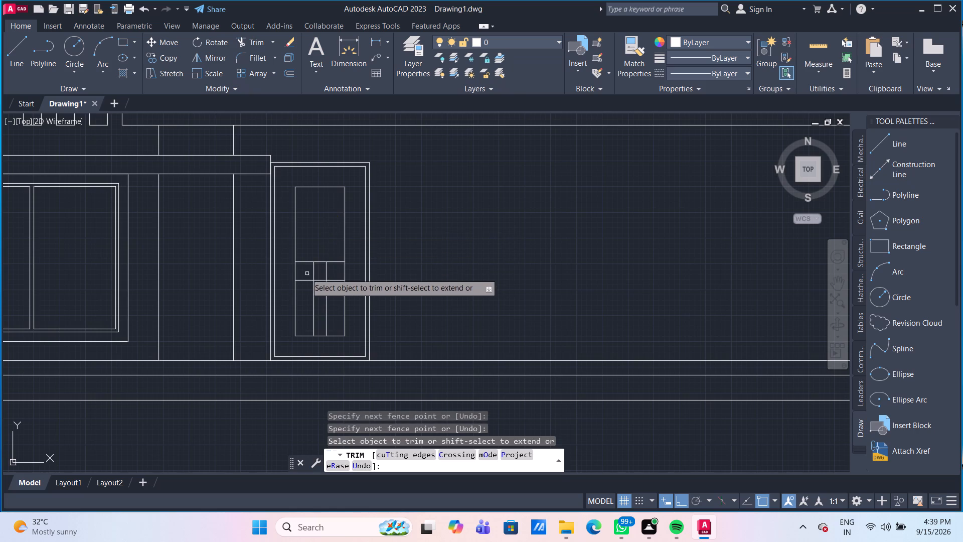
click(290, 269)
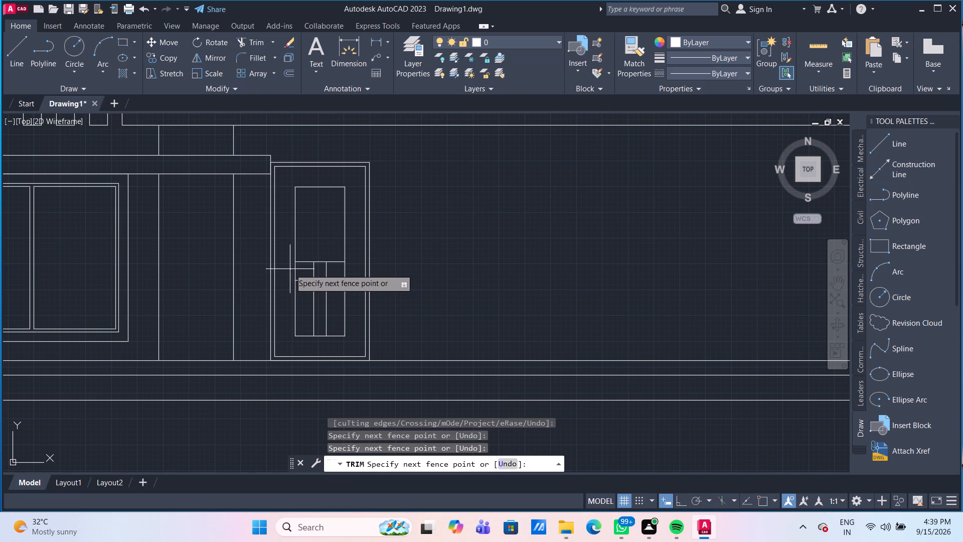
click(348, 272)
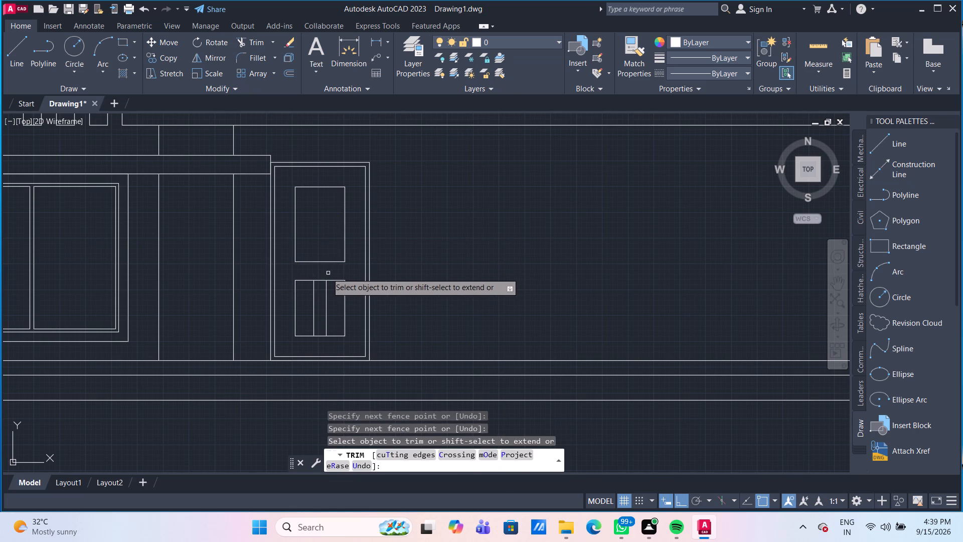
click(320, 273)
click(321, 341)
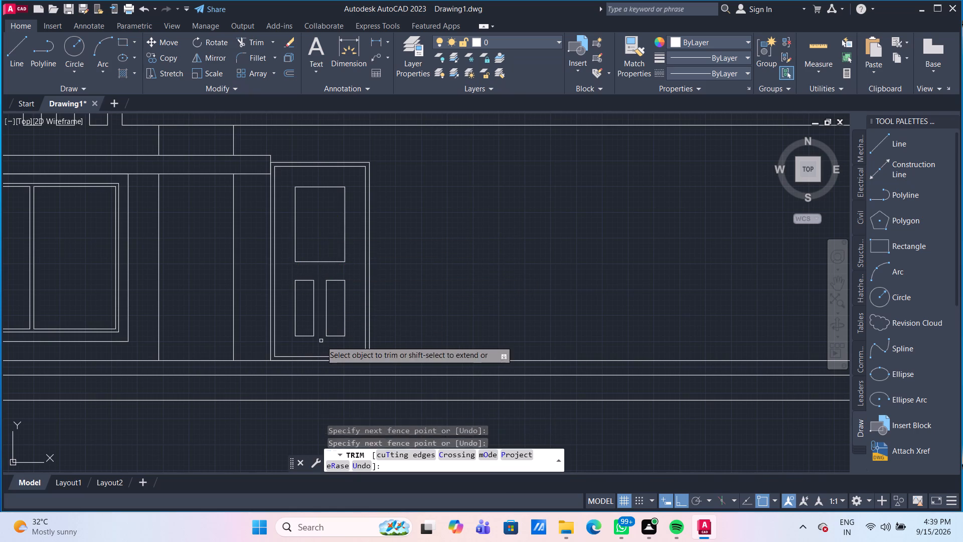
scroll(431, 296, down, 1)
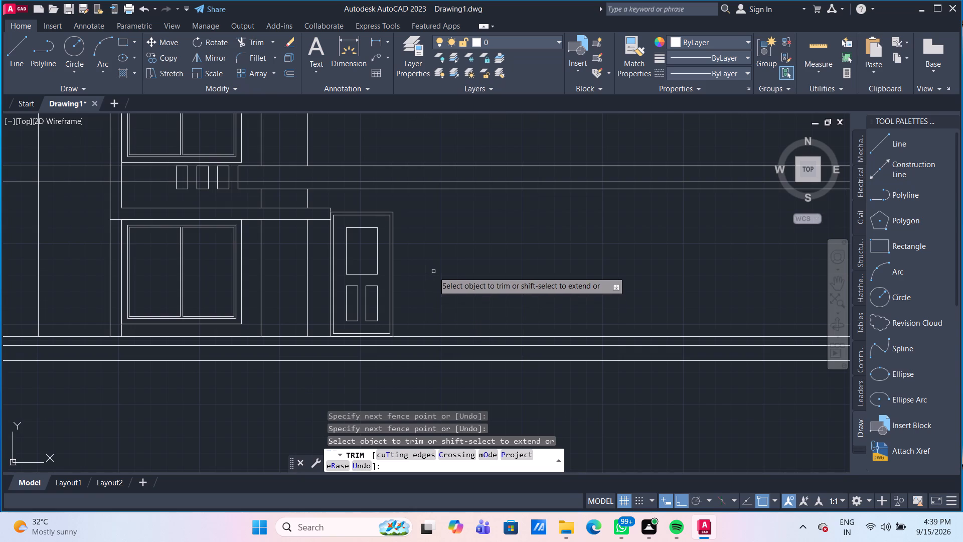
key(Escape)
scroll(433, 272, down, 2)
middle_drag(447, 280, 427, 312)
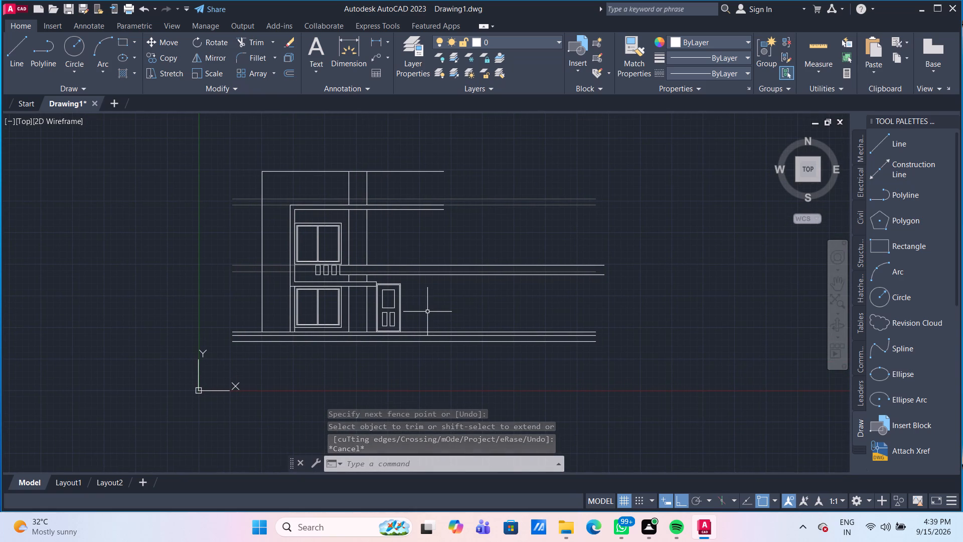
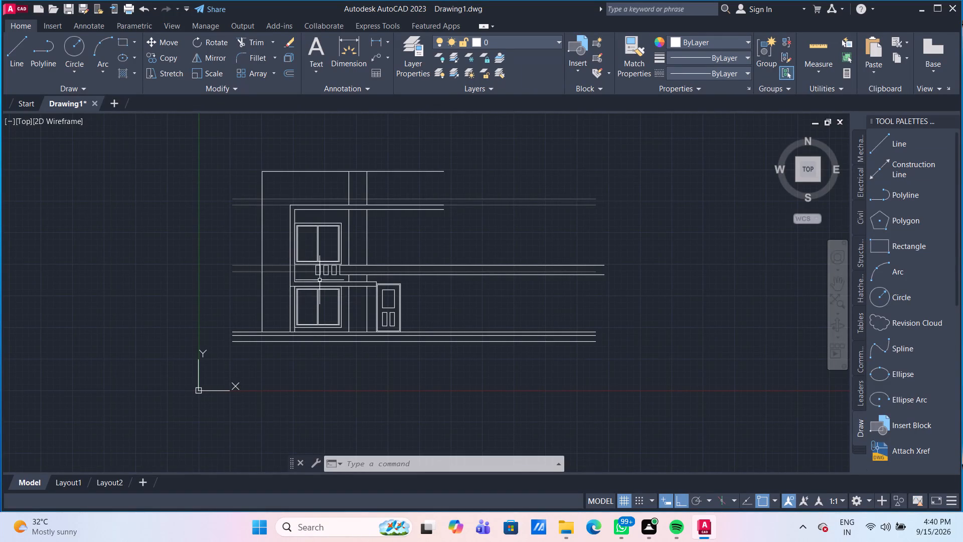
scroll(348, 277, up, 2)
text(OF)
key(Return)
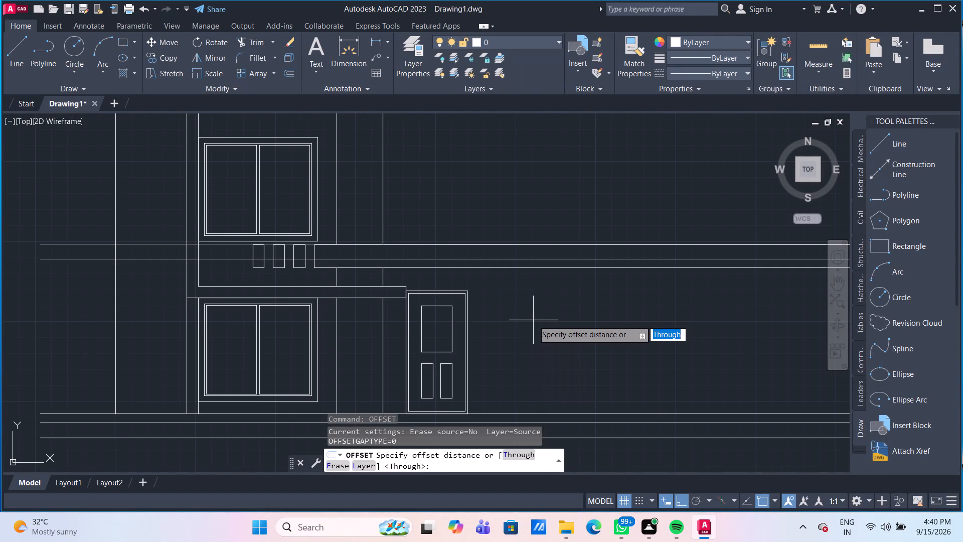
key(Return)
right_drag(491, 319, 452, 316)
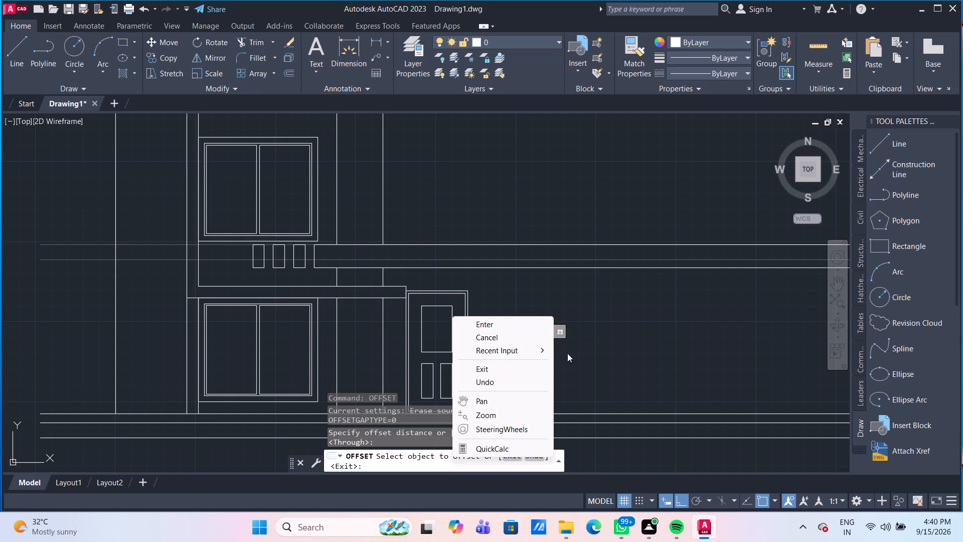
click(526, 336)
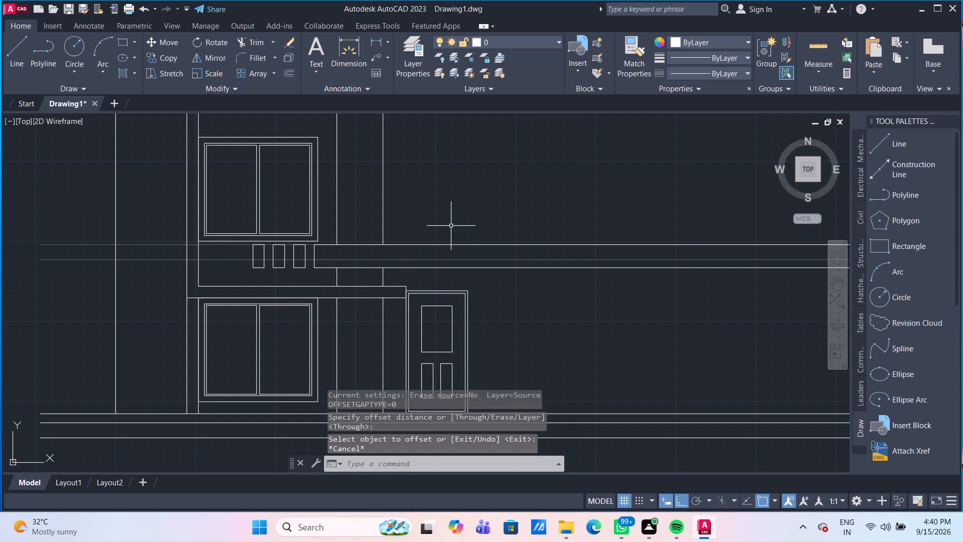
Offset the short vertical line at the horizontal band's left end 22'7" to the right along the band.
key(o)
key(Return)
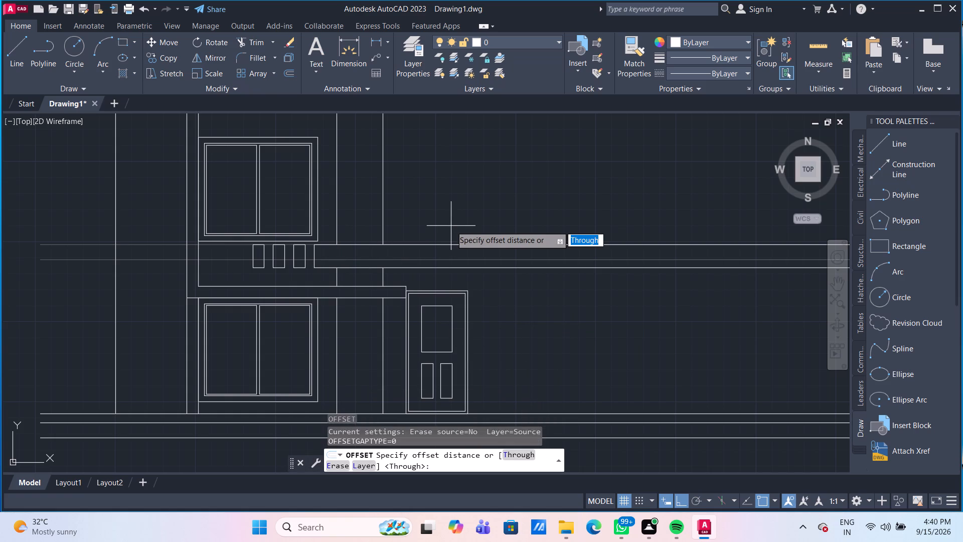
key(Return)
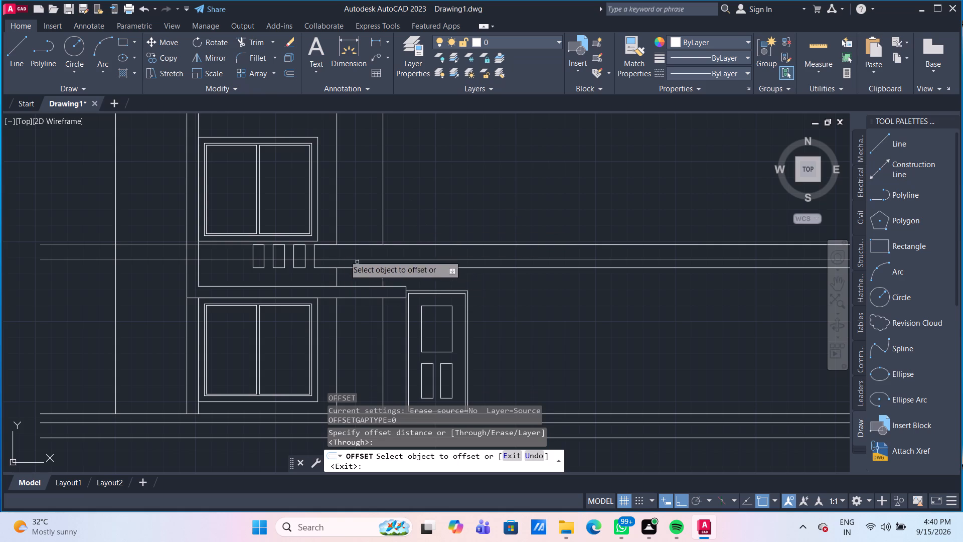
click(315, 255)
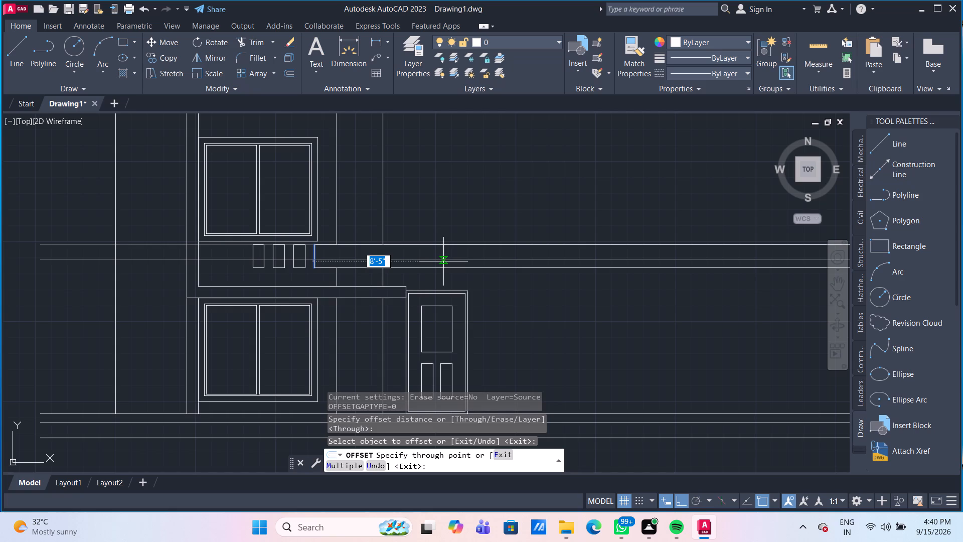
text(22'7")
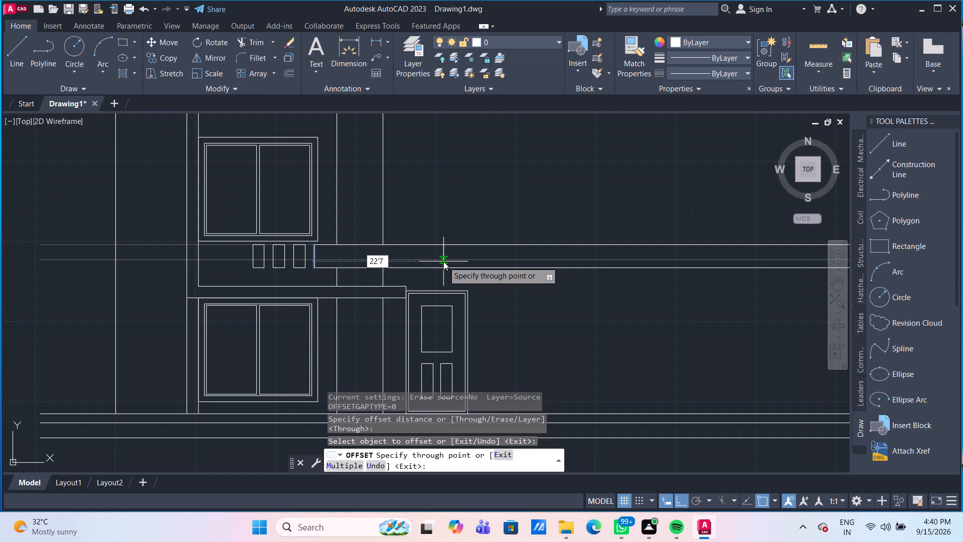
key(Return)
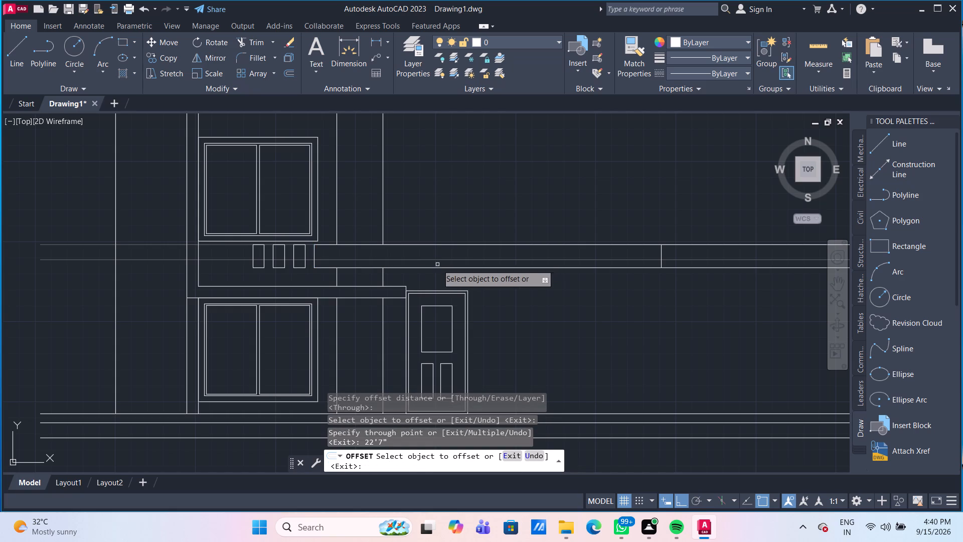
Stretch the lower end of the offset vertical line down from the band to the top ground line.
scroll(507, 287, down, 2)
scroll(632, 261, up, 1)
middle_drag(632, 261, 609, 257)
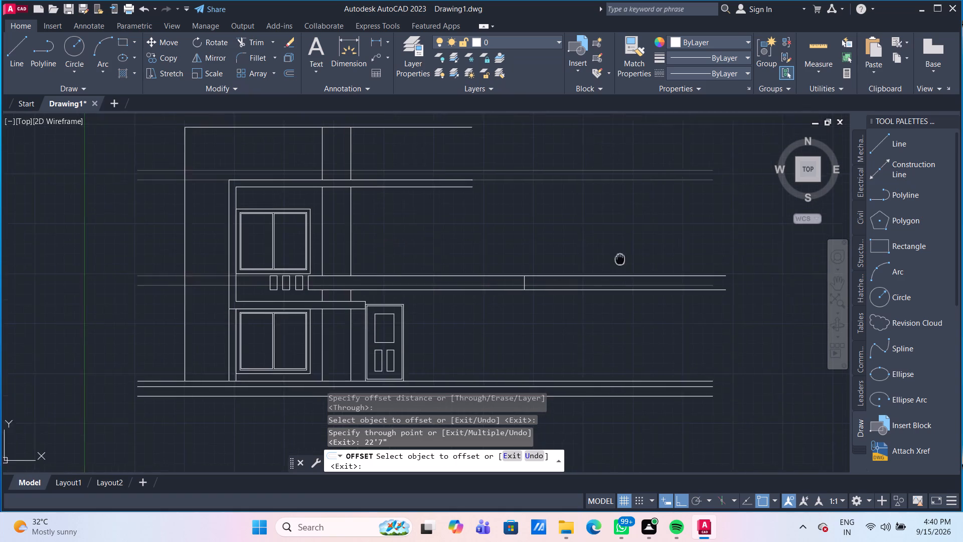
middle_drag(609, 257, 606, 257)
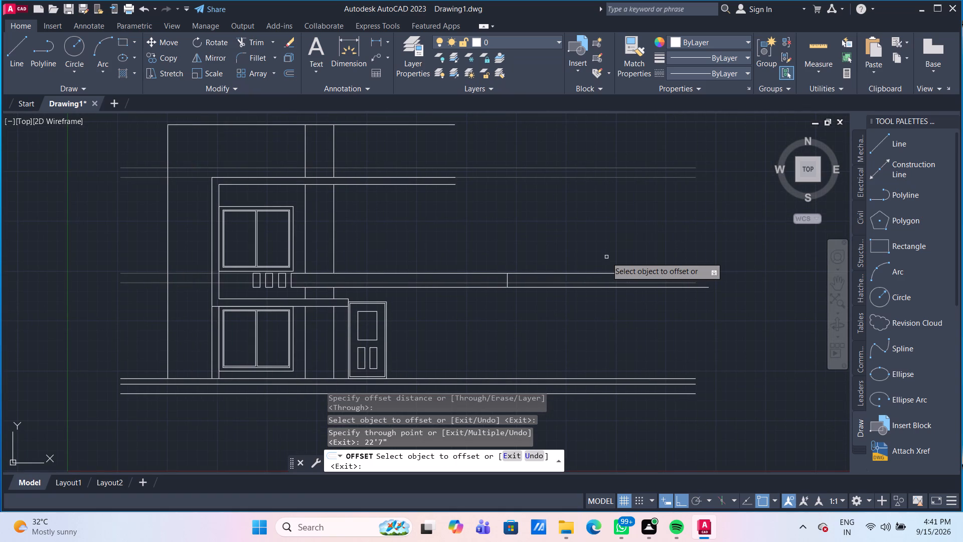
click(20, 58)
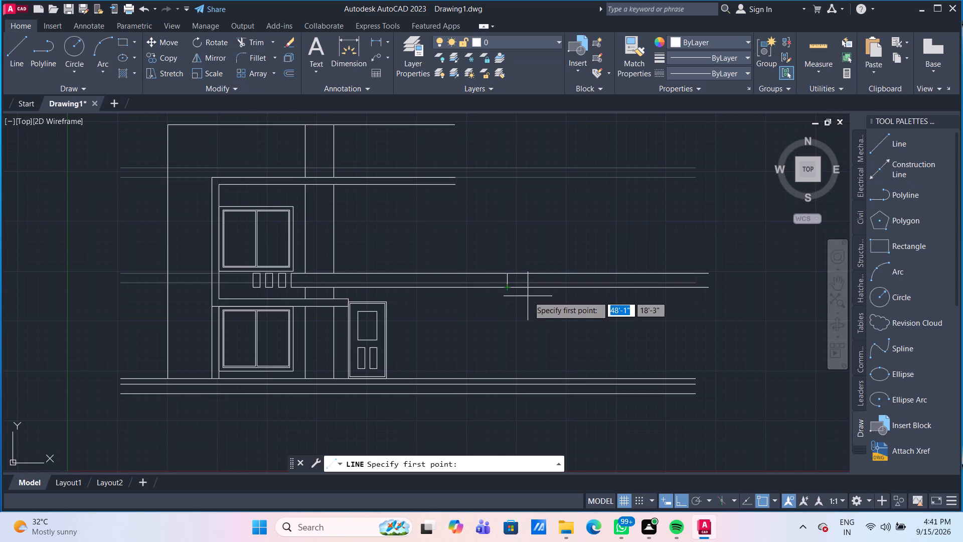
key(Escape)
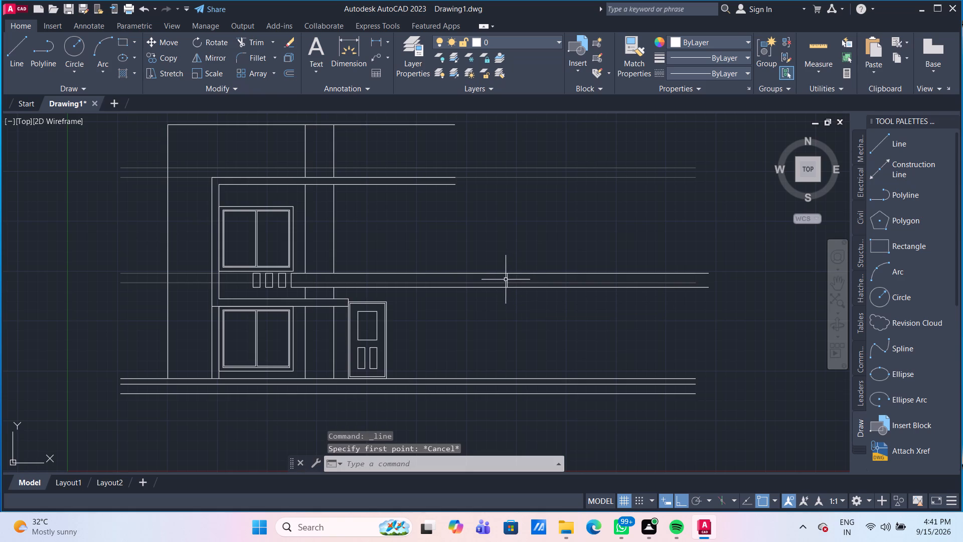
click(506, 280)
scroll(507, 292, up, 1)
click(507, 285)
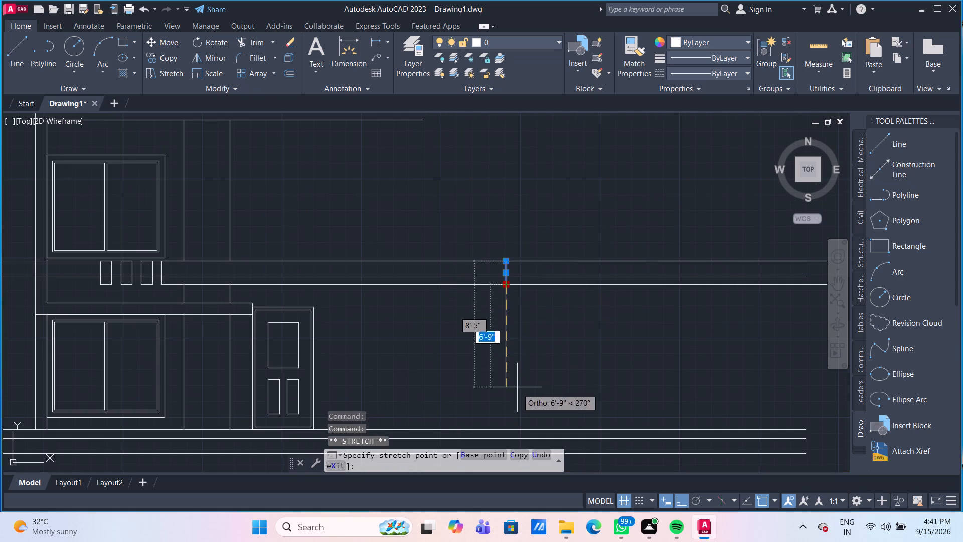
middle_drag(519, 400, 496, 314)
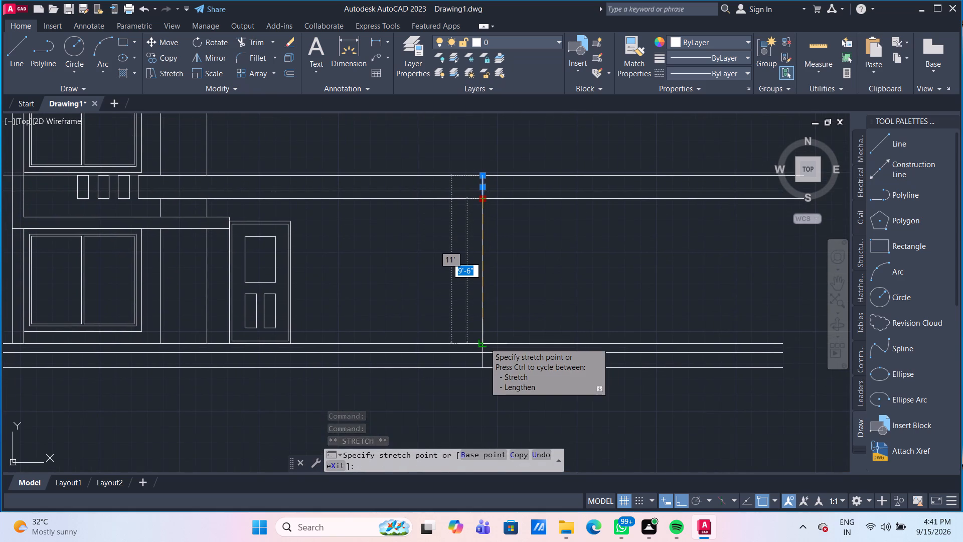
click(485, 343)
key(Escape)
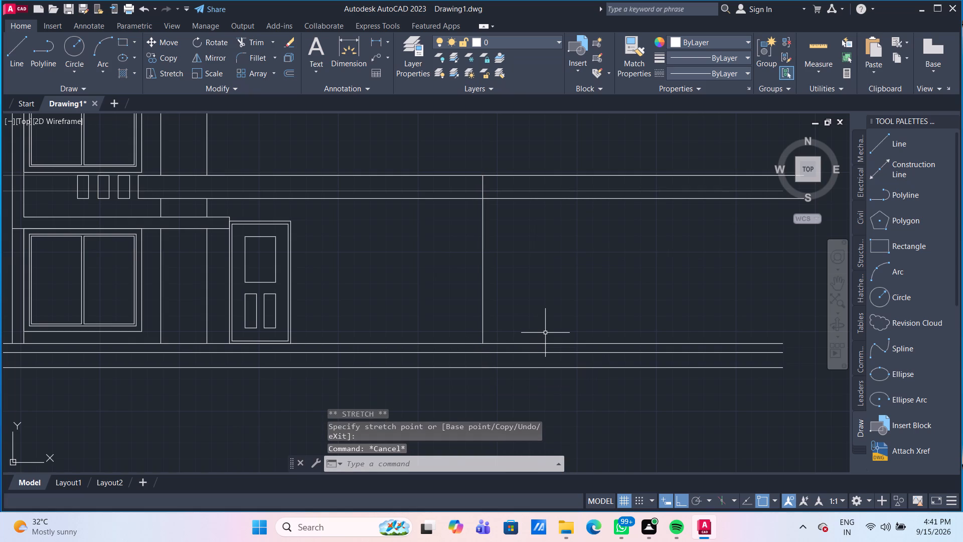
Stretch the upper end of that vertical line well above the roof line, making it about 47'-3" long overall.
middle_drag(522, 247, 522, 356)
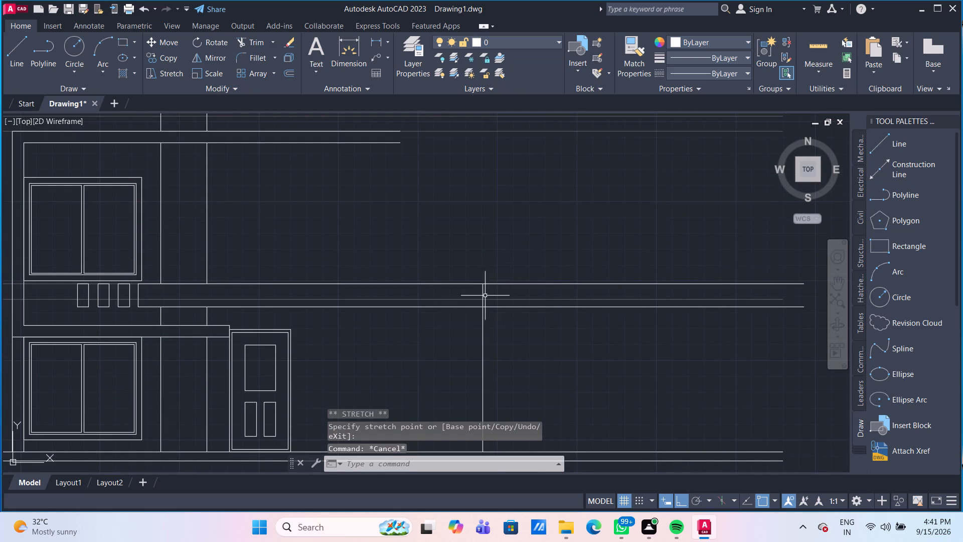
click(483, 295)
drag(483, 282, 484, 265)
middle_drag(480, 171, 474, 313)
scroll(474, 310, down, 2)
scroll(472, 289, up, 2)
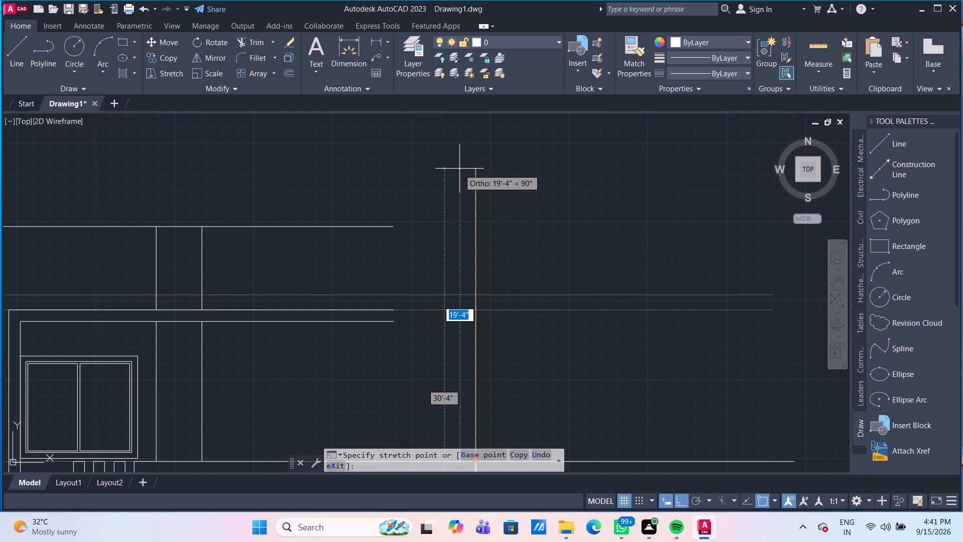
scroll(459, 169, down, 2)
middle_drag(461, 169, 455, 240)
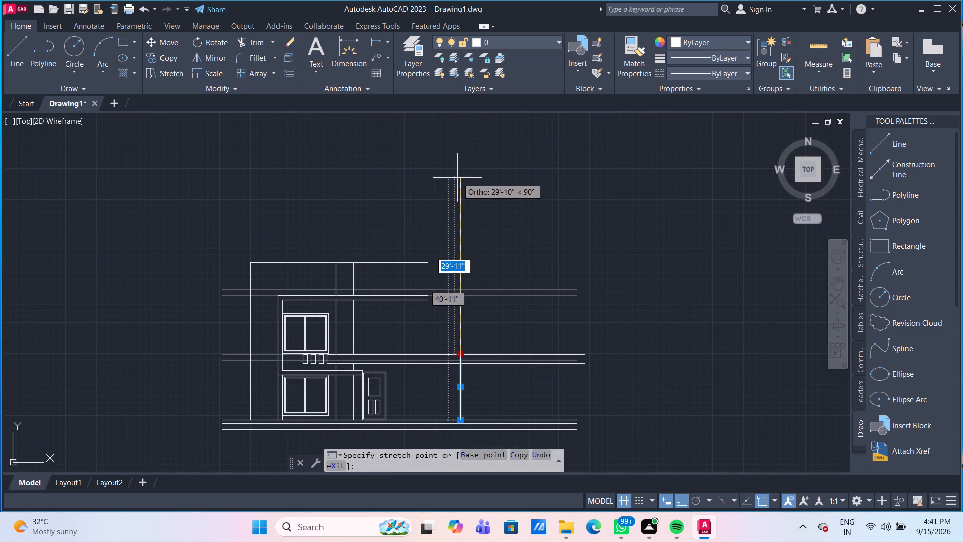
click(457, 140)
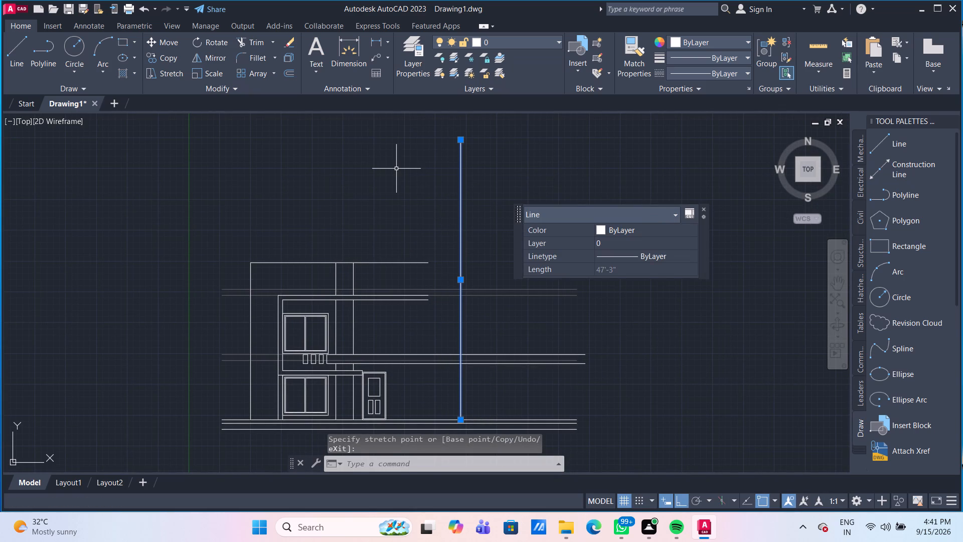
key(Escape)
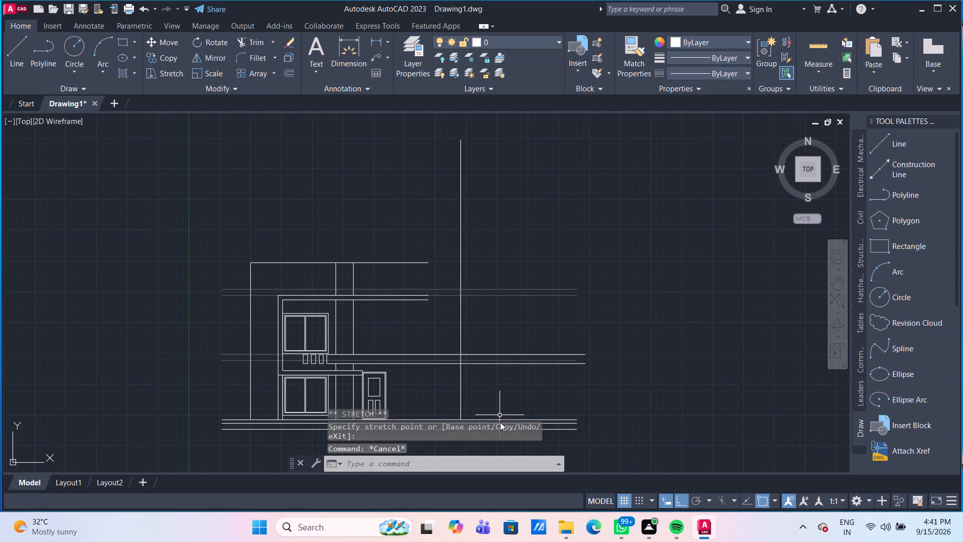
Quick-measure the distances around the band and the tall vertical line to the right of the door.
middle_drag(500, 422, 491, 302)
middle_drag(544, 365, 529, 259)
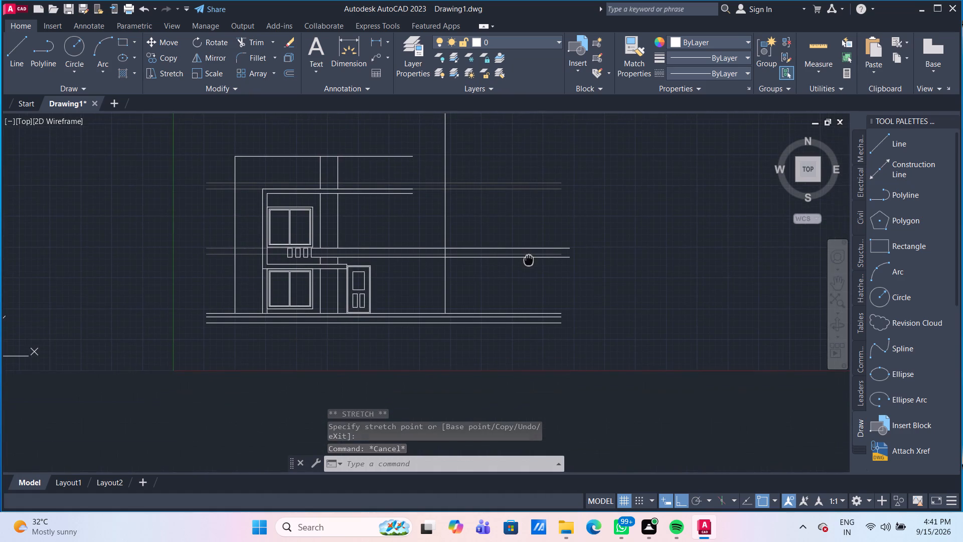
middle_drag(529, 259, 538, 271)
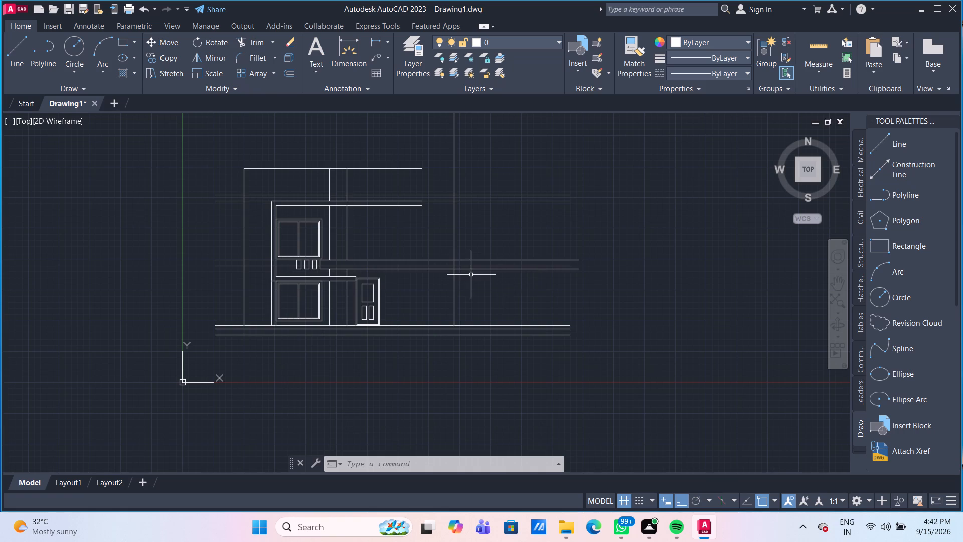
scroll(424, 308, up, 2)
middle_drag(431, 281, 437, 269)
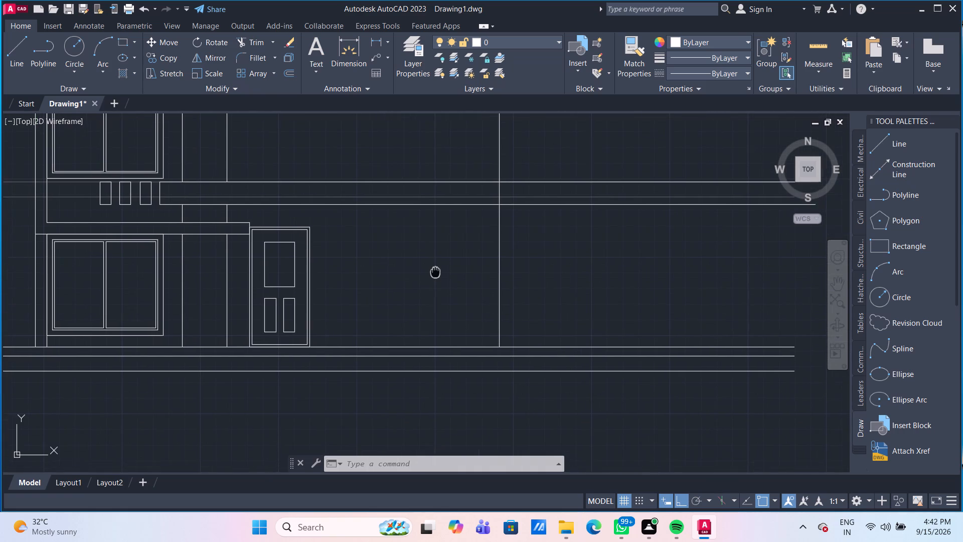
middle_drag(437, 269, 470, 261)
drag(813, 46, 813, 51)
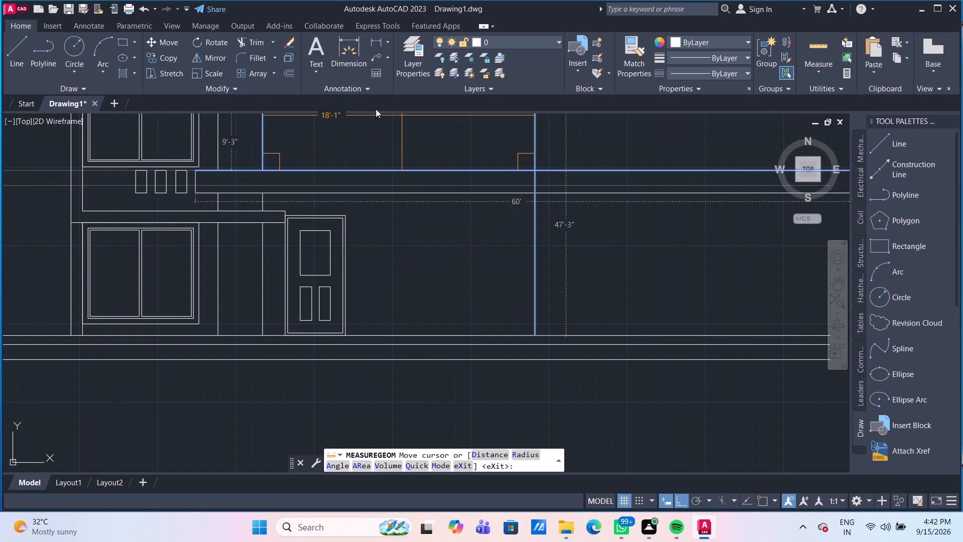
Draw a 5'9" wide by 3'3" high rectangle on the wall between the door and the tall vertical line.
click(124, 44)
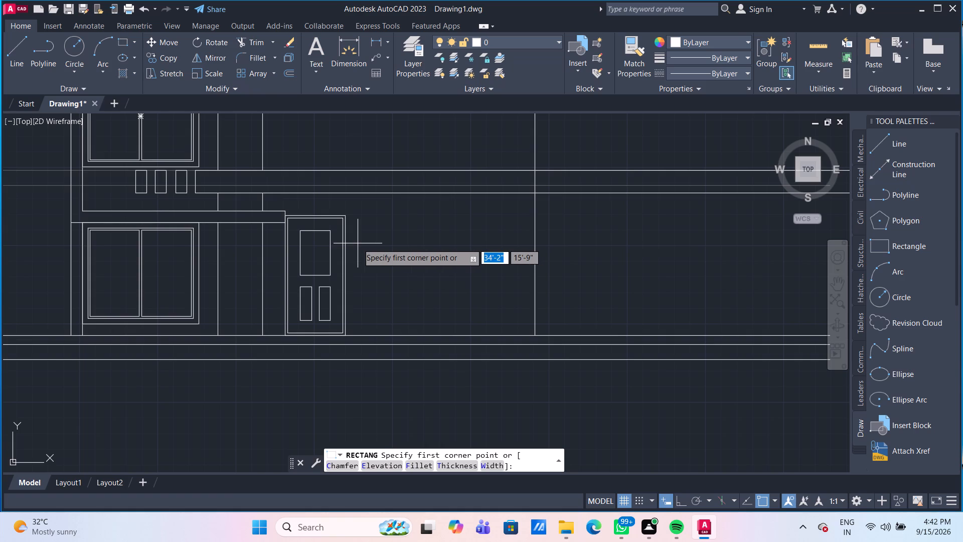
click(367, 243)
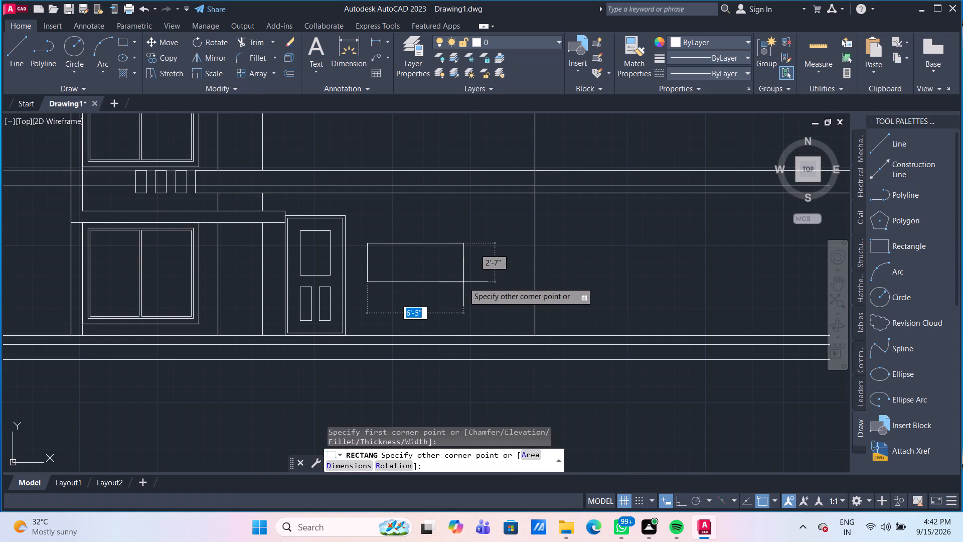
text(5'9")
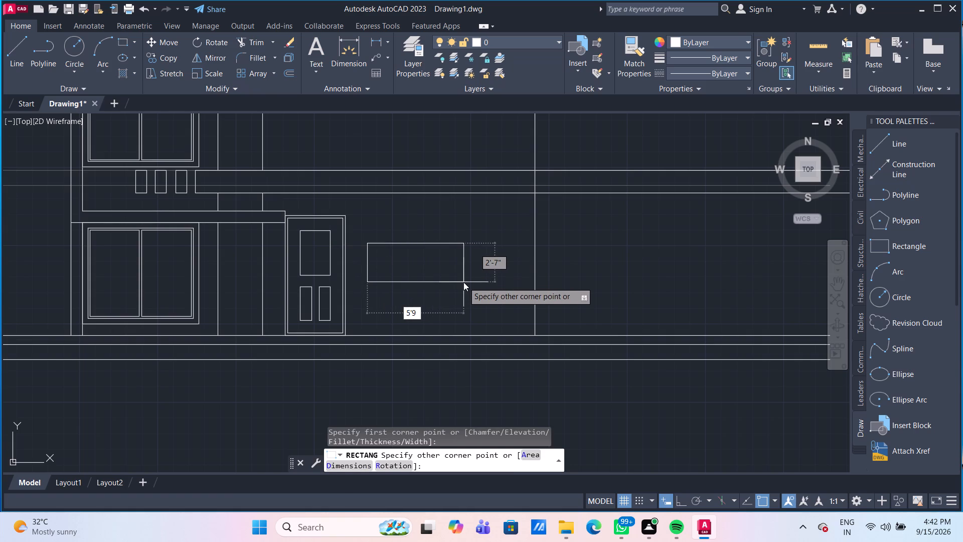
key(Tab)
text(3')
key(3)
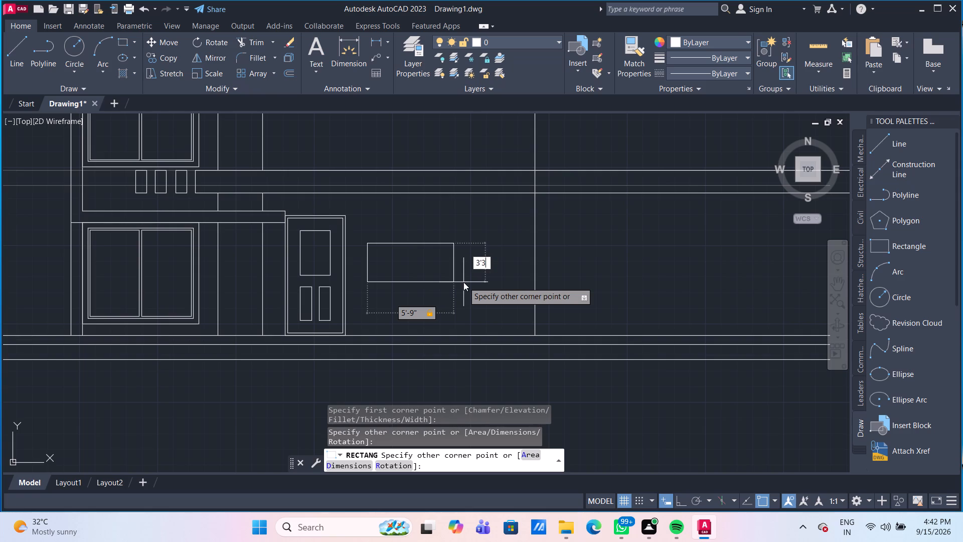
key(shift+quotedbl)
key(Return)
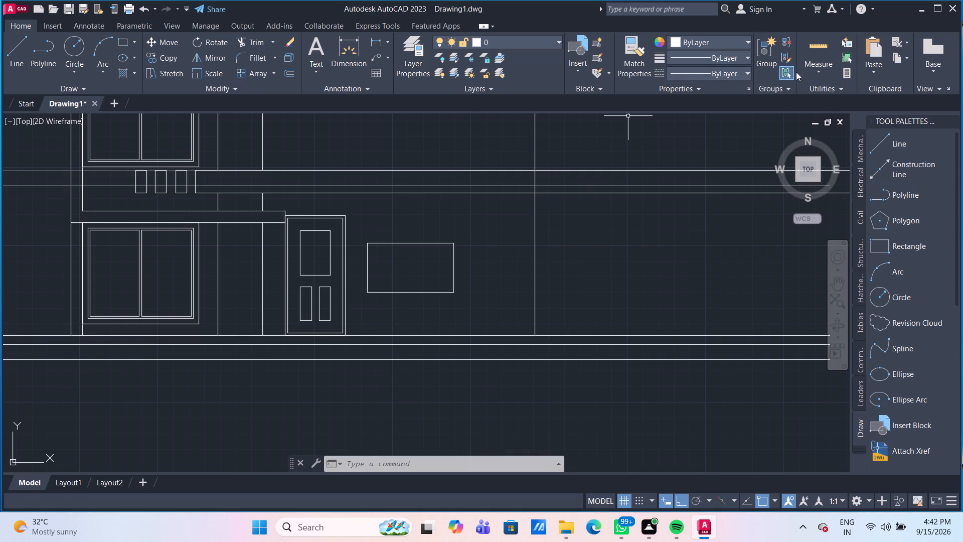
Quick-measure the new rectangle and its spacing to the tall vertical line.
click(819, 41)
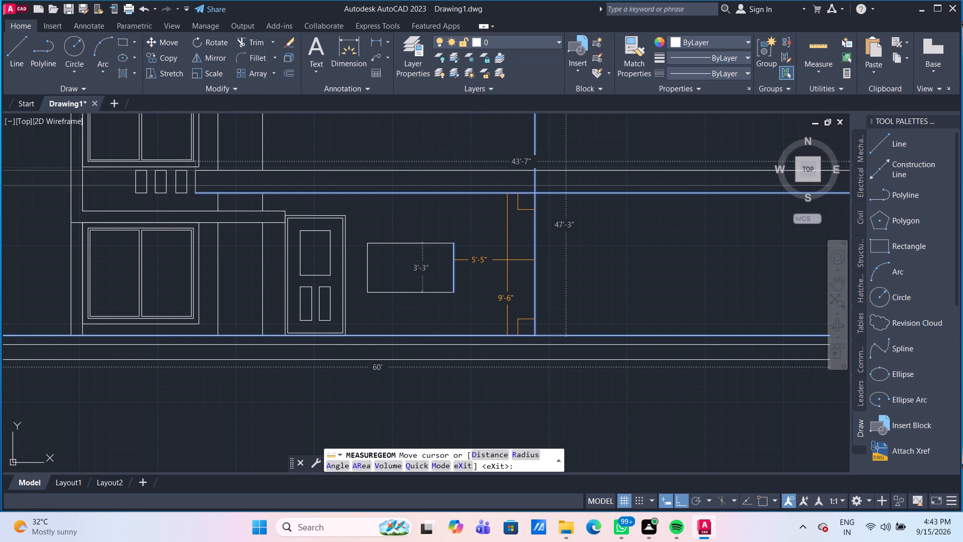
key(Escape)
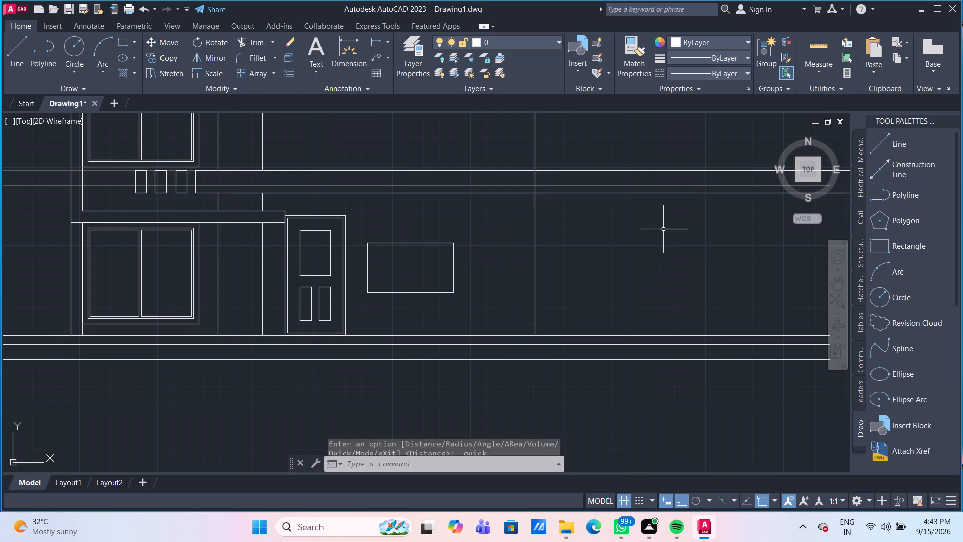
Offset the tall vertical line to the right of the door 3' toward the window rectangle.
scroll(612, 213, down, 2)
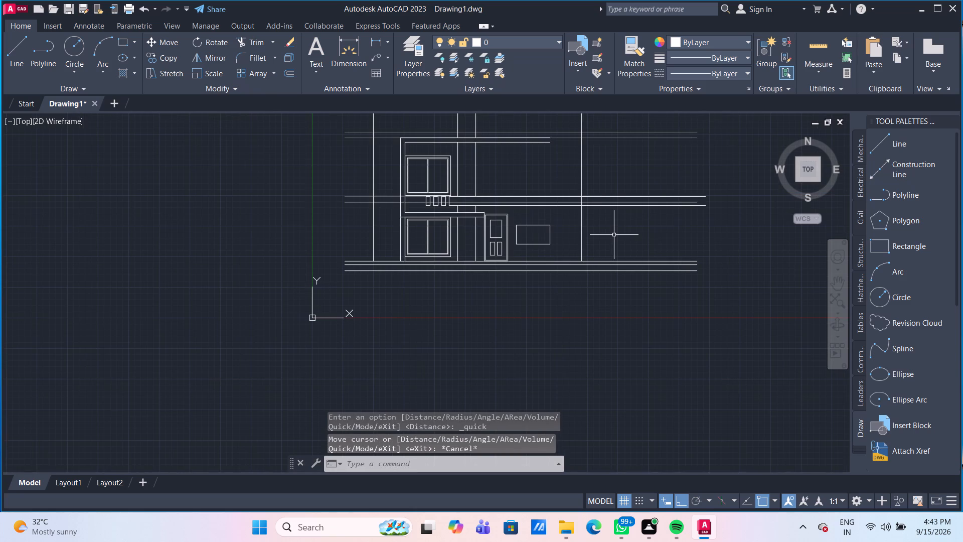
key(o)
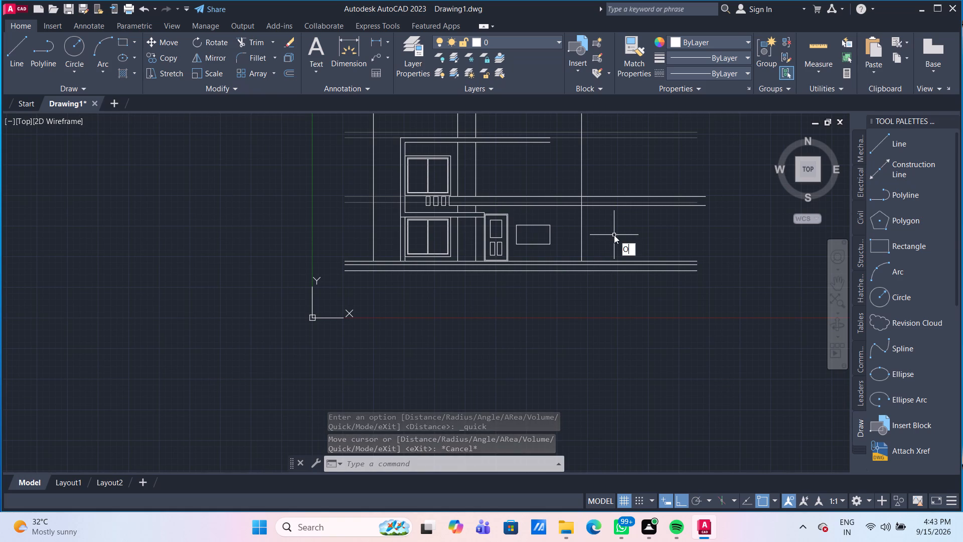
key(Return)
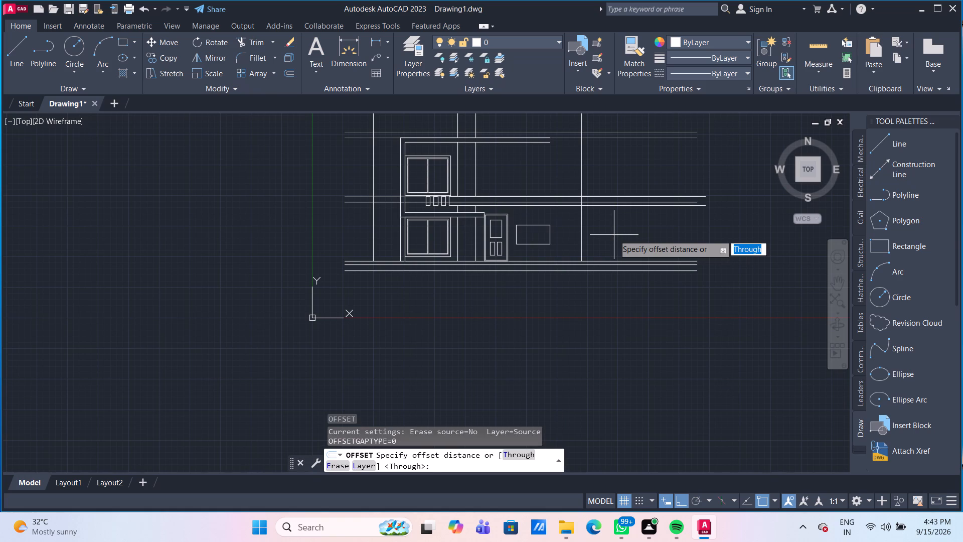
key(Return)
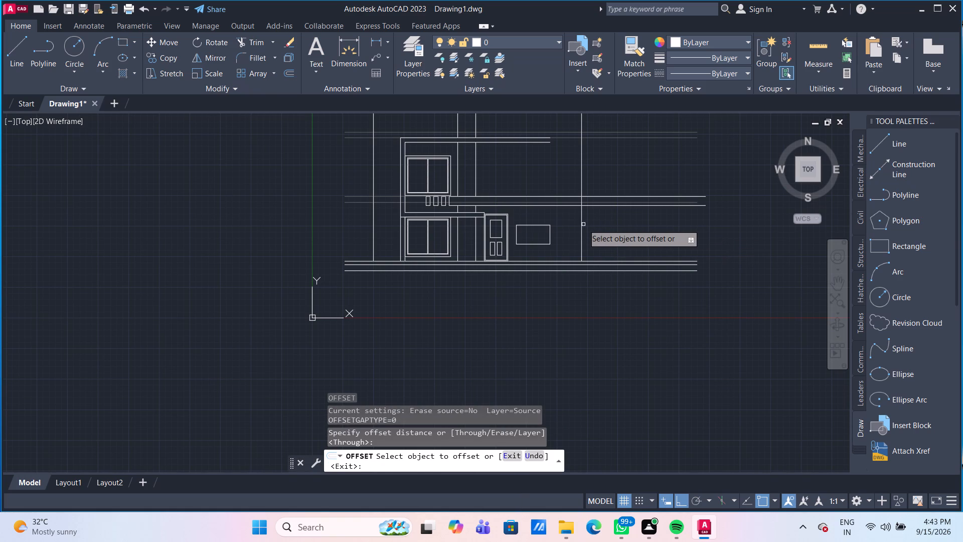
click(580, 226)
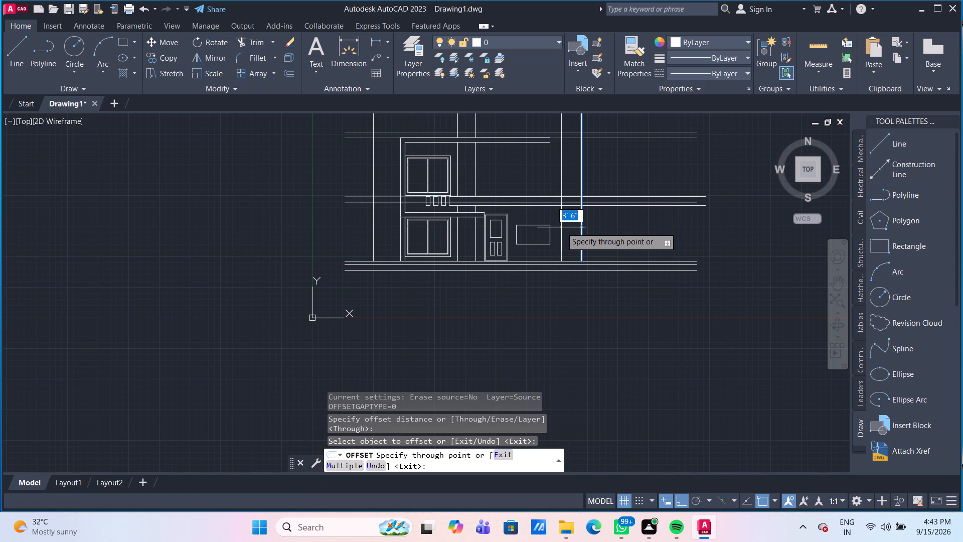
text(3')
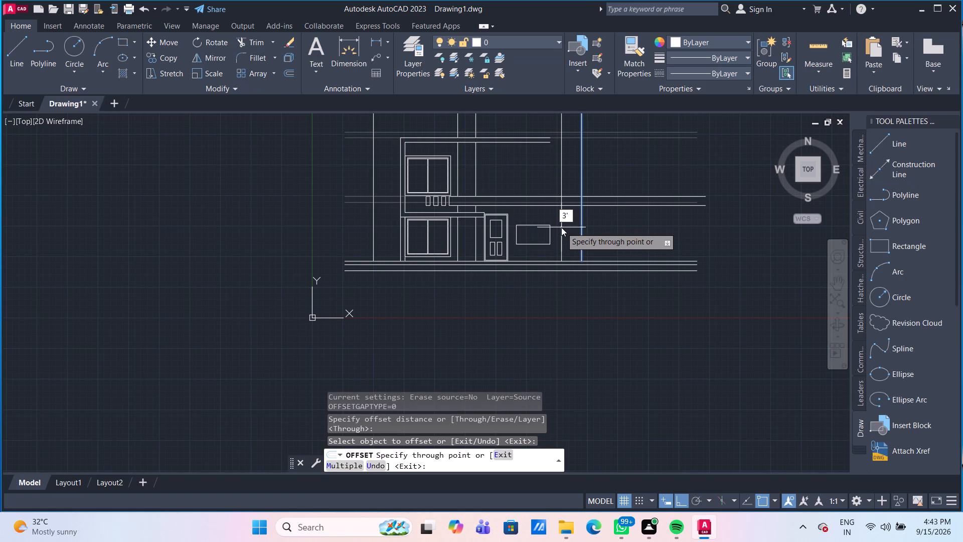
key(Return)
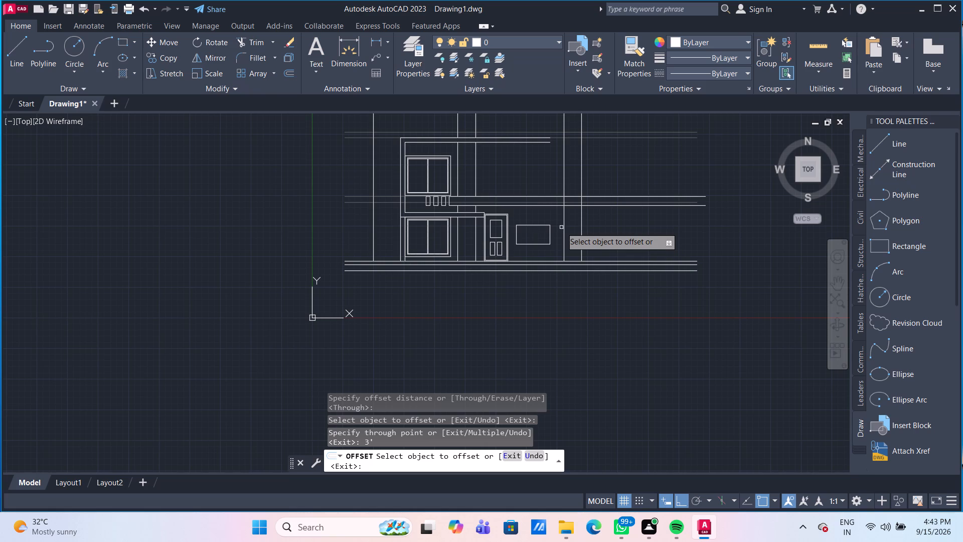
scroll(499, 235, up, 2)
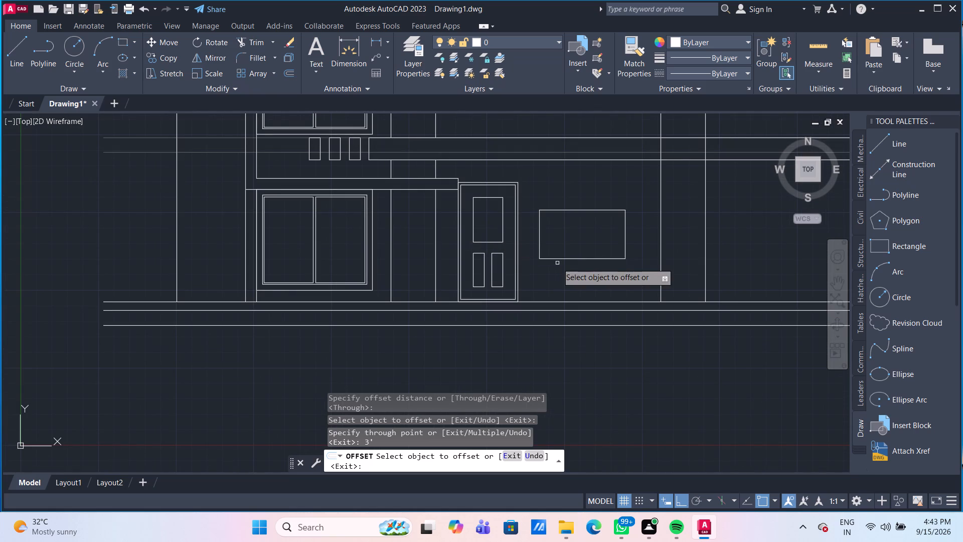
key(Escape)
Trim away every portion of the new offset line that extends above the horizontal band.
scroll(626, 255, down, 1)
middle_drag(653, 217, 609, 268)
scroll(609, 266, down, 1)
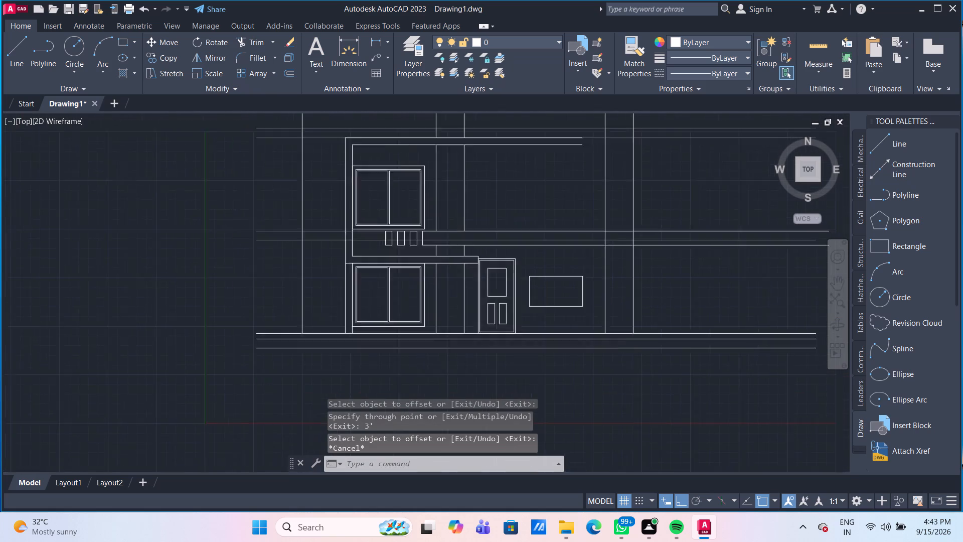
middle_drag(609, 268, 598, 284)
scroll(605, 228, down, 1)
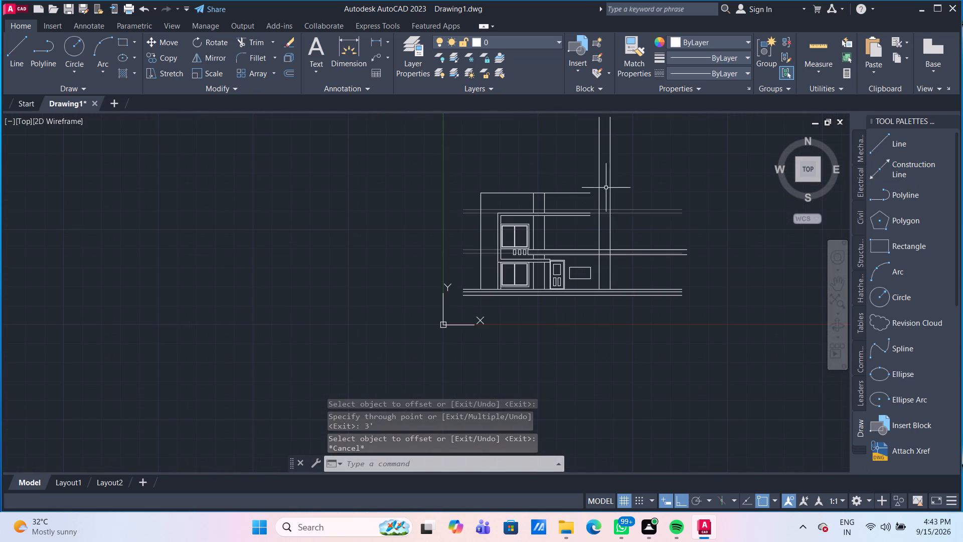
scroll(607, 222, up, 2)
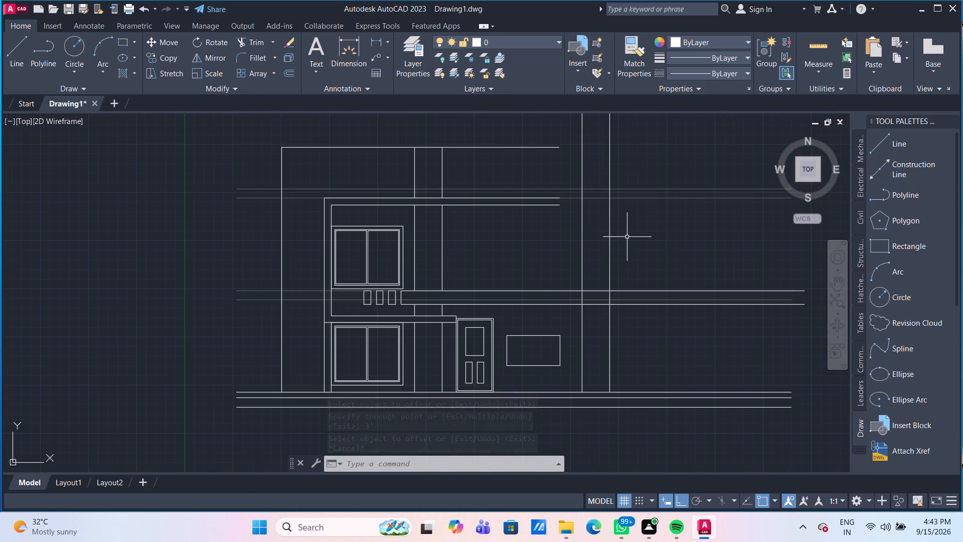
text(TR)
key(Return)
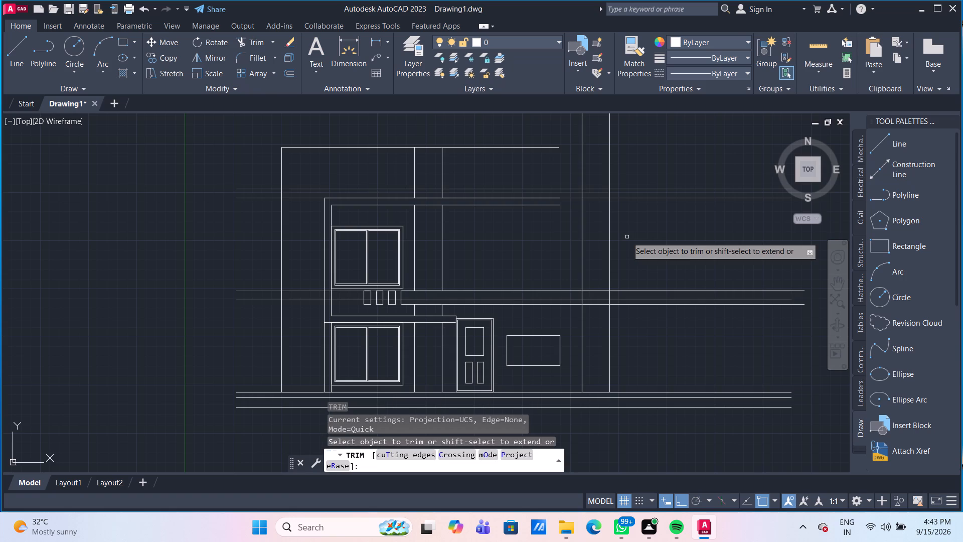
scroll(627, 237, down, 1)
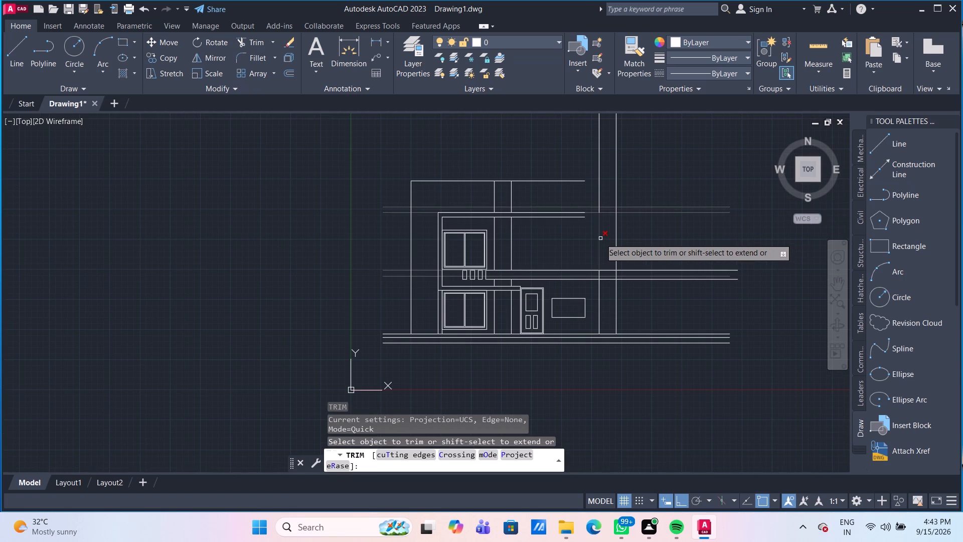
click(599, 238)
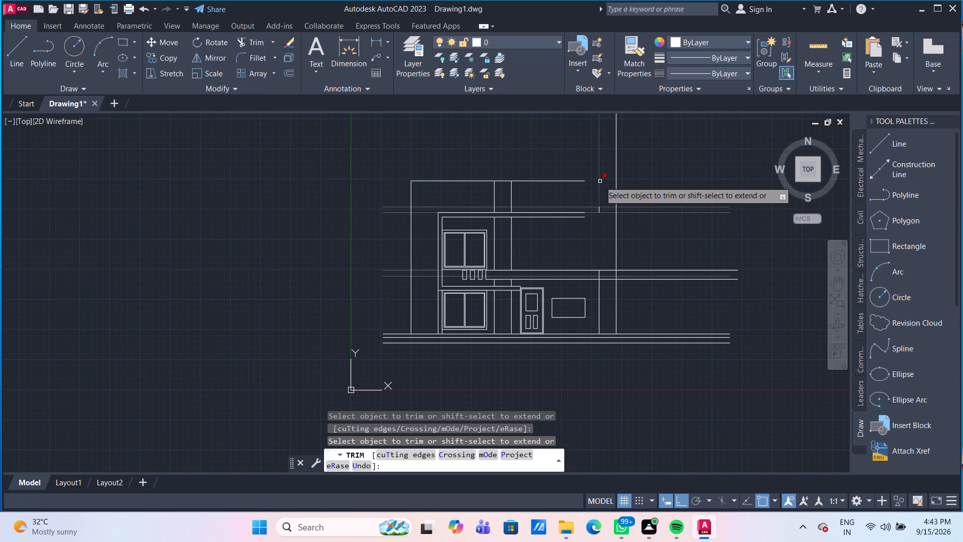
click(600, 181)
scroll(597, 188, up, 1)
scroll(596, 192, down, 1)
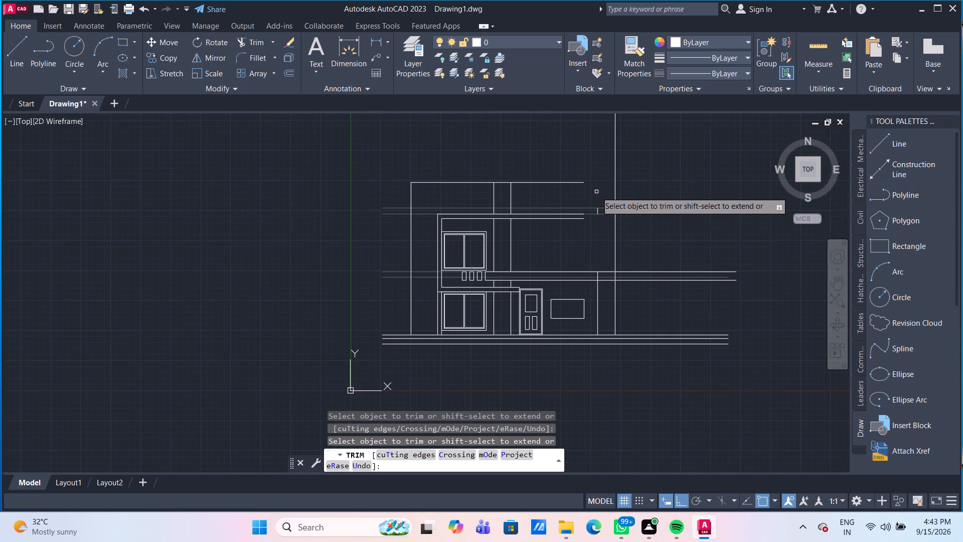
scroll(596, 192, down, 2)
scroll(598, 198, up, 5)
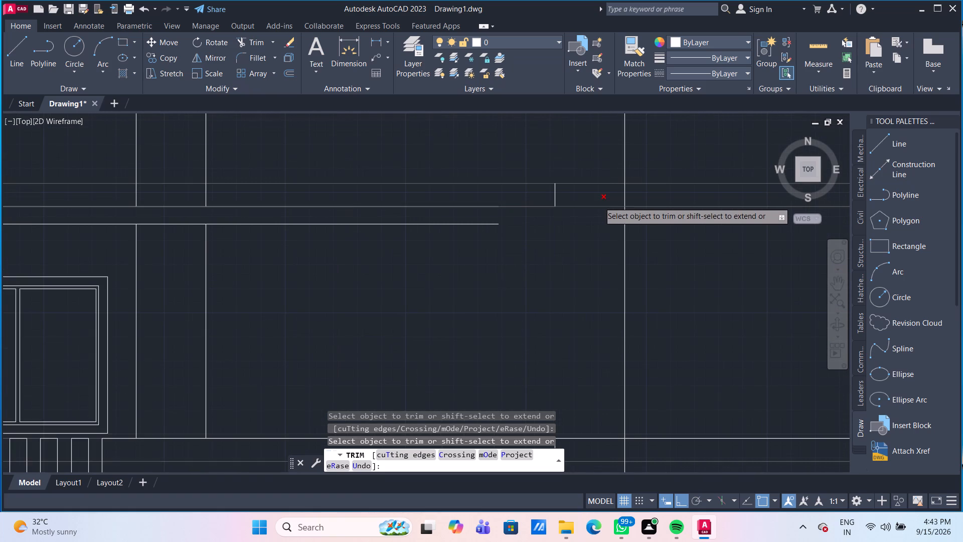
click(553, 194)
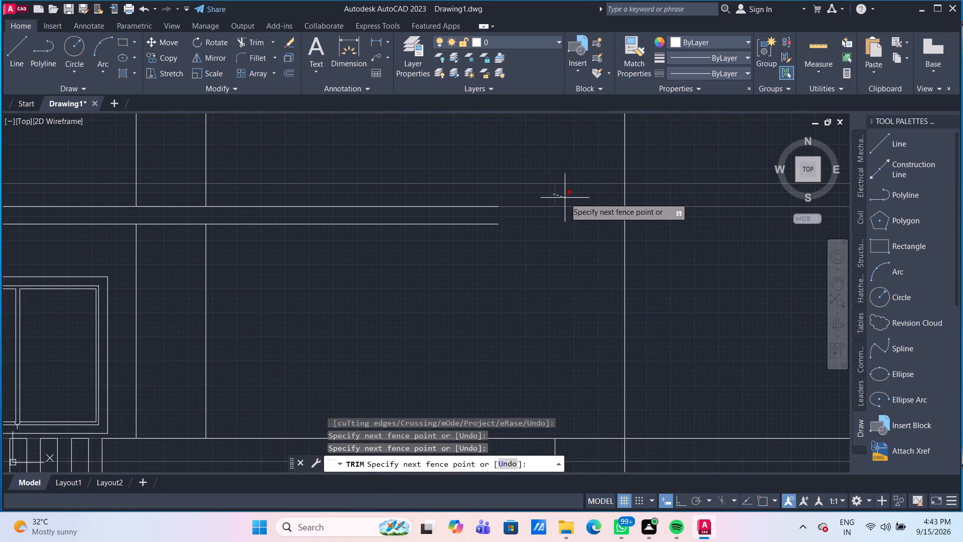
click(565, 198)
scroll(562, 282, down, 2)
scroll(566, 383, up, 2)
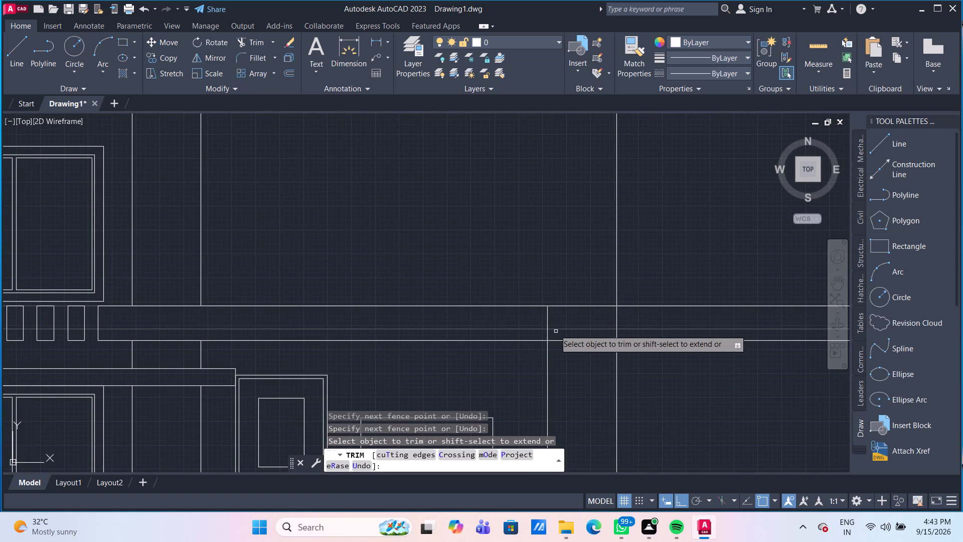
Trim the offset line's pieces inside the horizontal band so it stops at the band's lower edge.
click(547, 319)
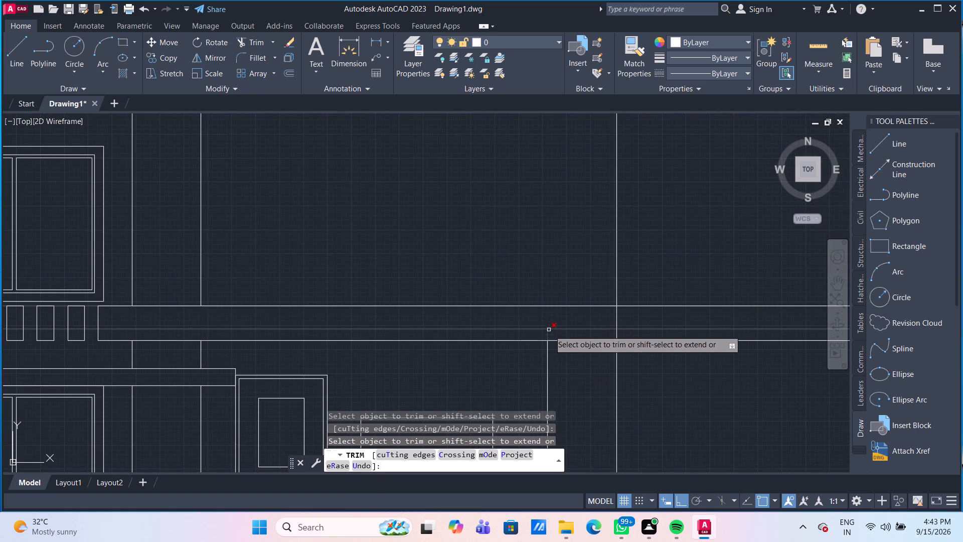
click(548, 336)
scroll(553, 349, down, 2)
middle_drag(564, 366, 556, 290)
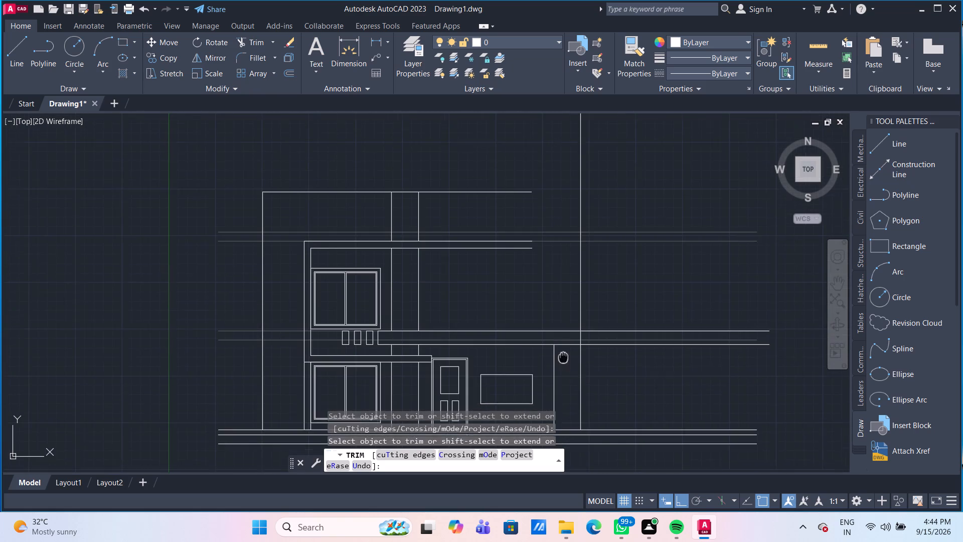
middle_drag(556, 290, 557, 251)
key(Escape)
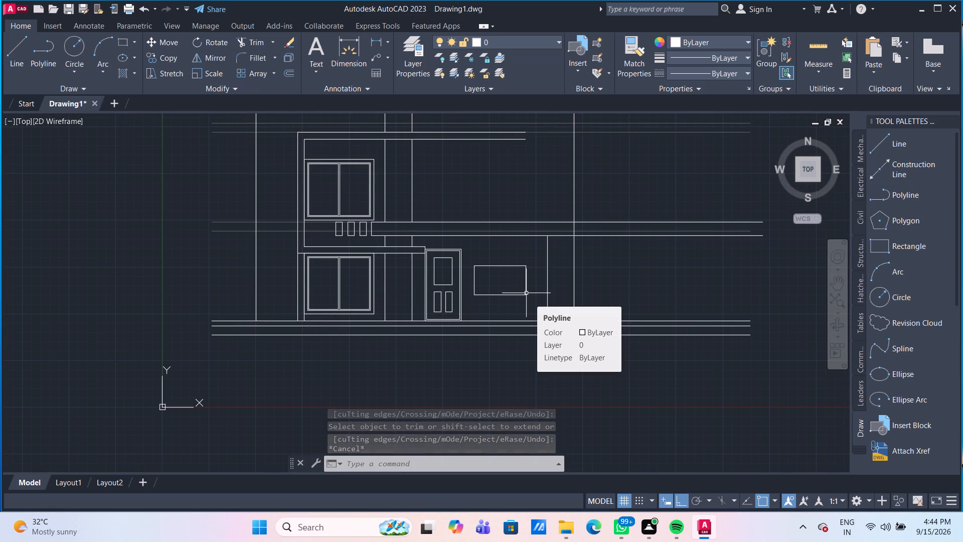
Quick-measure the narrow wall strip between the vertical line and the door's left side.
scroll(439, 285, up, 1)
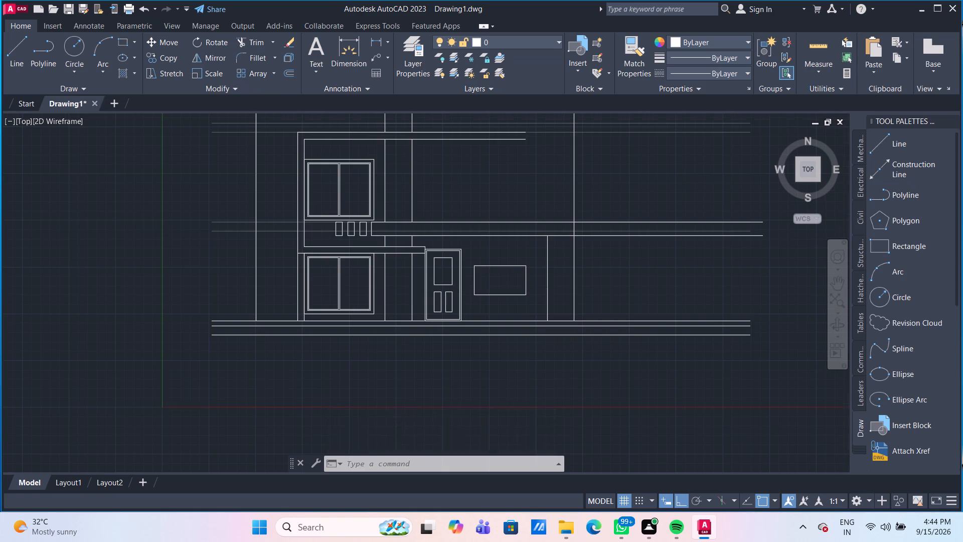
scroll(439, 285, up, 1)
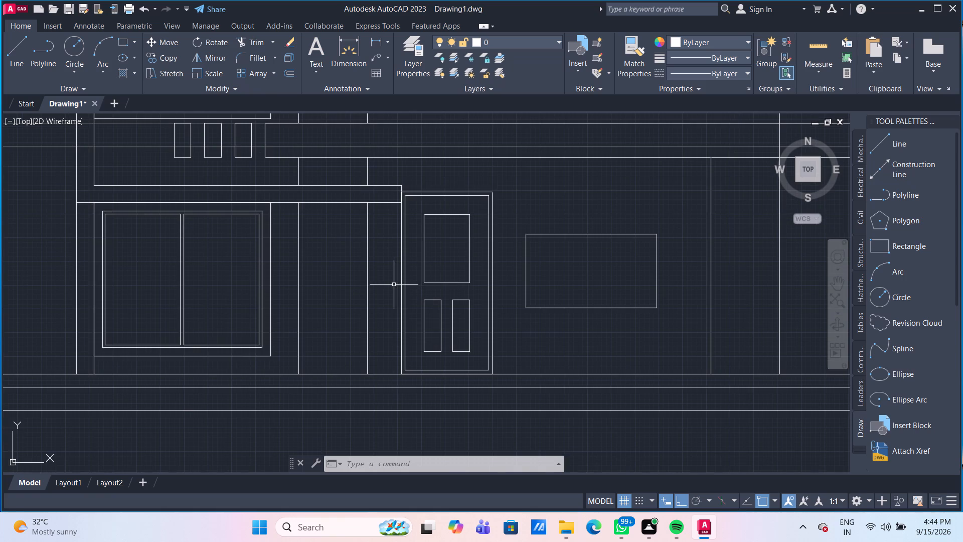
middle_drag(392, 285, 384, 315)
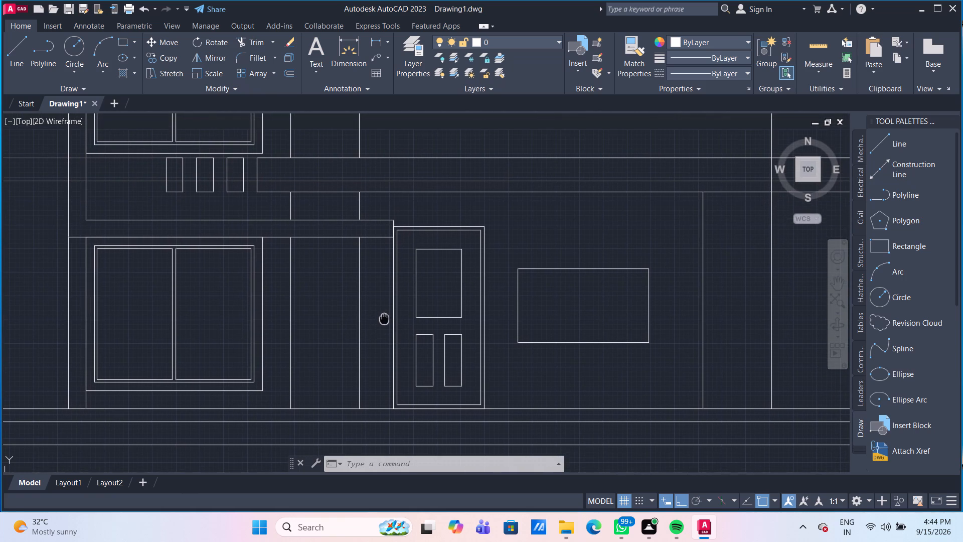
middle_drag(384, 315, 384, 309)
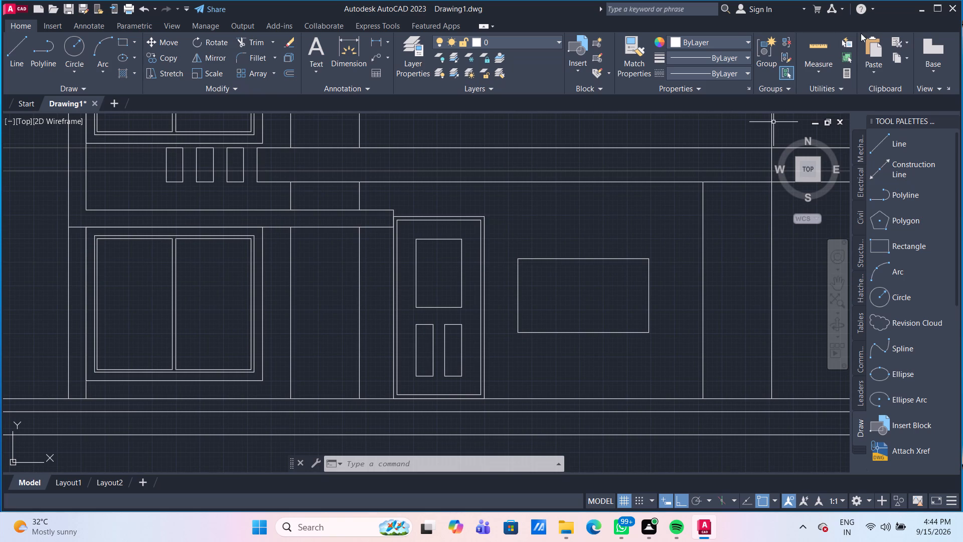
click(820, 45)
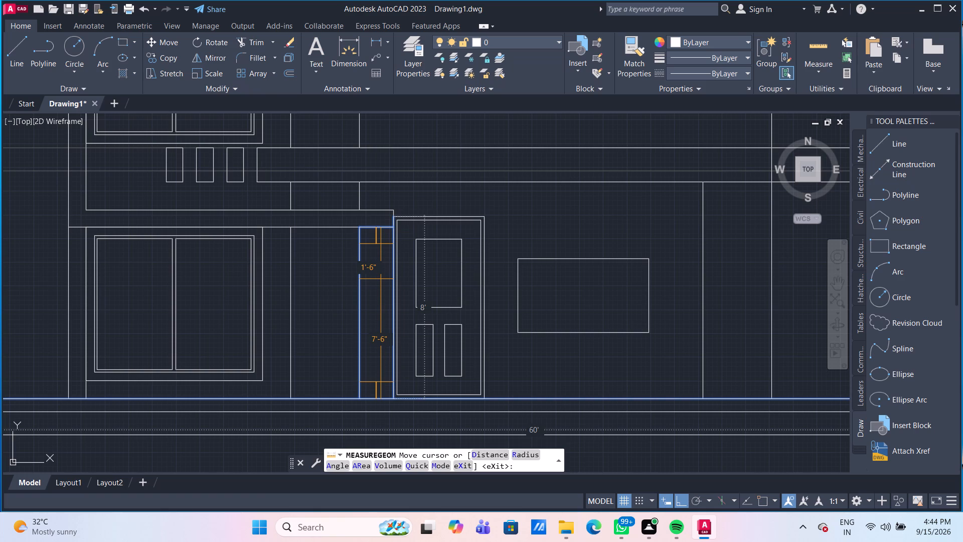
key(Escape)
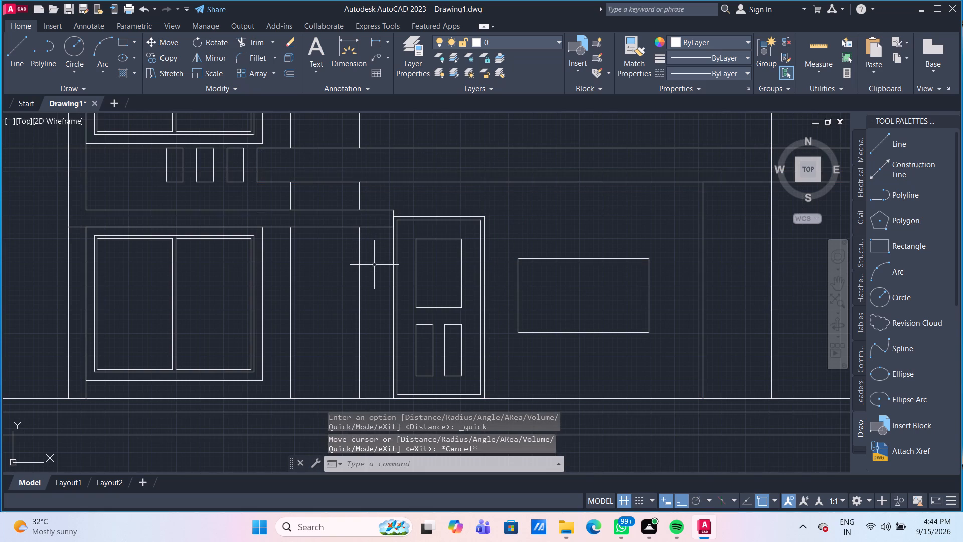
Offset the vertical line segments above and below the lower ledge, just left of the door, 1' toward the door.
key(o)
key(Return)
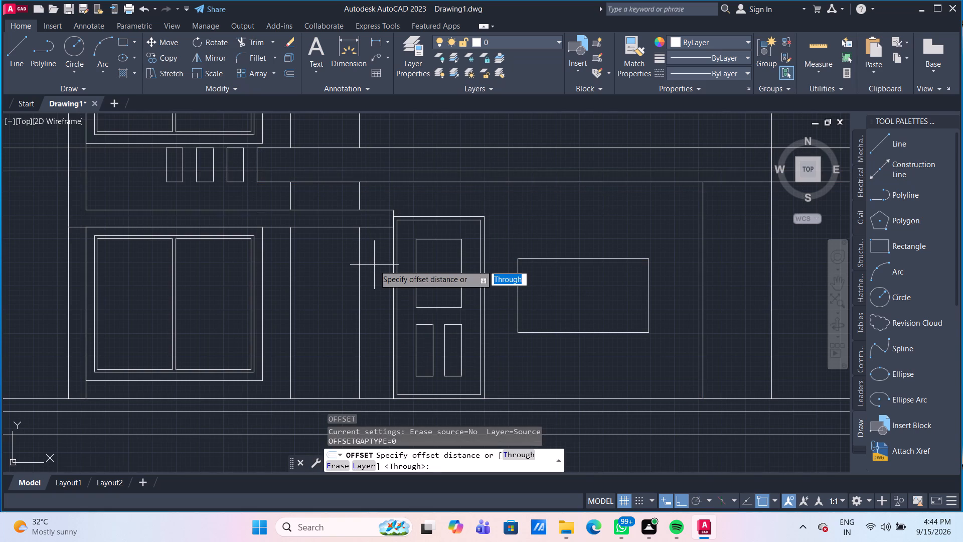
key(Return)
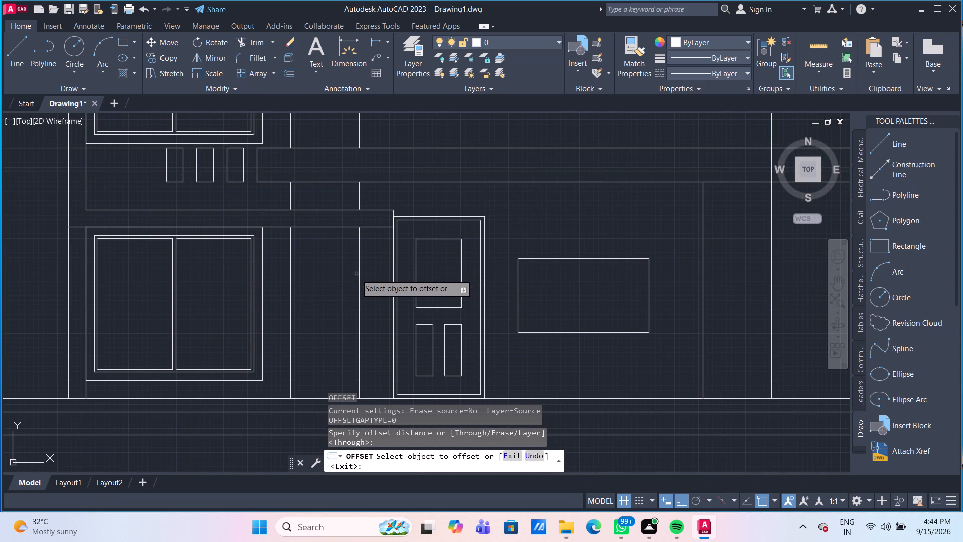
click(358, 274)
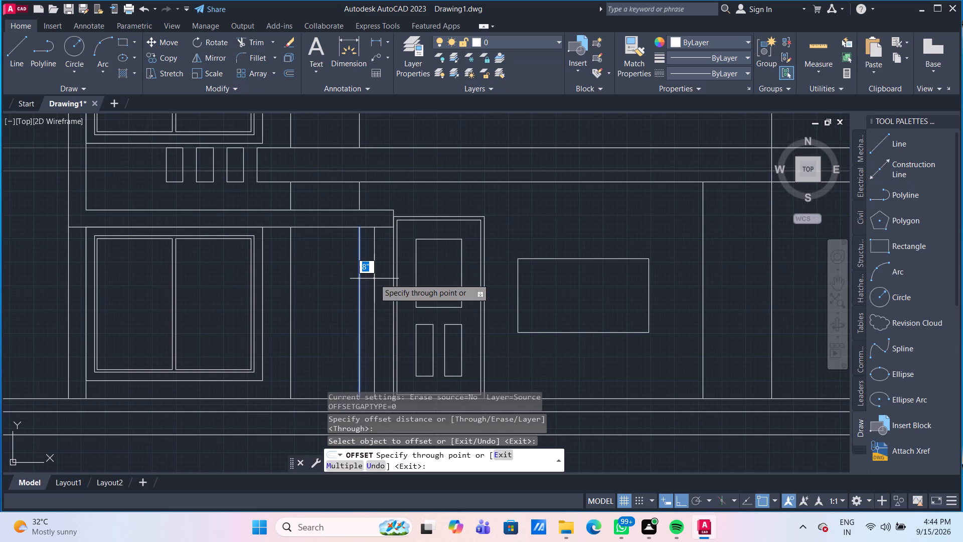
text(1')
key(Return)
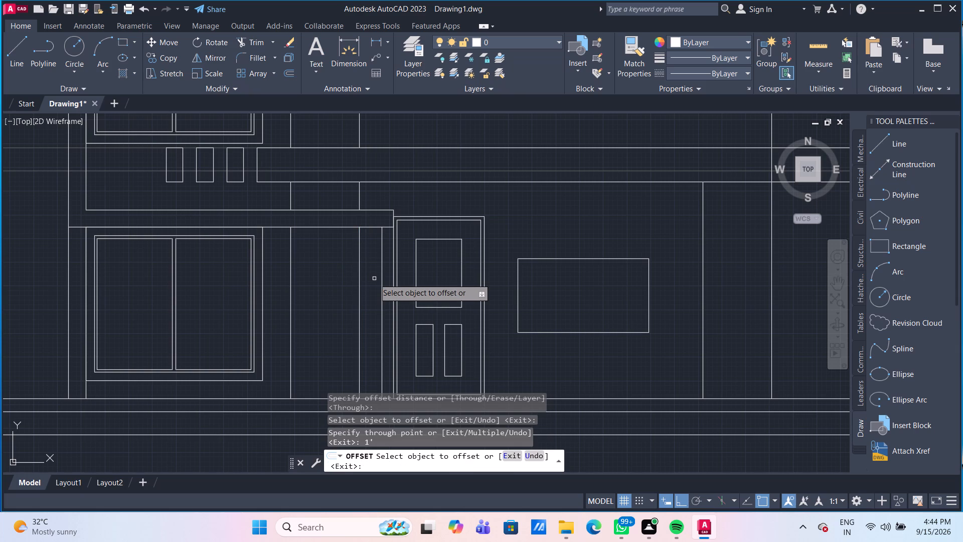
click(360, 190)
text(1')
key(Return)
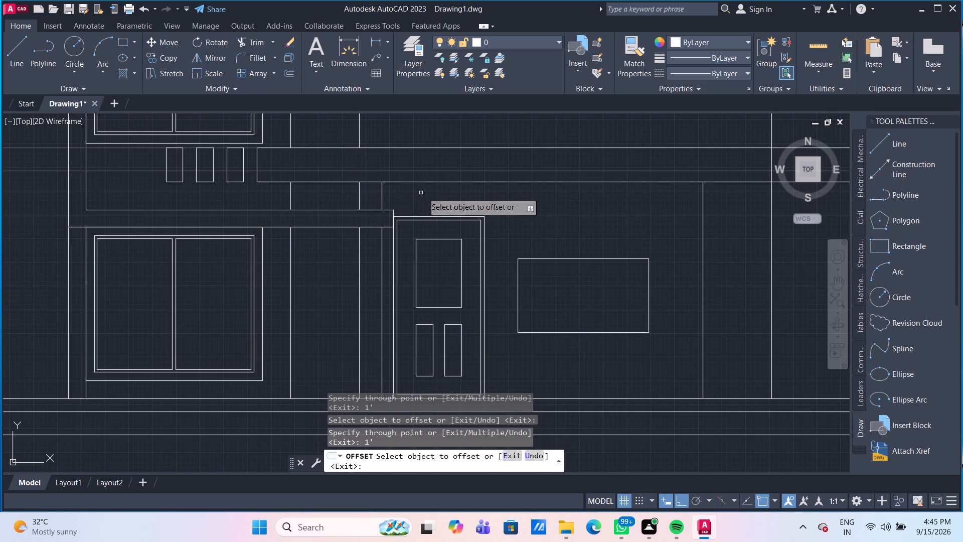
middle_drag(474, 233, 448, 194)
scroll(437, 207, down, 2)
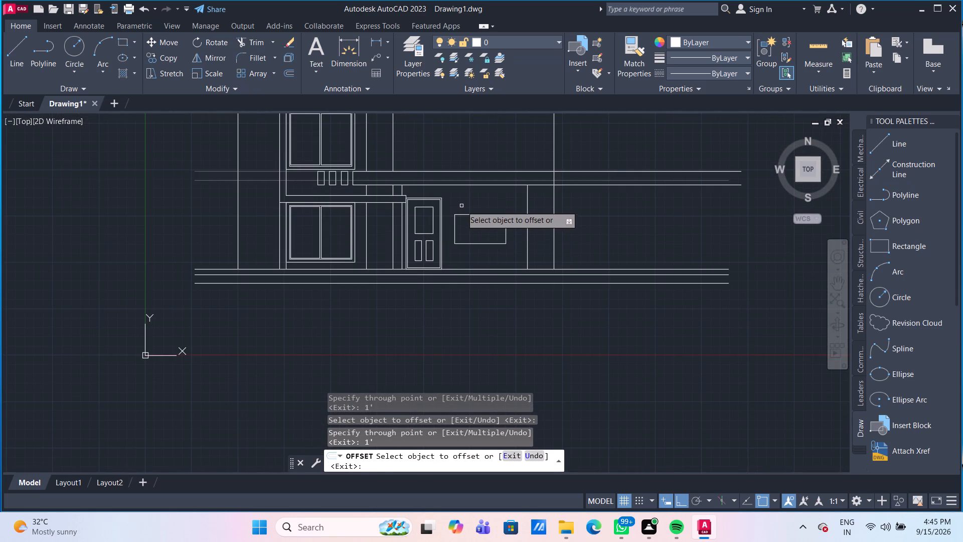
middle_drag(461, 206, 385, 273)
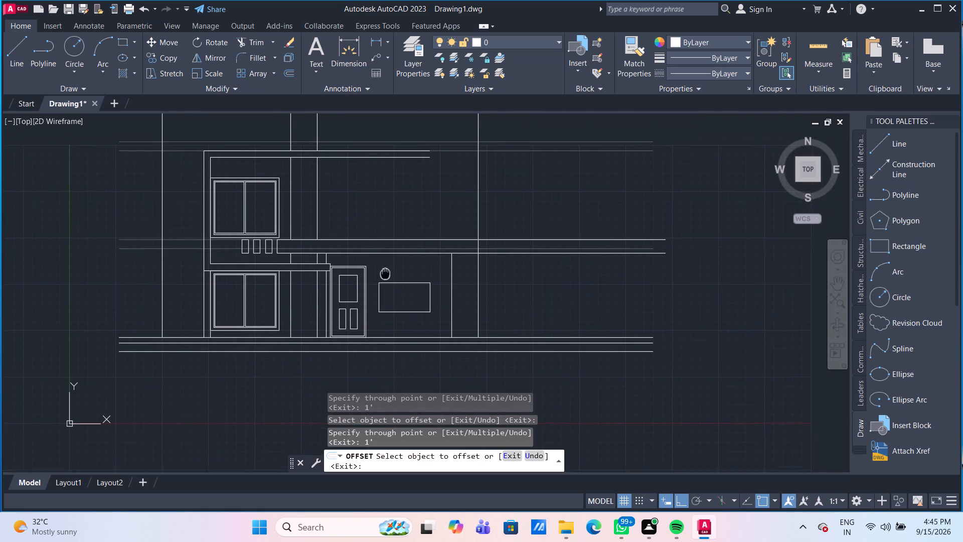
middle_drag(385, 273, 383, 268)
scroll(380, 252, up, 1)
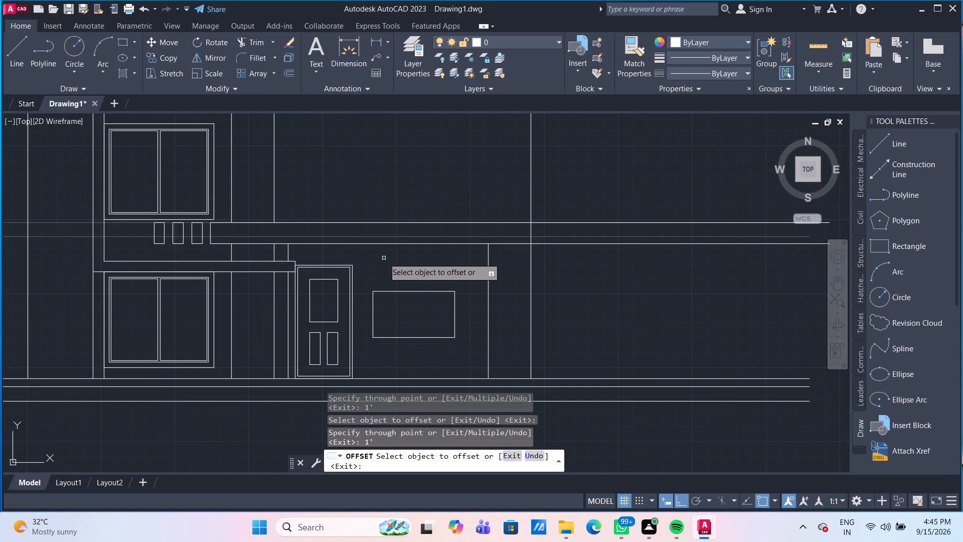
Draw guide lines from the door frame's top-right corner: 1'6" horizontally away from the door, then vertically down past the side window.
key(Escape)
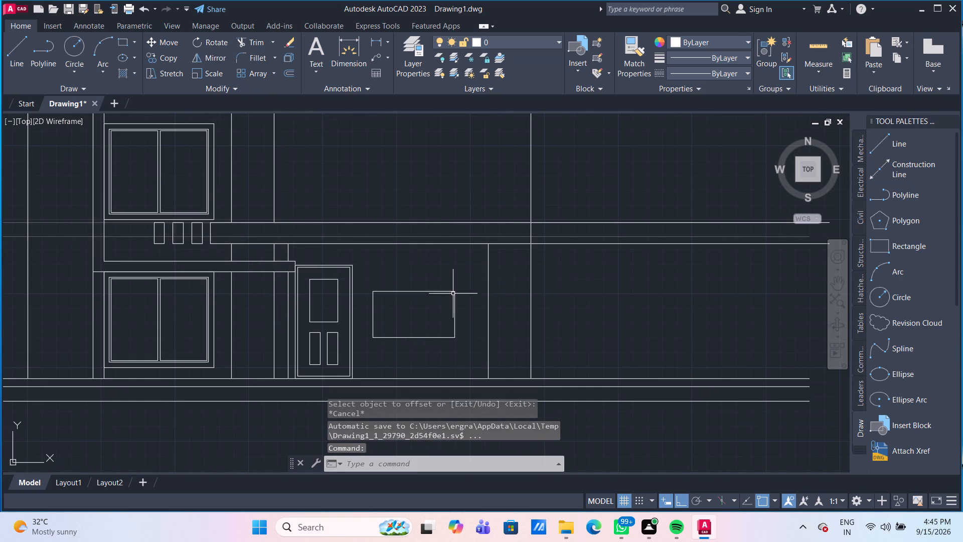
scroll(463, 314, up, 1)
middle_drag(463, 314, 458, 278)
scroll(325, 289, down, 1)
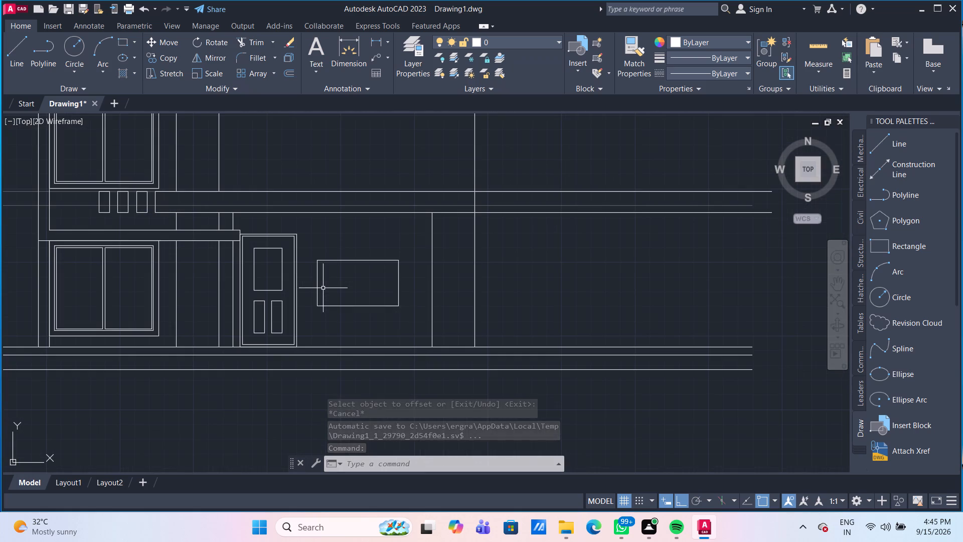
scroll(313, 280, up, 2)
middle_drag(313, 279, 332, 281)
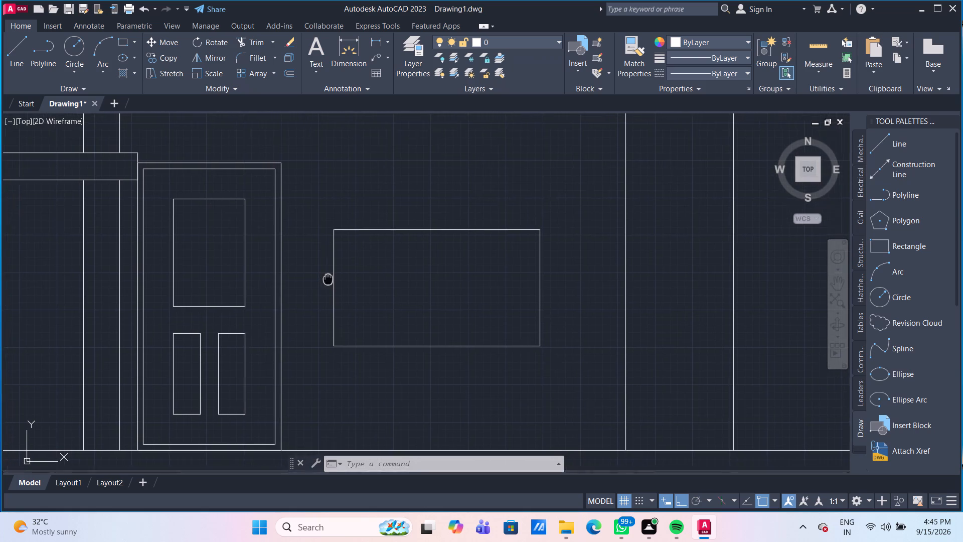
middle_drag(332, 281, 337, 286)
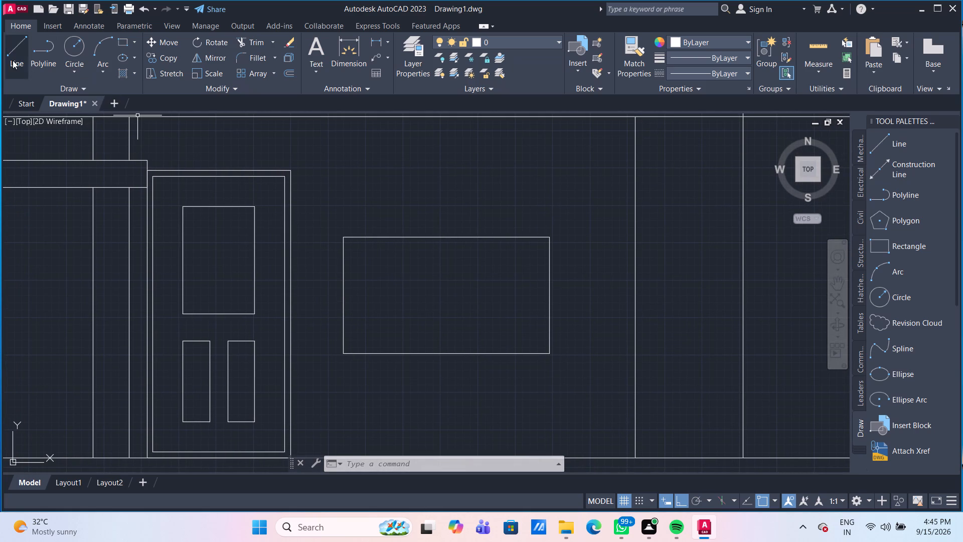
click(13, 60)
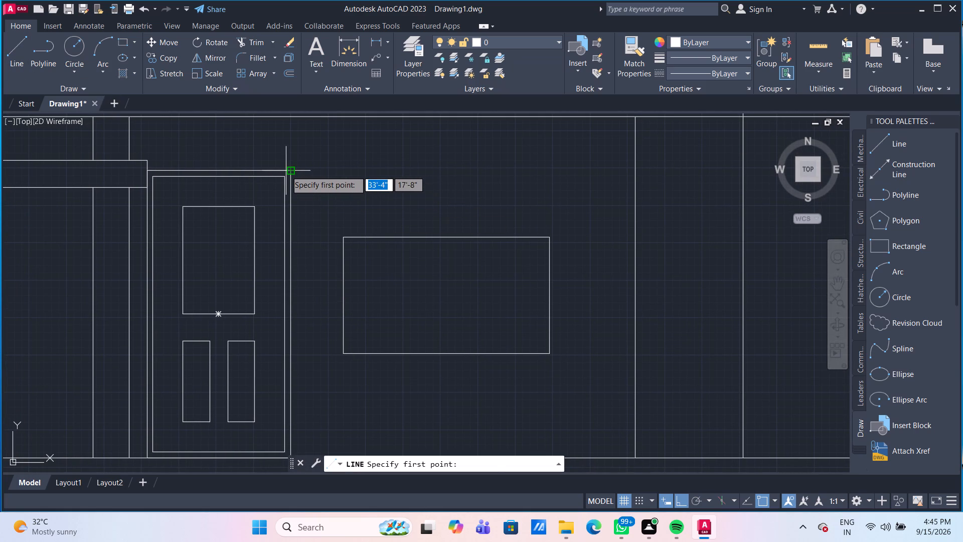
click(291, 171)
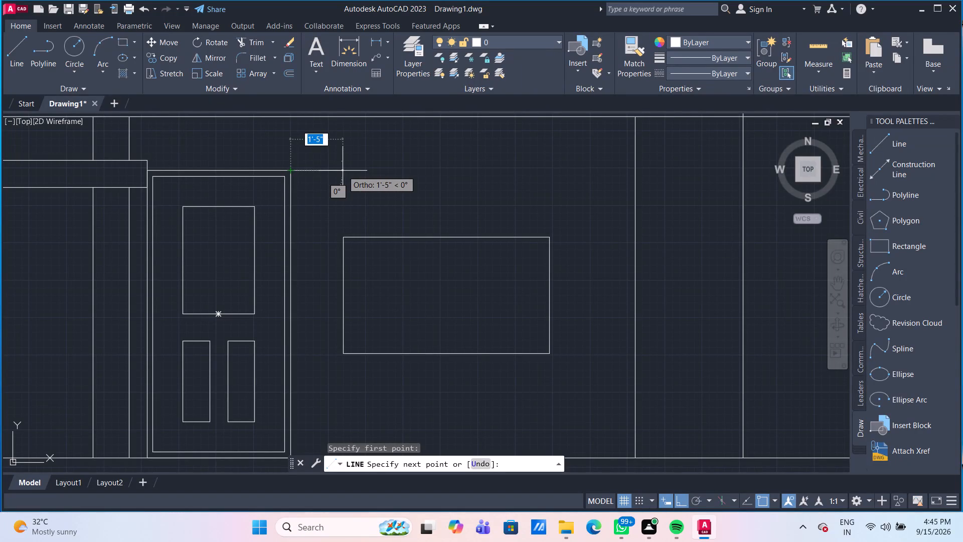
key(1)
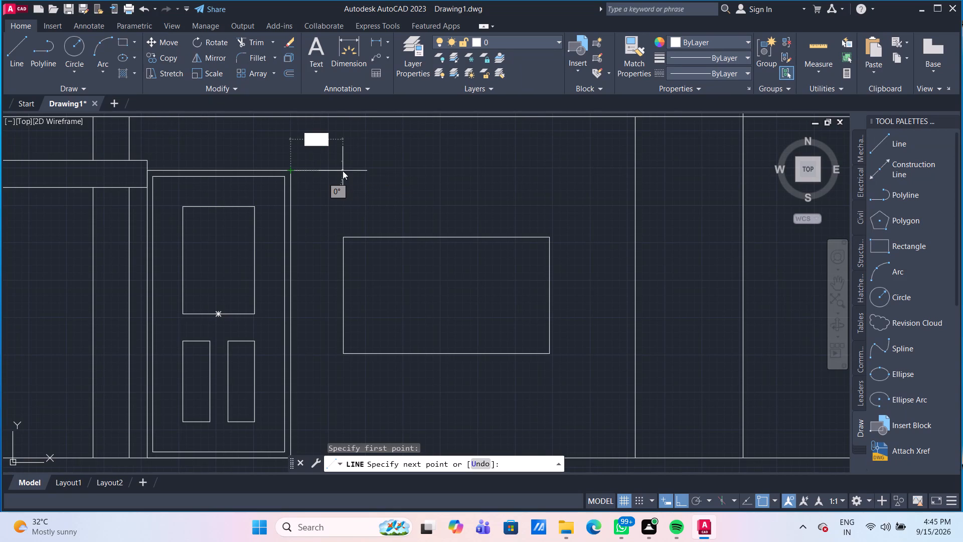
text('6)
key(shift+quotedbl)
key(Return)
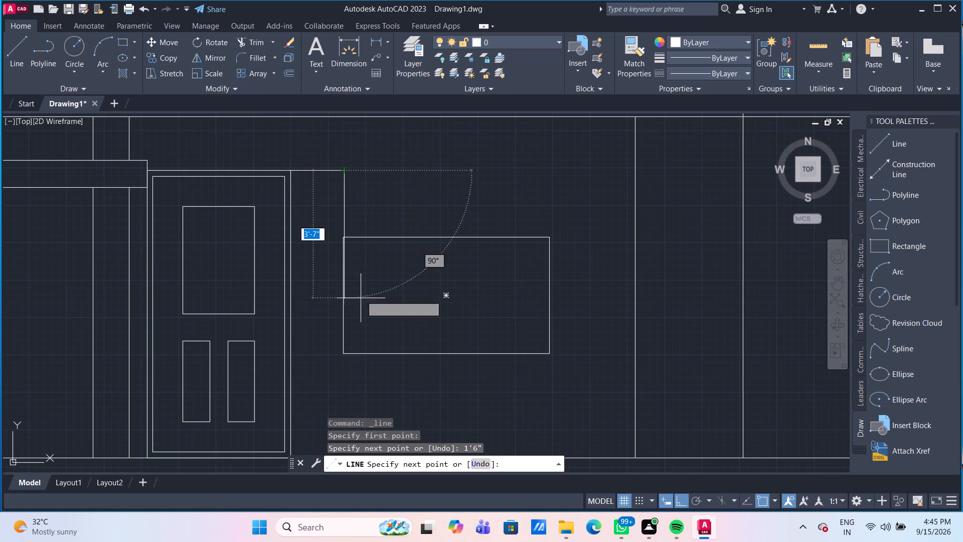
click(351, 394)
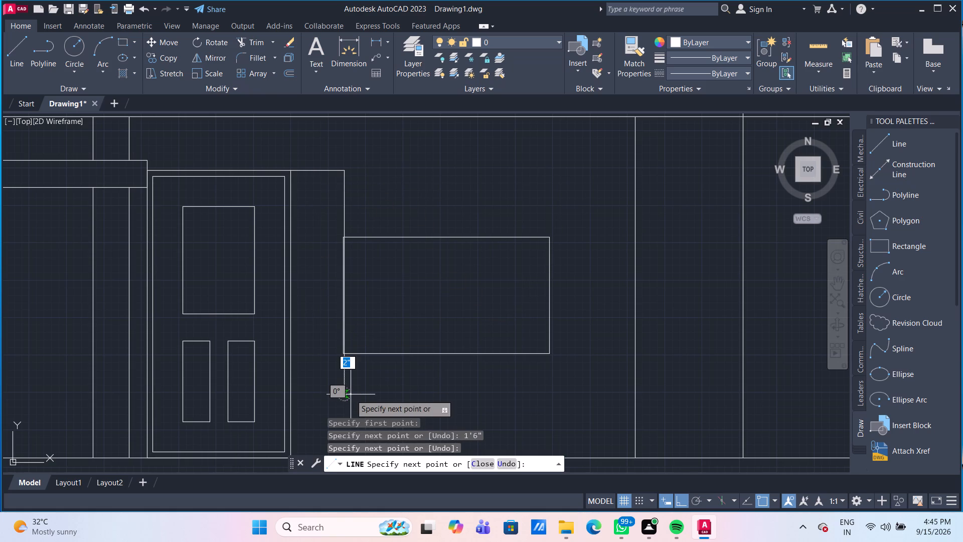
key(Escape)
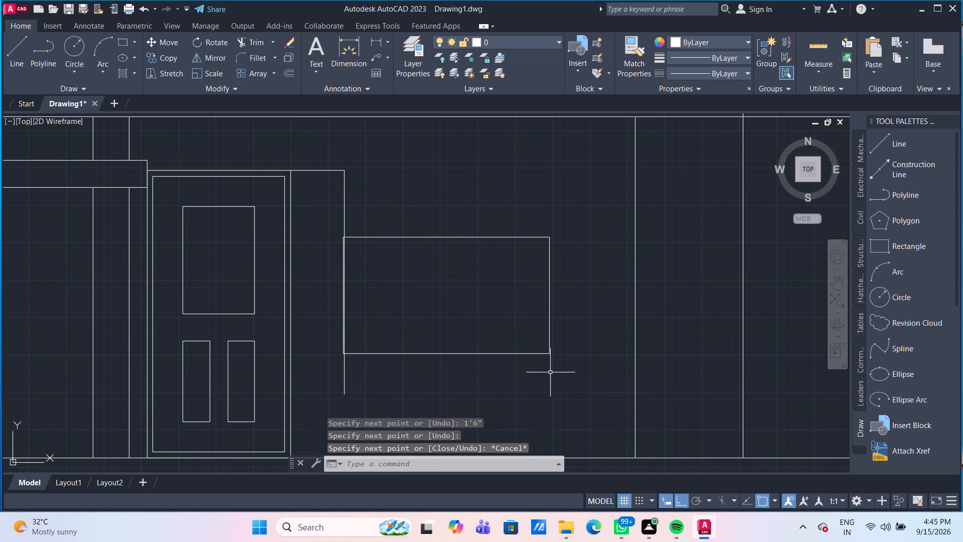
Move the side window rectangle by its top-left corner horizontally onto the vertical guide line.
drag(573, 372, 566, 365)
click(511, 318)
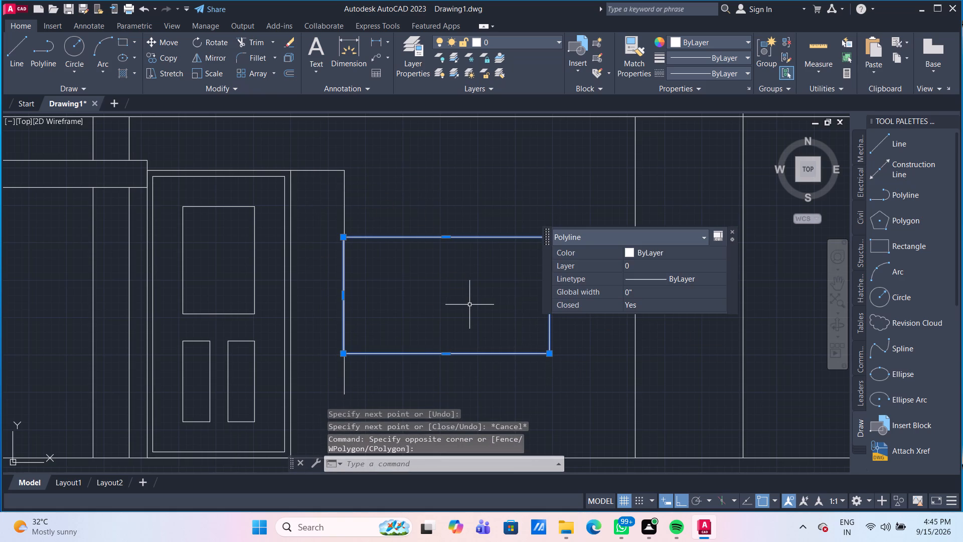
key(m)
key(Return)
scroll(355, 232, up, 1)
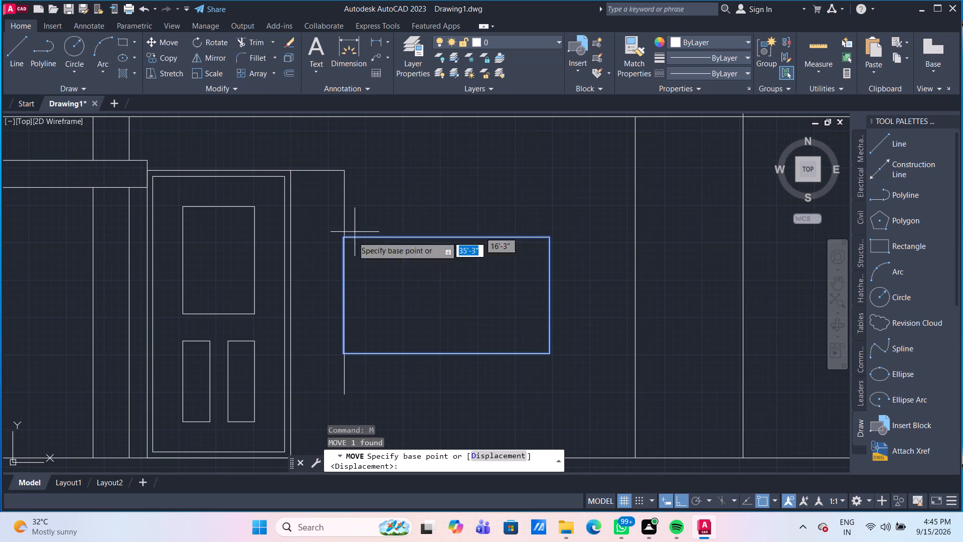
scroll(351, 241, up, 2)
middle_drag(378, 262, 424, 291)
scroll(379, 264, up, 2)
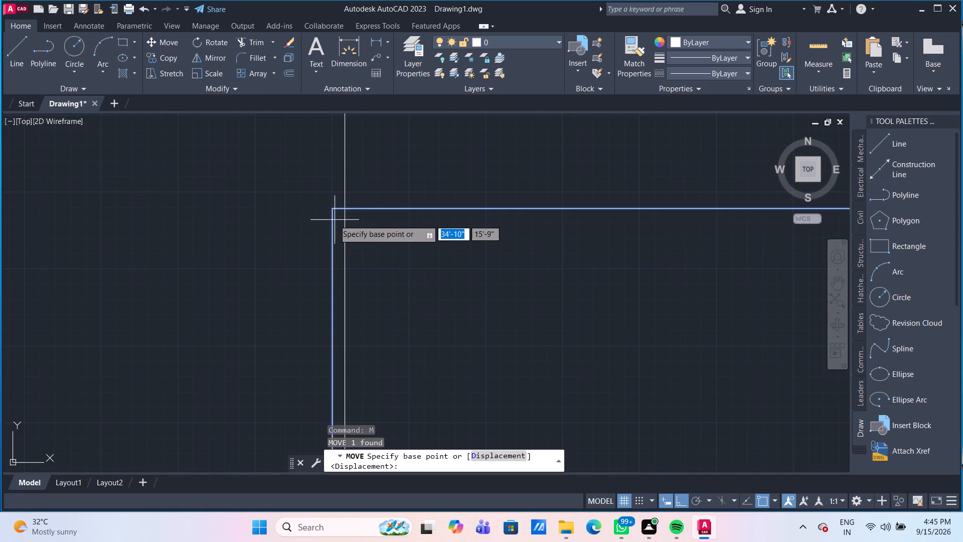
click(336, 209)
click(345, 211)
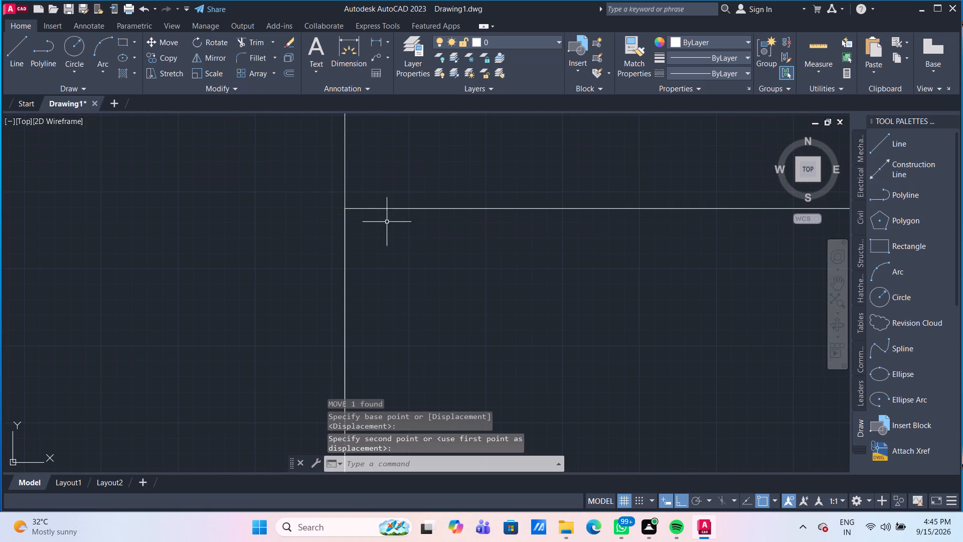
Delete the horizontal and vertical guide lines between the door and the side window.
scroll(470, 241, down, 5)
click(477, 203)
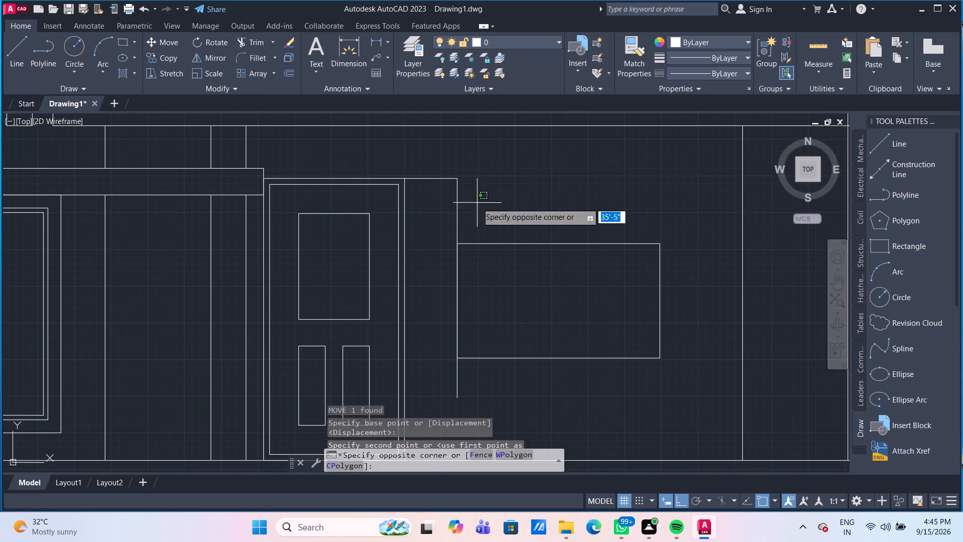
click(436, 167)
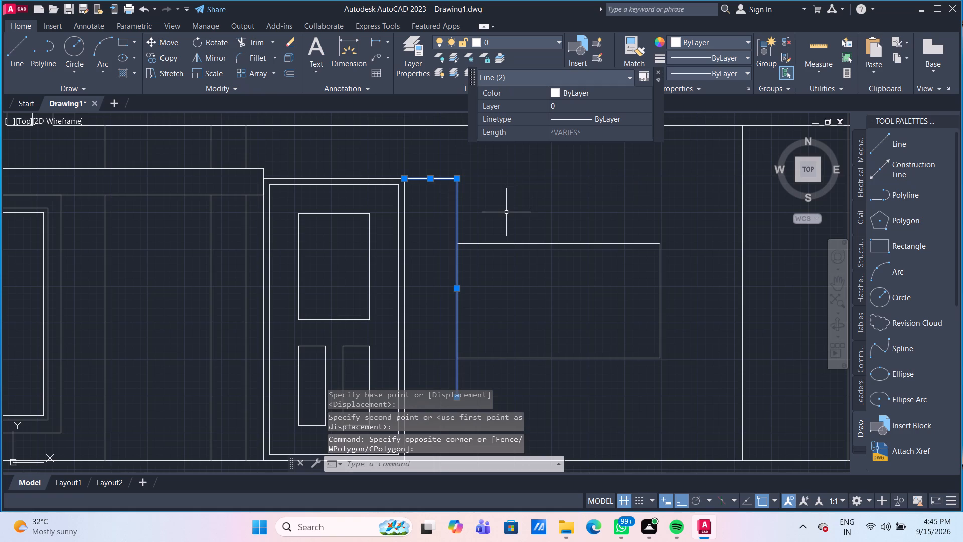
key(Delete)
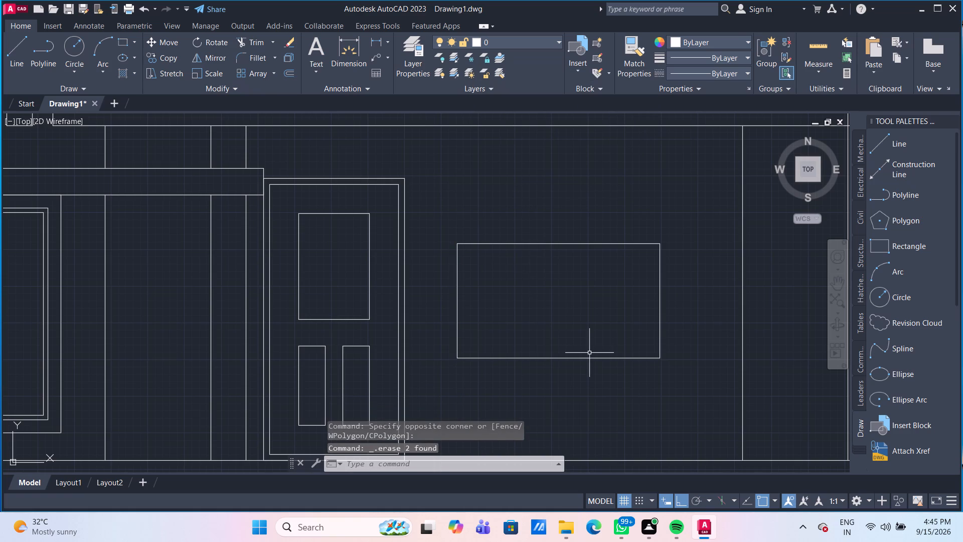
Offset the side window rectangle 4.5" inward, and offset the resulting rectangle another 2" inward to form the frame.
scroll(590, 353, down, 1)
scroll(673, 346, down, 1)
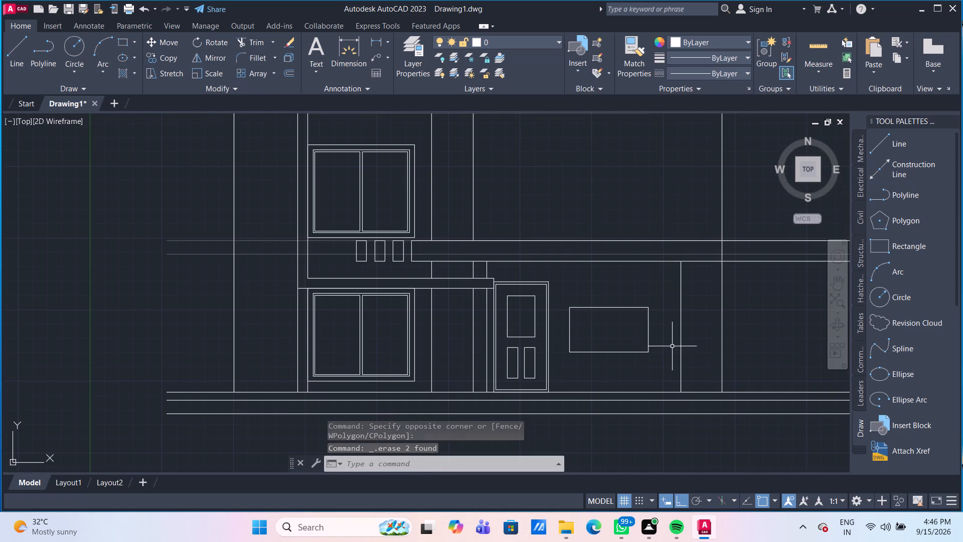
middle_drag(672, 346, 553, 297)
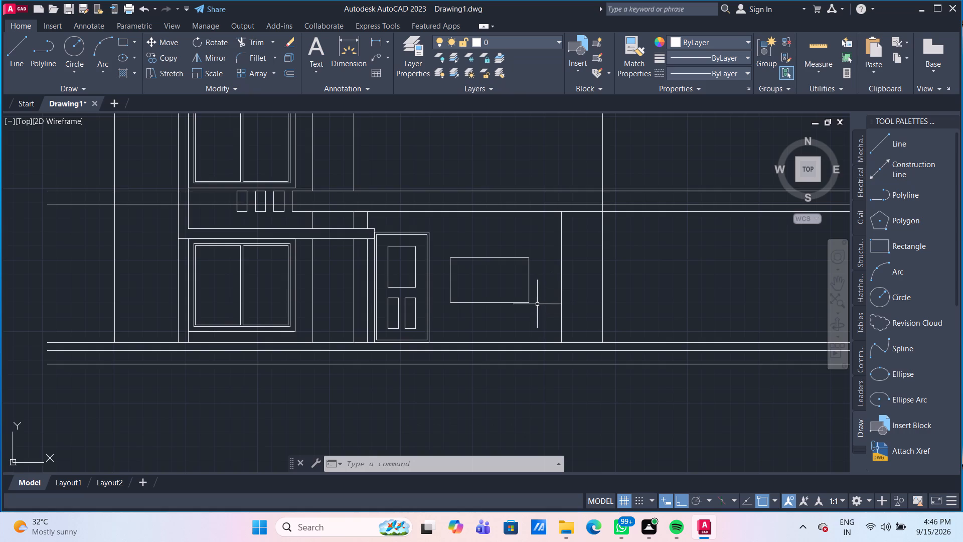
scroll(500, 275, up, 2)
key(o)
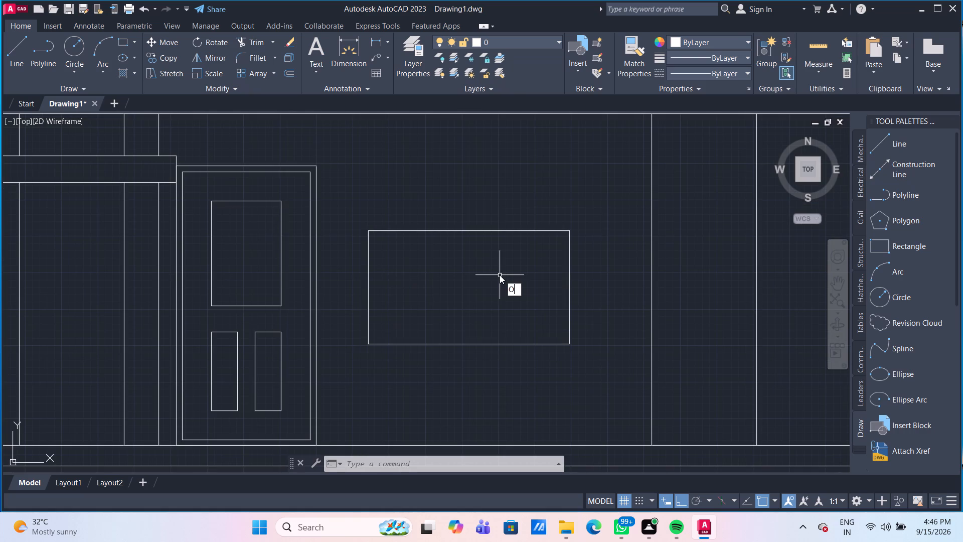
key(Return)
key(Return)
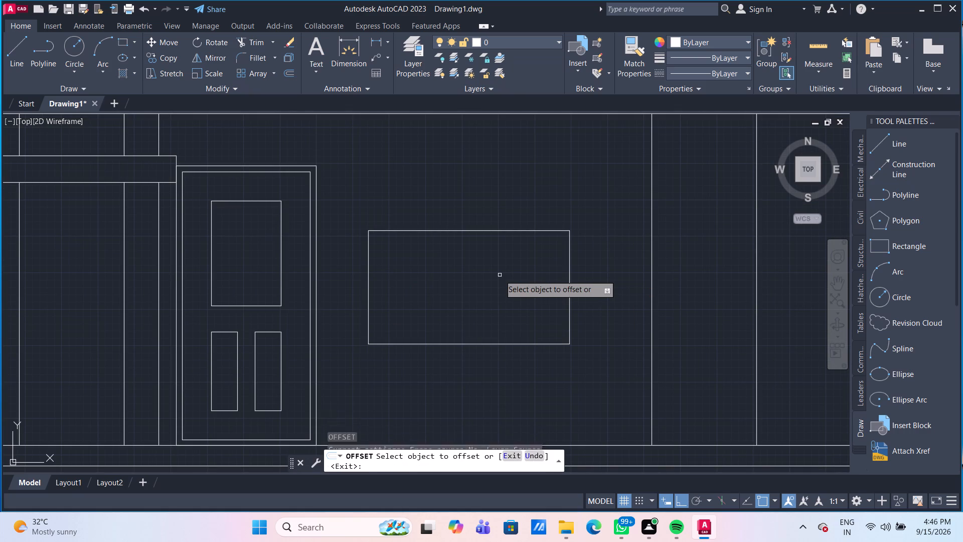
click(524, 229)
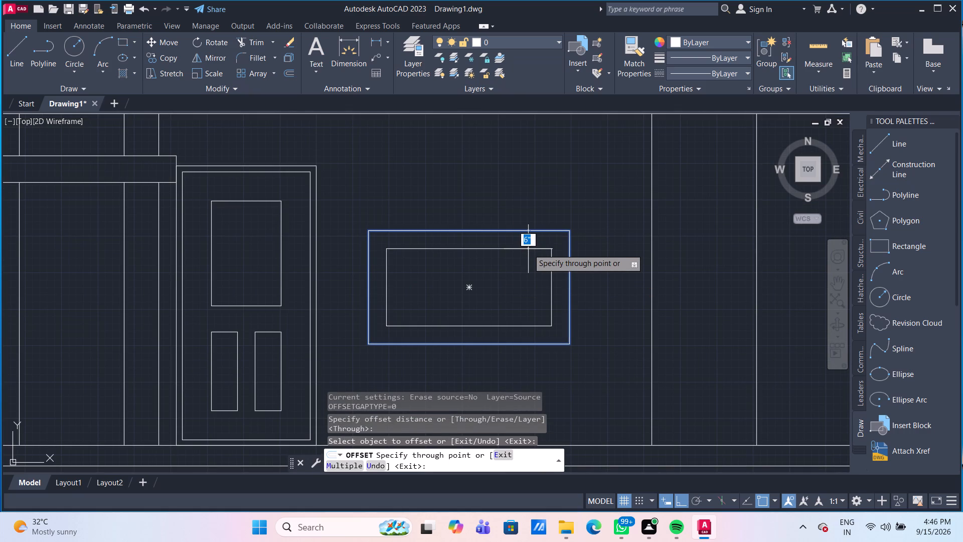
text(4.5")
key(Return)
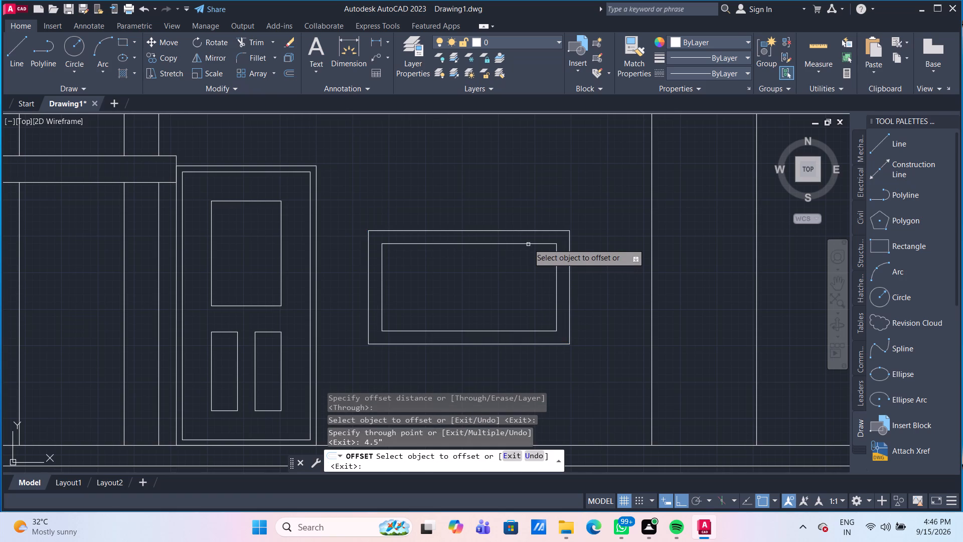
click(528, 243)
text(2")
key(Return)
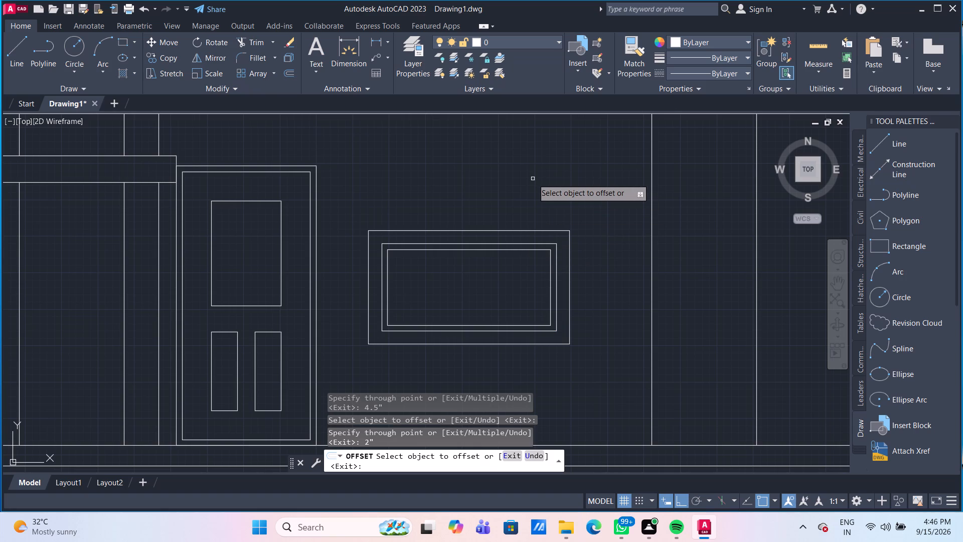
key(Escape)
Draw a vertical centre line in the side window between the top and bottom midpoints of its innermost rectangle.
scroll(533, 179, down, 3)
scroll(530, 228, up, 1)
middle_drag(530, 229, 528, 310)
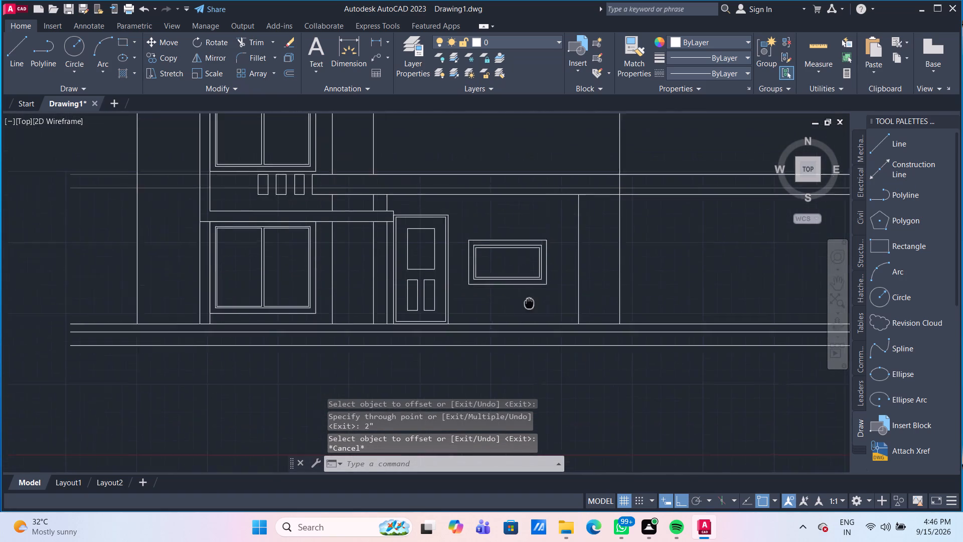
middle_drag(528, 310, 524, 322)
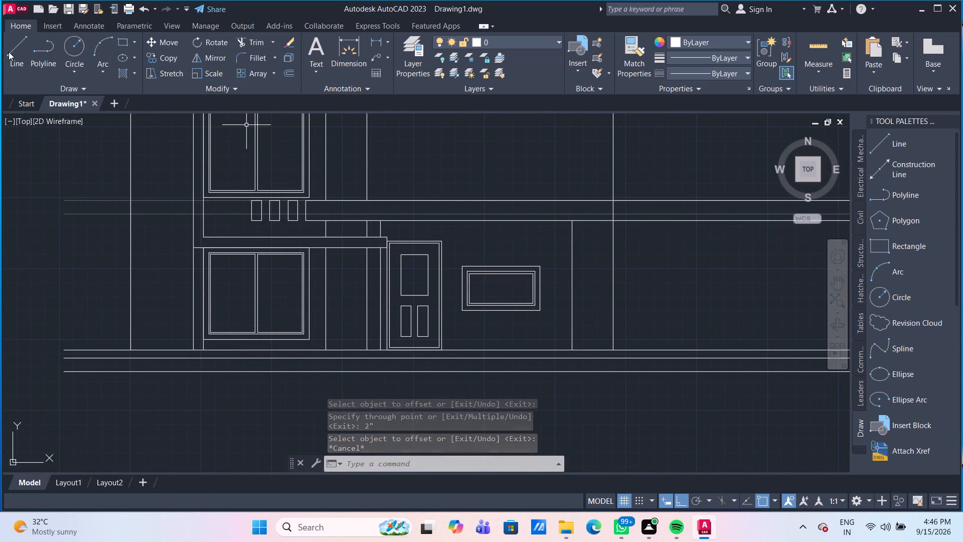
click(12, 52)
scroll(476, 297, up, 2)
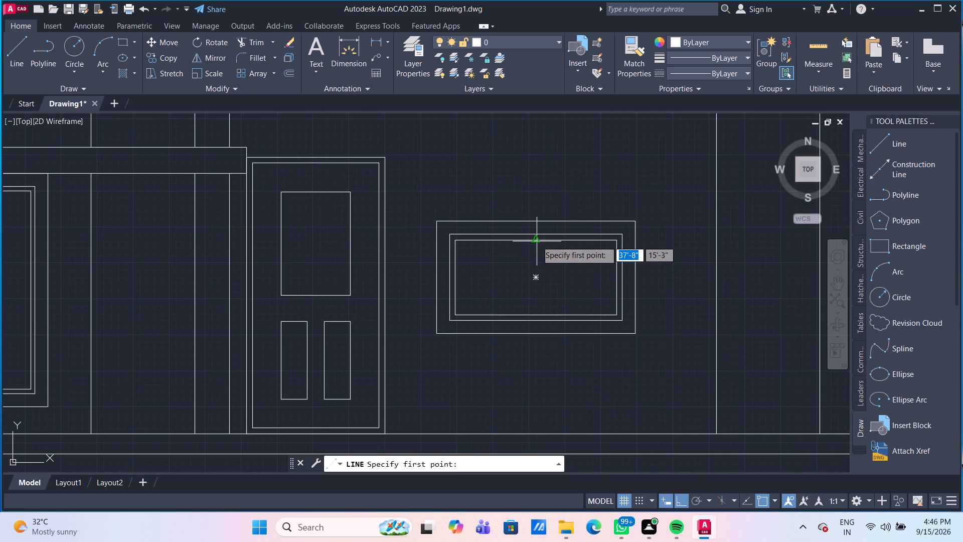
drag(537, 241, 539, 250)
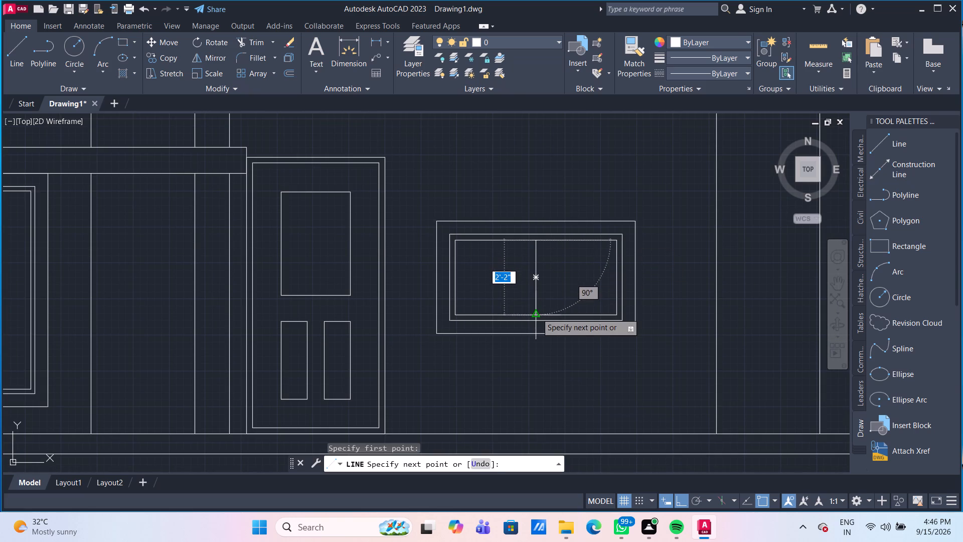
click(537, 313)
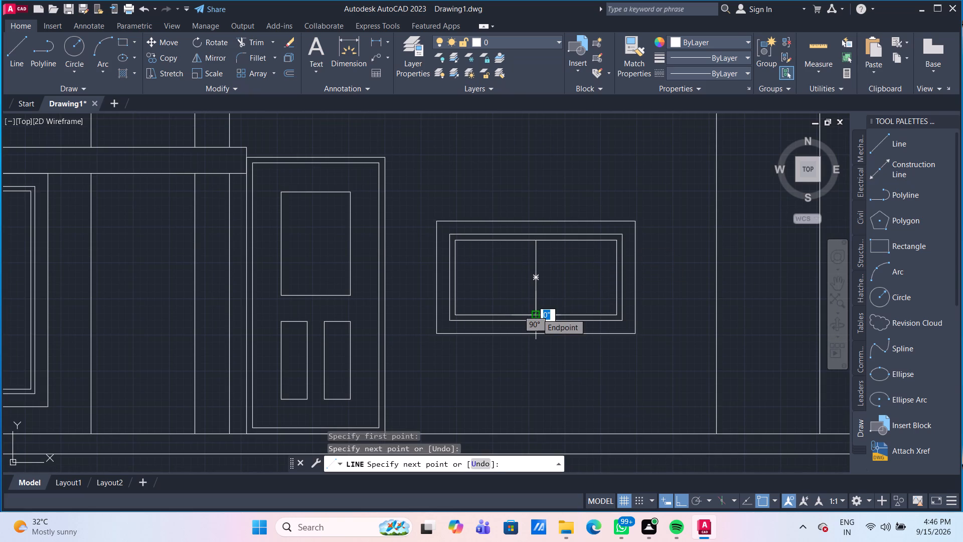
key(Return)
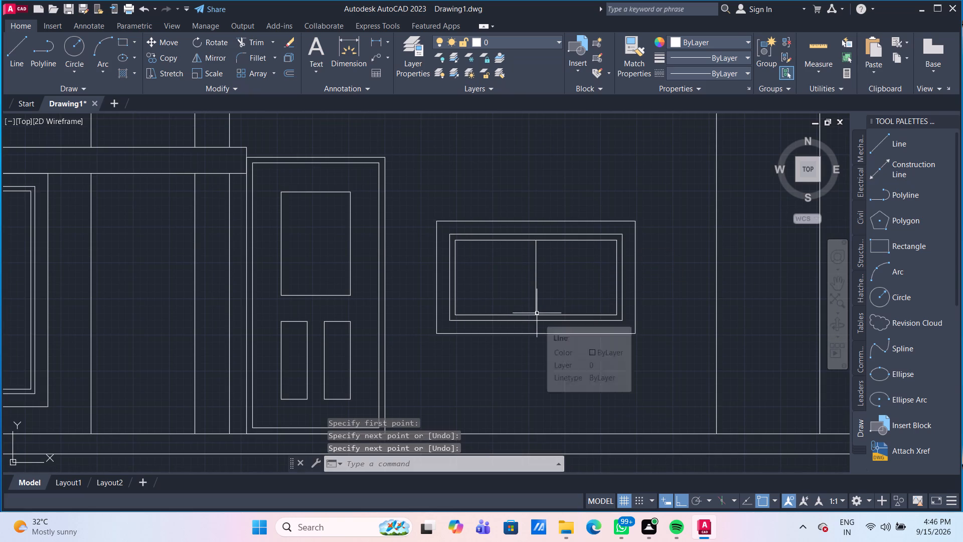
Offset the side window's vertical centre line 1" to each side, and delete the original centre line.
scroll(526, 288, up, 1)
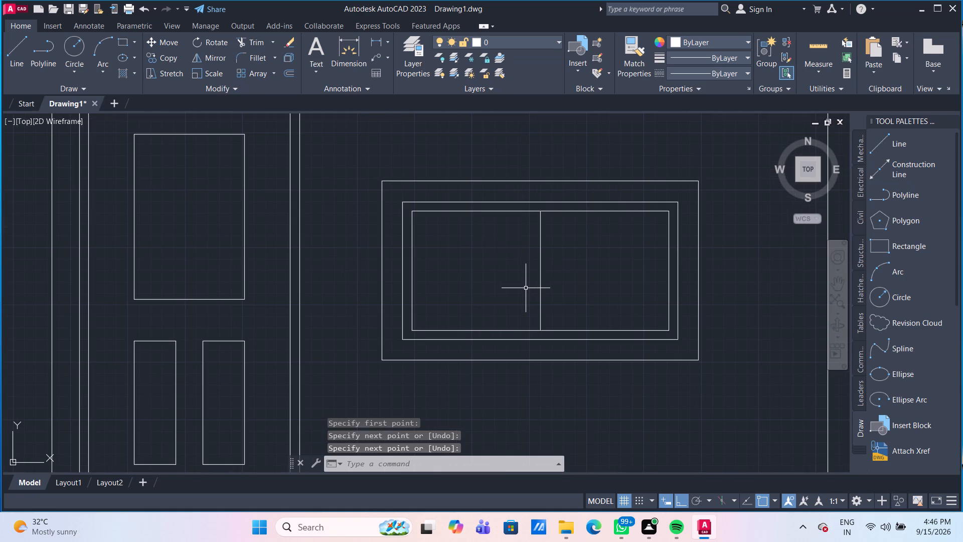
key(o)
key(Return)
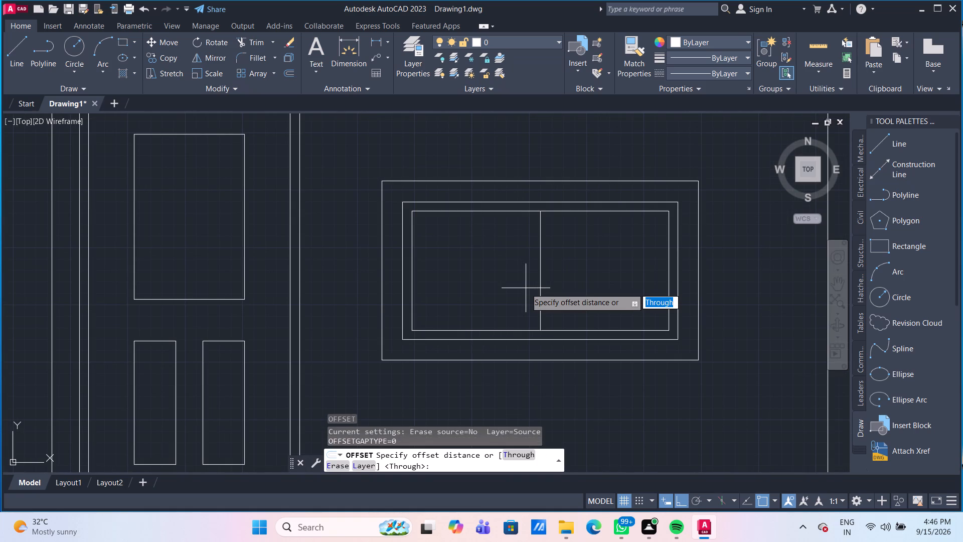
key(Return)
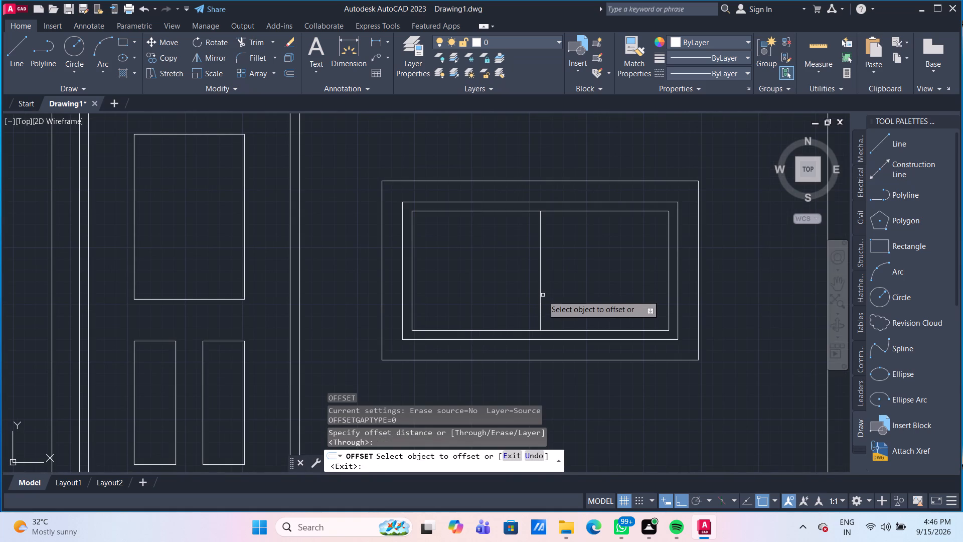
click(540, 293)
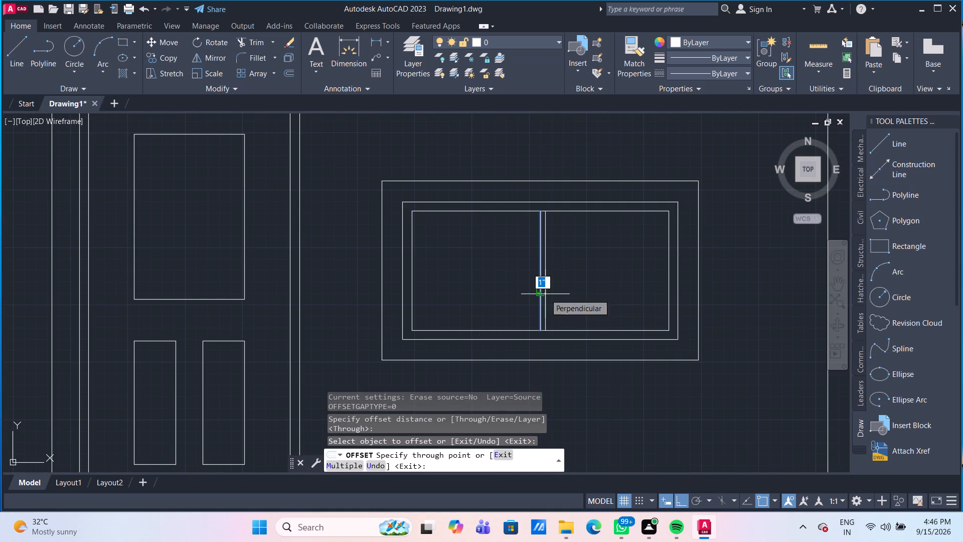
text(1")
key(Return)
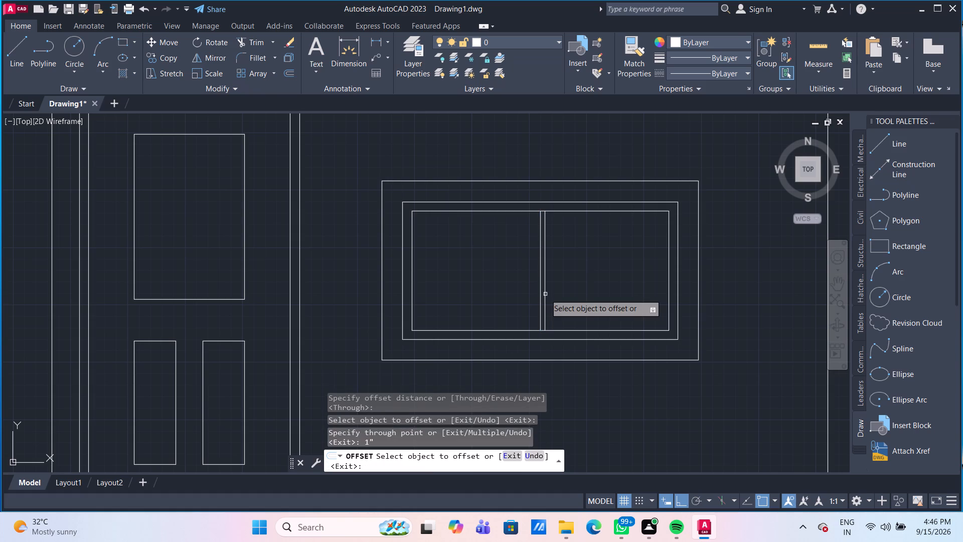
scroll(538, 293, up, 2)
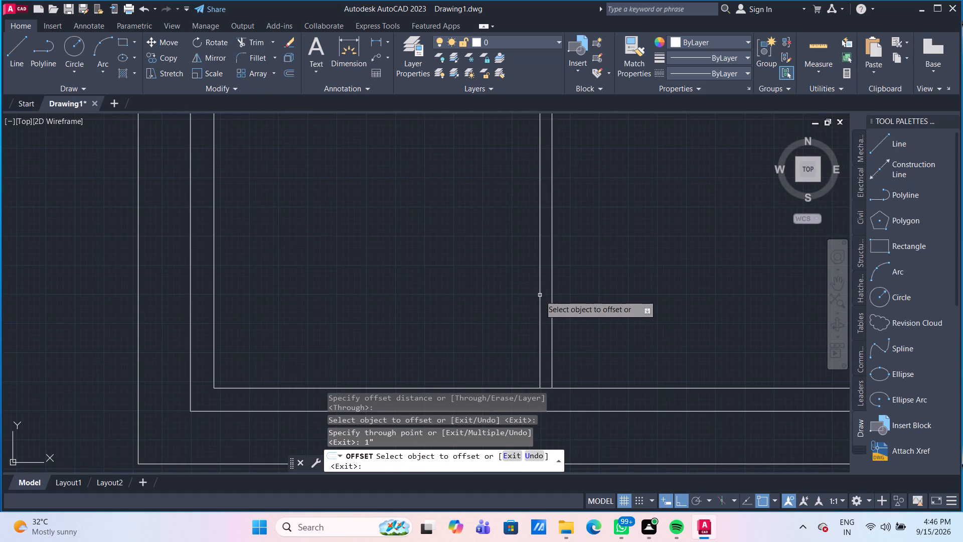
click(540, 295)
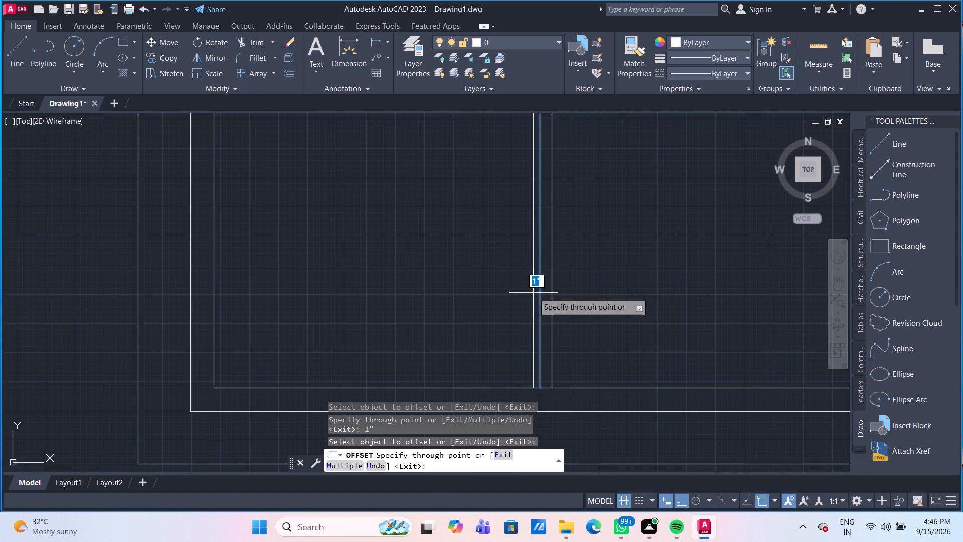
key(1)
key(shift+quotedbl)
key(Return)
key(Escape)
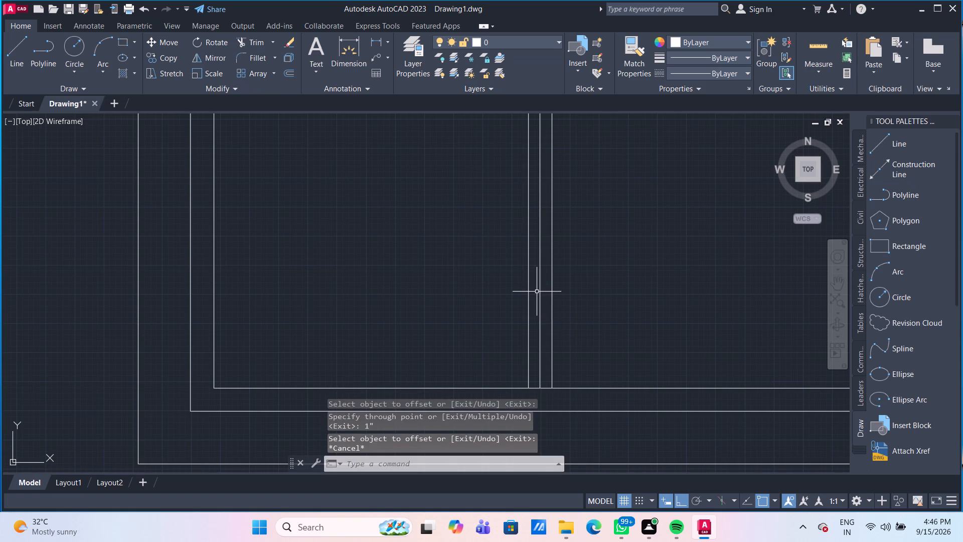
click(538, 293)
key(Delete)
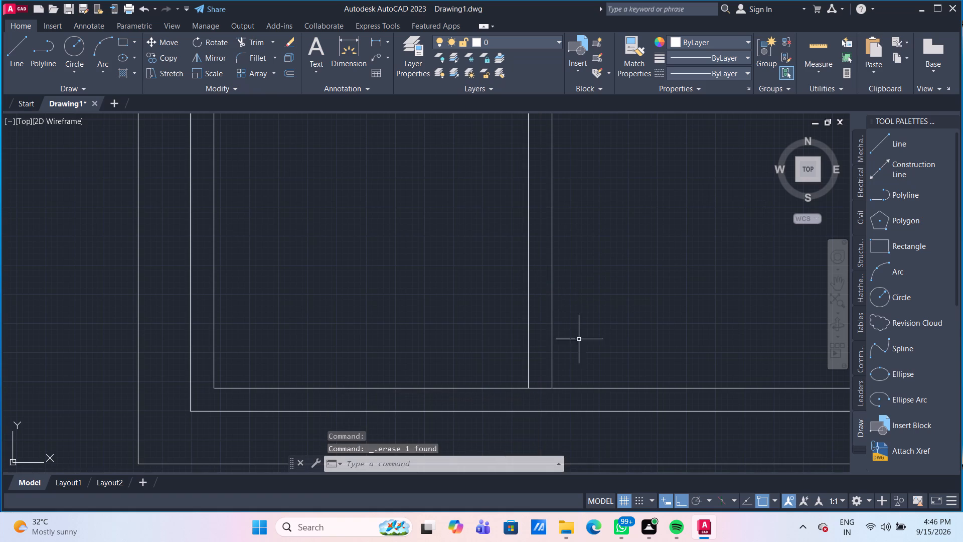
Trim the bottom and top edges of the side window's innermost rectangle between the two mullion lines.
text(TR)
key(Return)
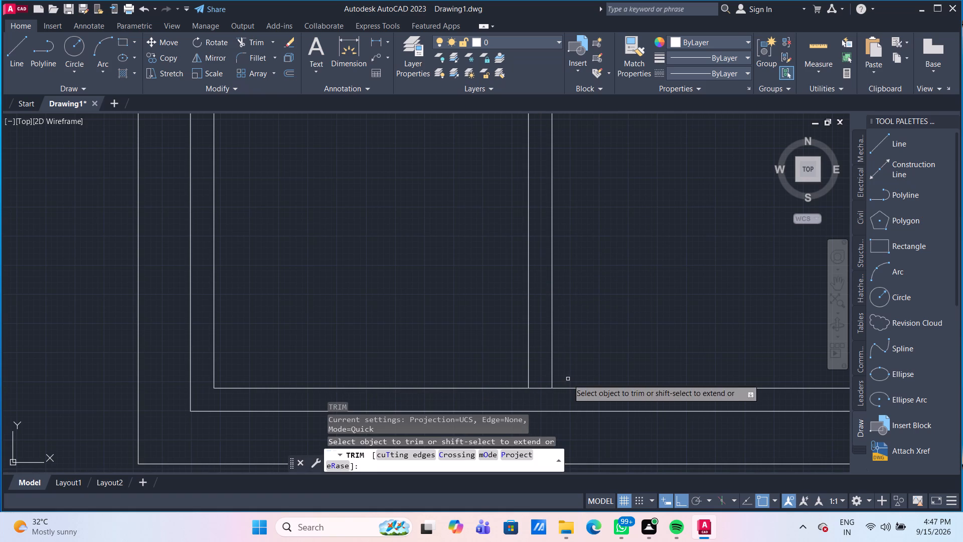
click(541, 386)
click(544, 398)
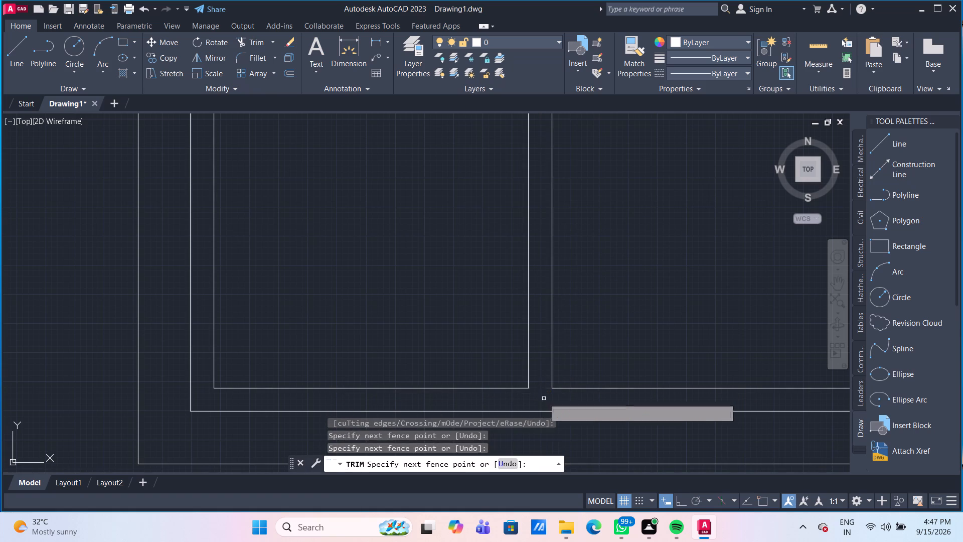
scroll(544, 374, down, 3)
scroll(550, 305, up, 3)
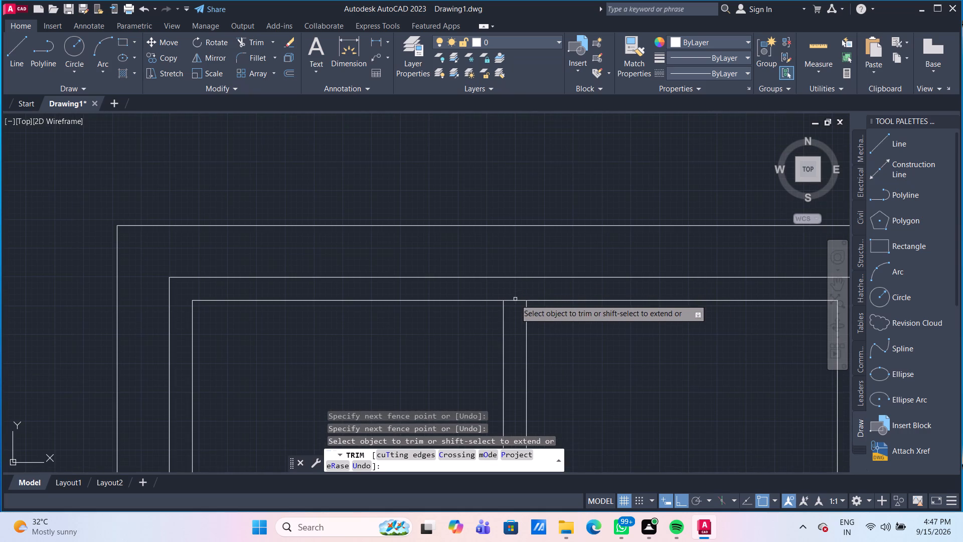
click(515, 300)
scroll(543, 210, down, 3)
scroll(633, 326, down, 2)
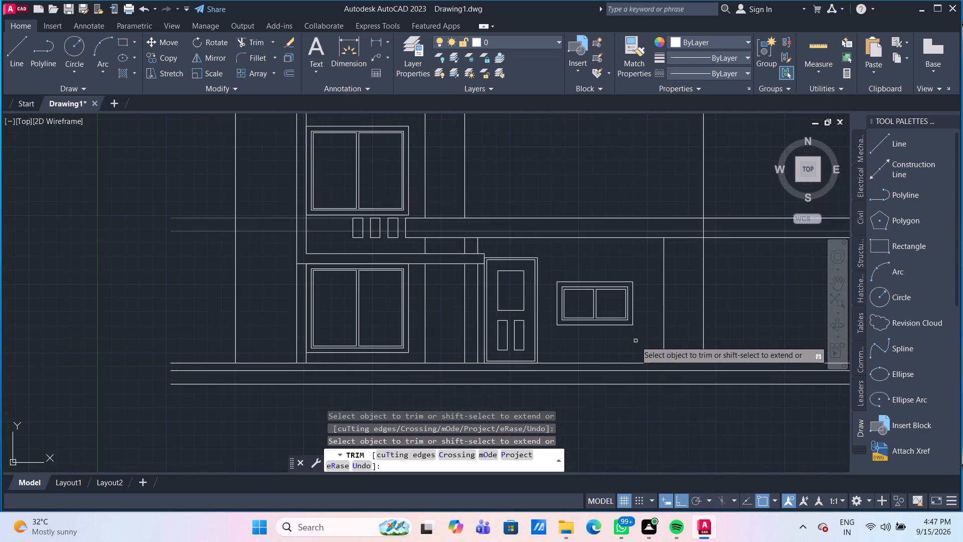
key(Escape)
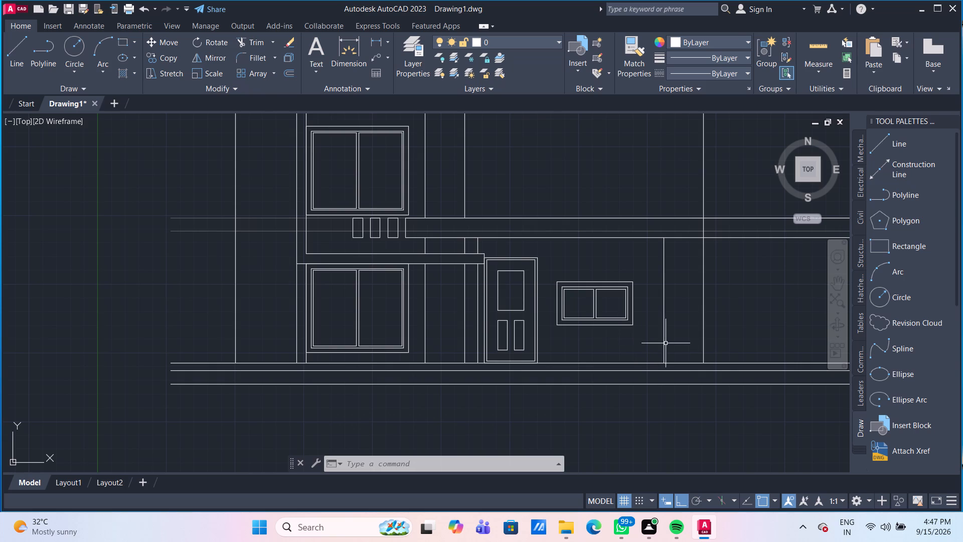
Draw a 3' horizontal line along the base between the two vertical wall lines beyond the side window.
scroll(685, 357, up, 3)
middle_drag(672, 347, 517, 330)
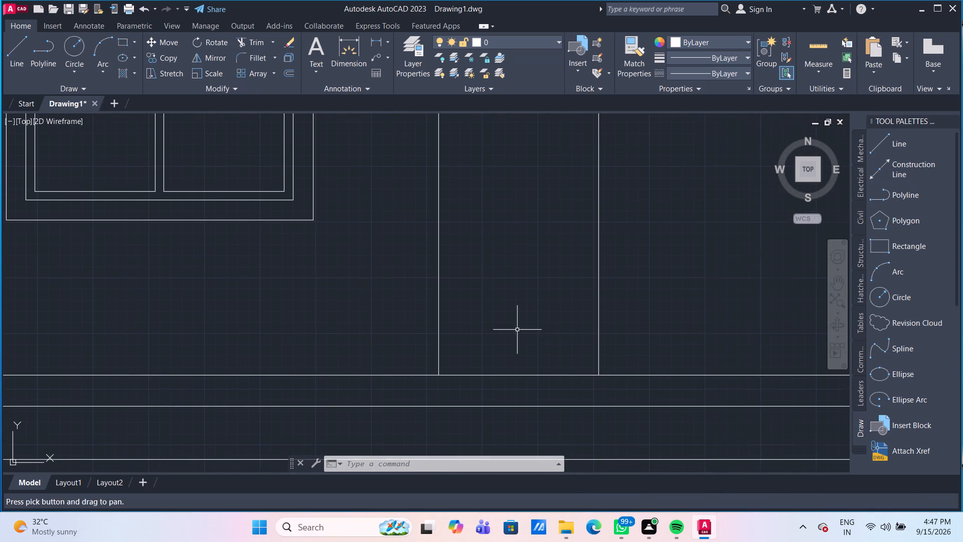
scroll(517, 330, down, 1)
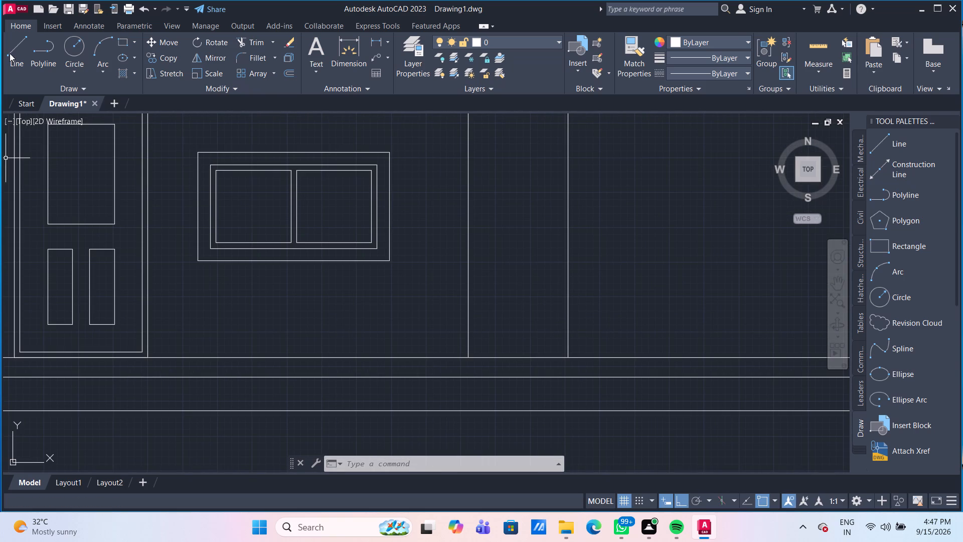
click(10, 53)
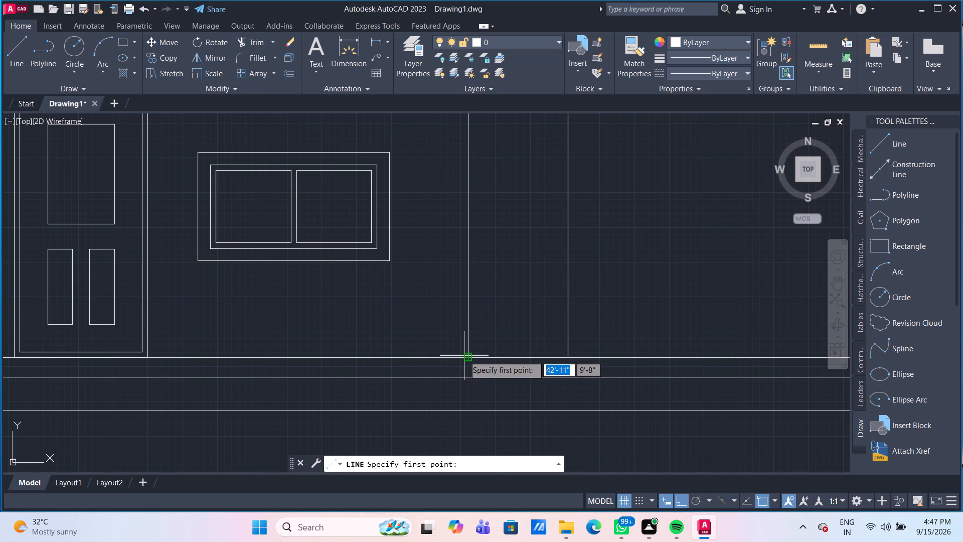
click(466, 356)
click(568, 359)
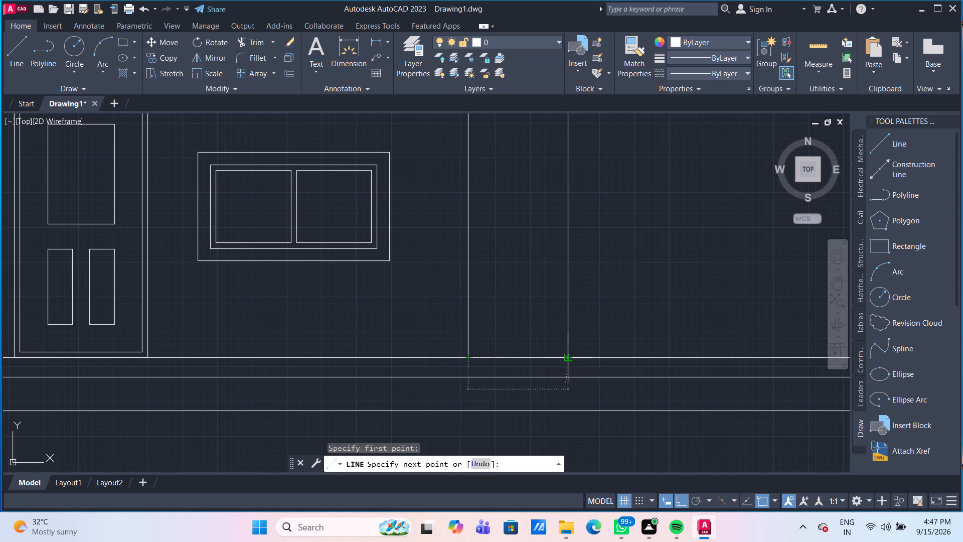
key(Escape)
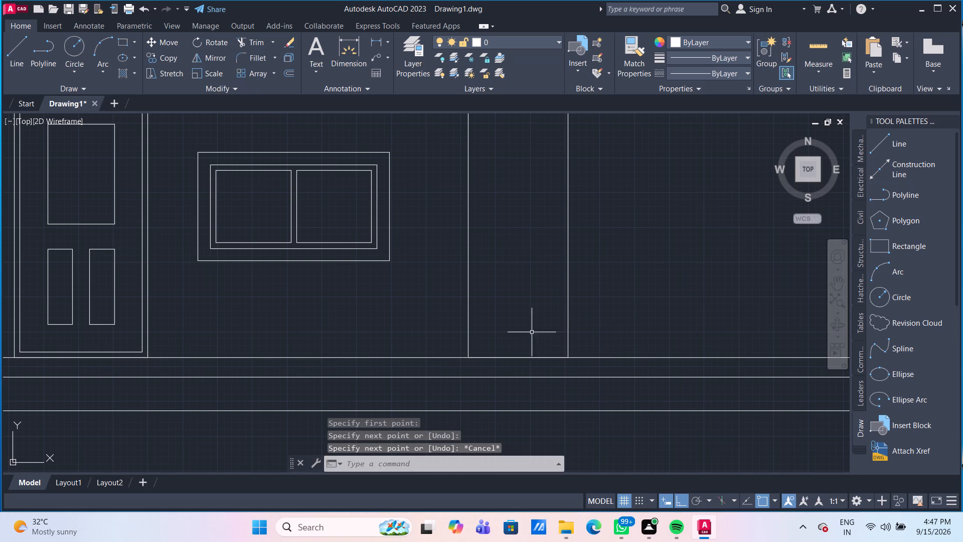
Move the new 3' base line 6" straight up between the two vertical wall lines.
click(530, 359)
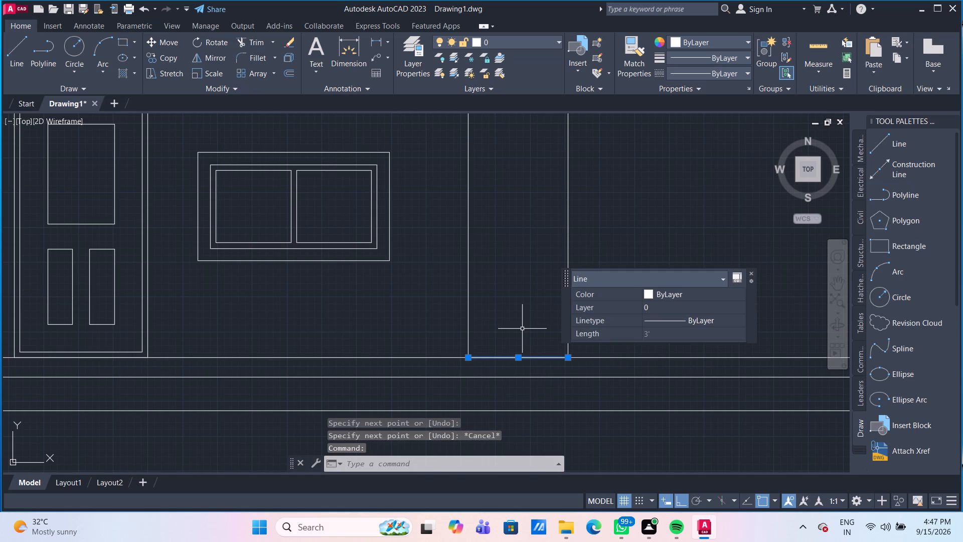
key(m)
key(Return)
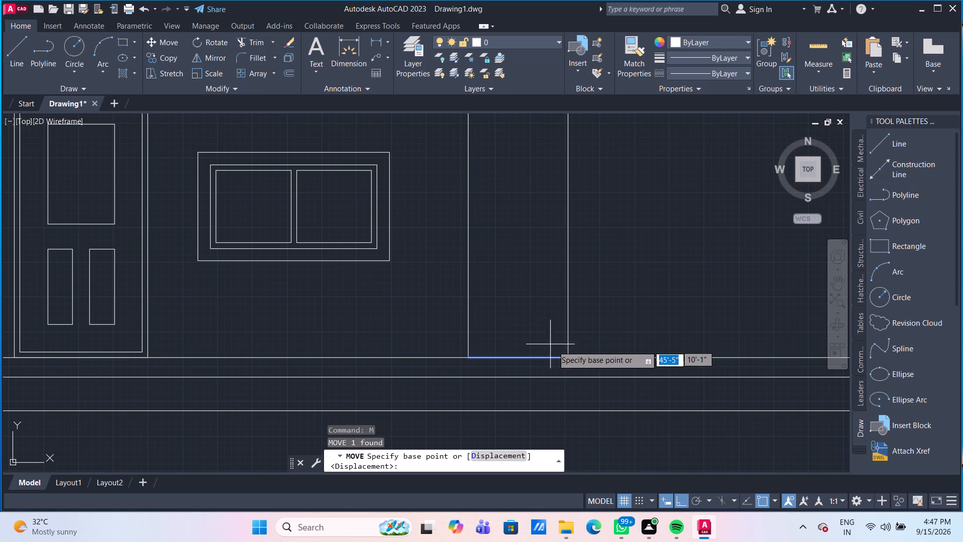
click(567, 355)
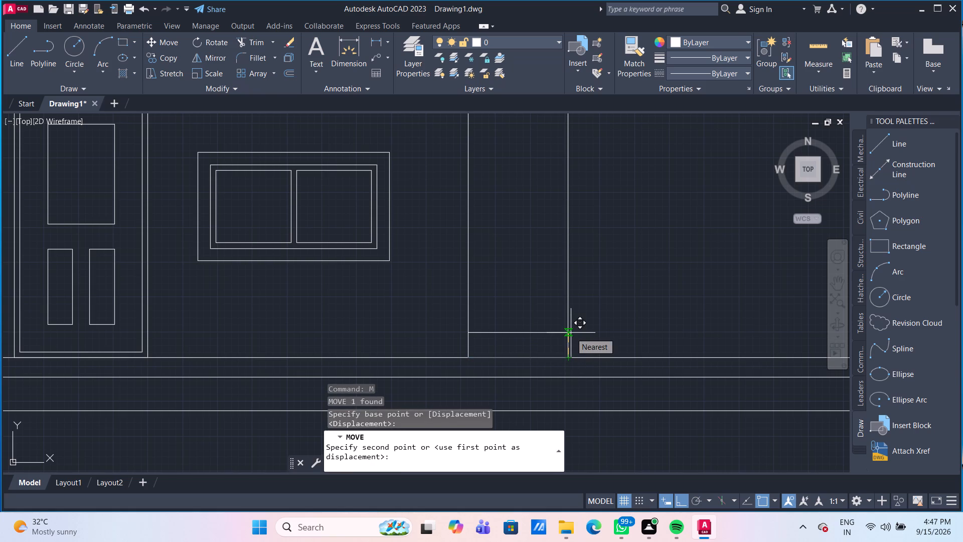
text(6")
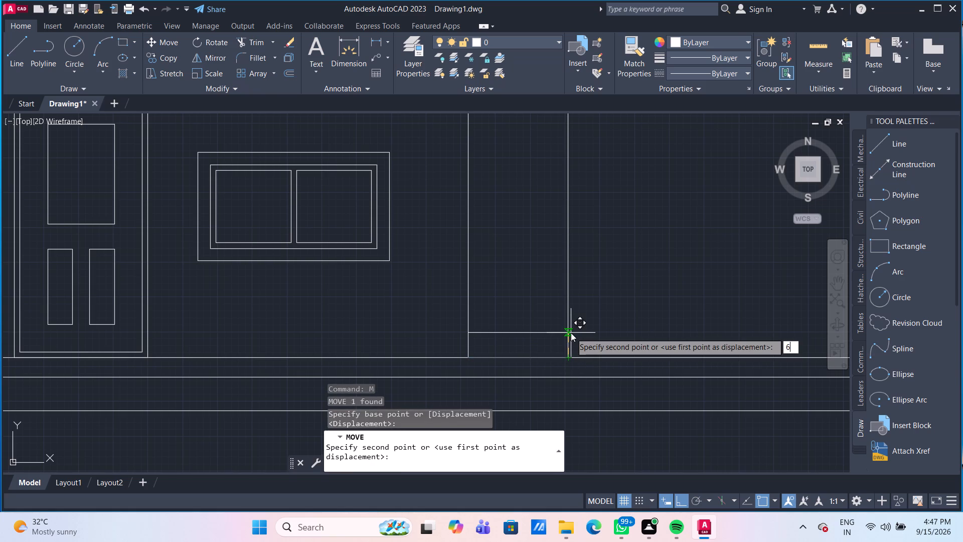
key(Return)
scroll(530, 301, down, 2)
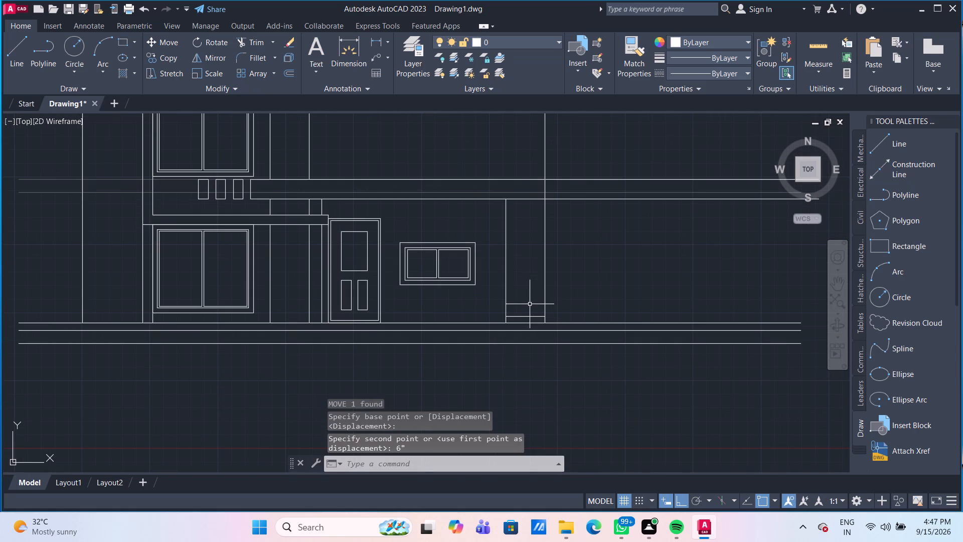
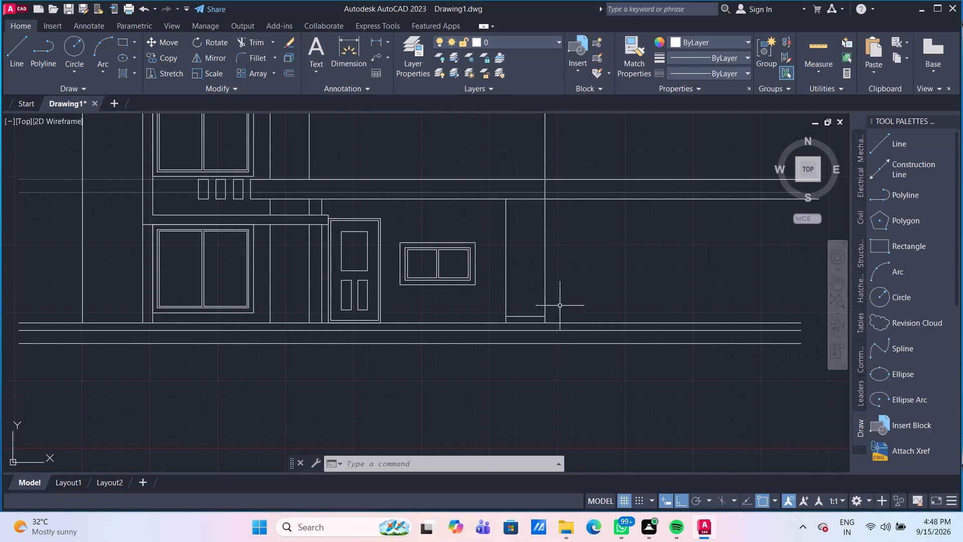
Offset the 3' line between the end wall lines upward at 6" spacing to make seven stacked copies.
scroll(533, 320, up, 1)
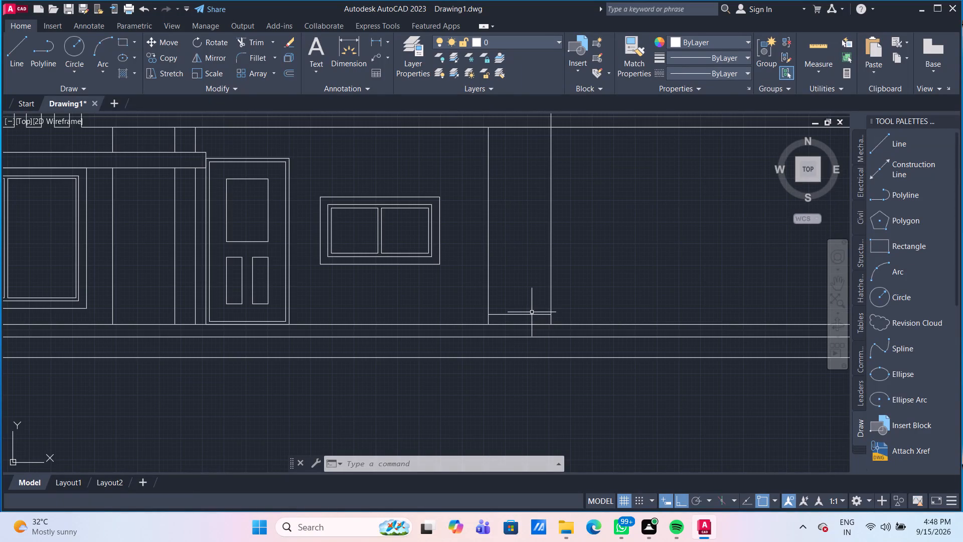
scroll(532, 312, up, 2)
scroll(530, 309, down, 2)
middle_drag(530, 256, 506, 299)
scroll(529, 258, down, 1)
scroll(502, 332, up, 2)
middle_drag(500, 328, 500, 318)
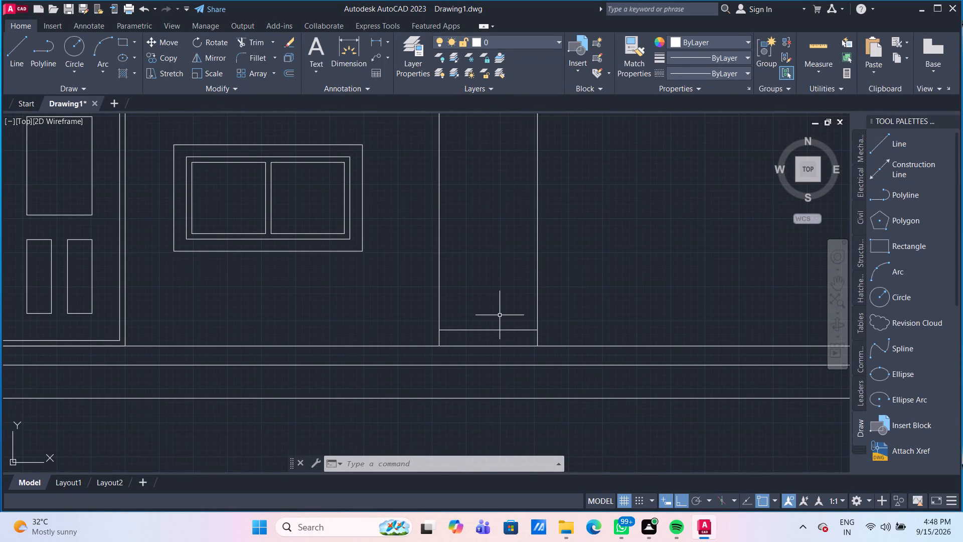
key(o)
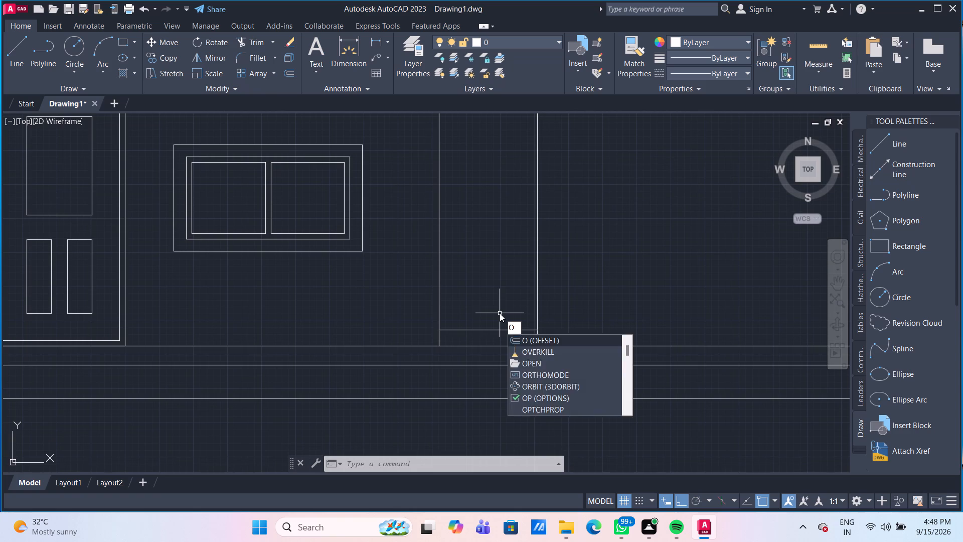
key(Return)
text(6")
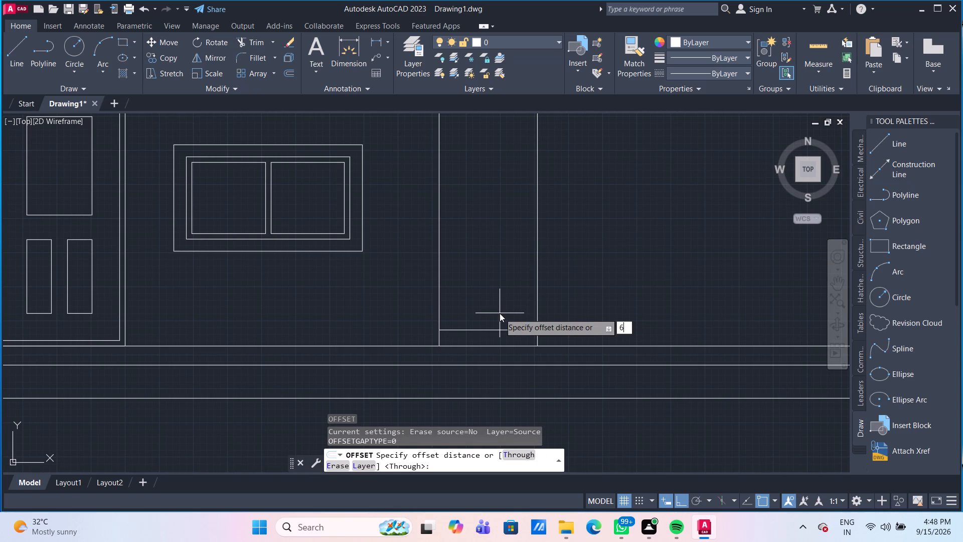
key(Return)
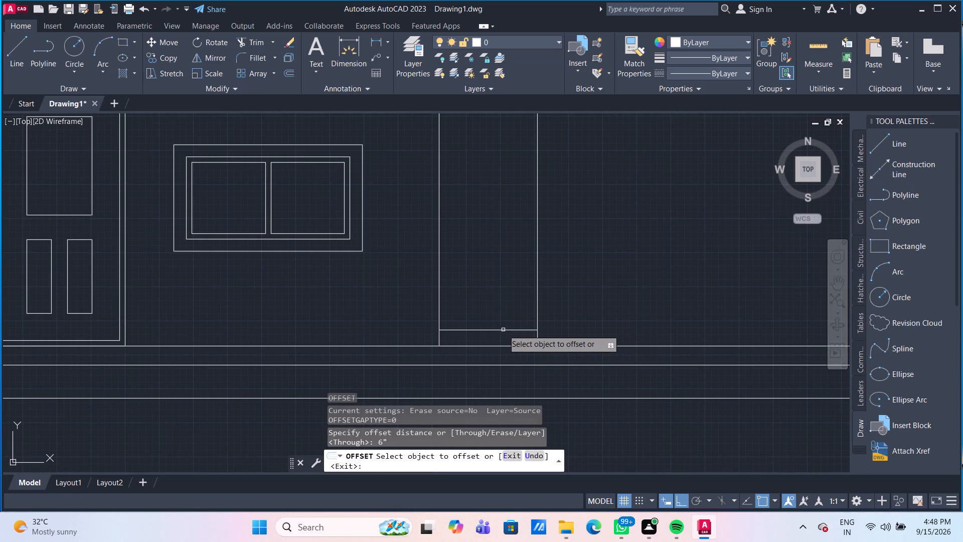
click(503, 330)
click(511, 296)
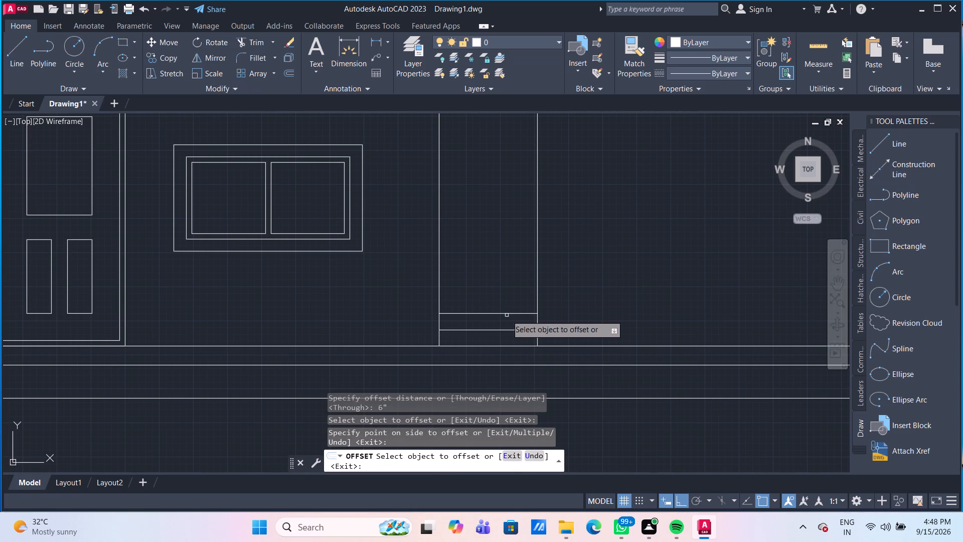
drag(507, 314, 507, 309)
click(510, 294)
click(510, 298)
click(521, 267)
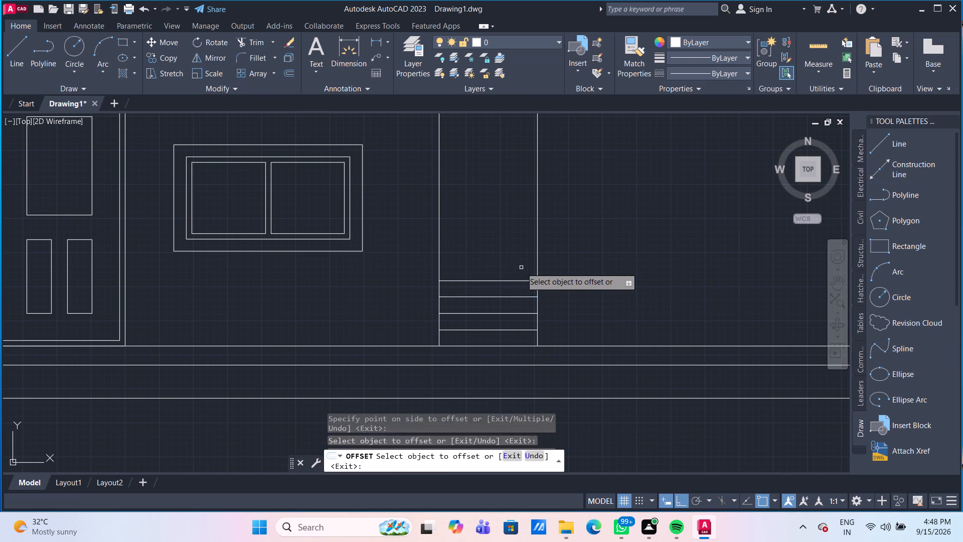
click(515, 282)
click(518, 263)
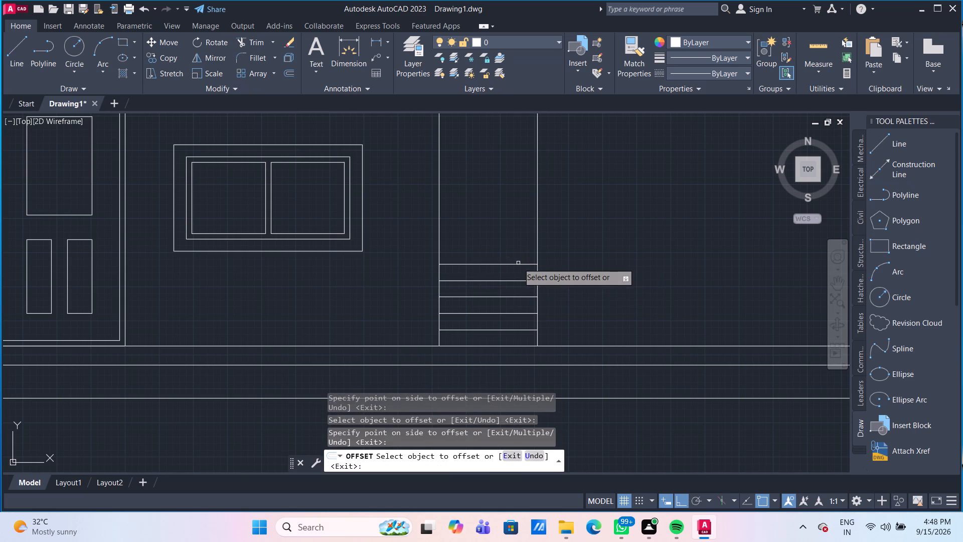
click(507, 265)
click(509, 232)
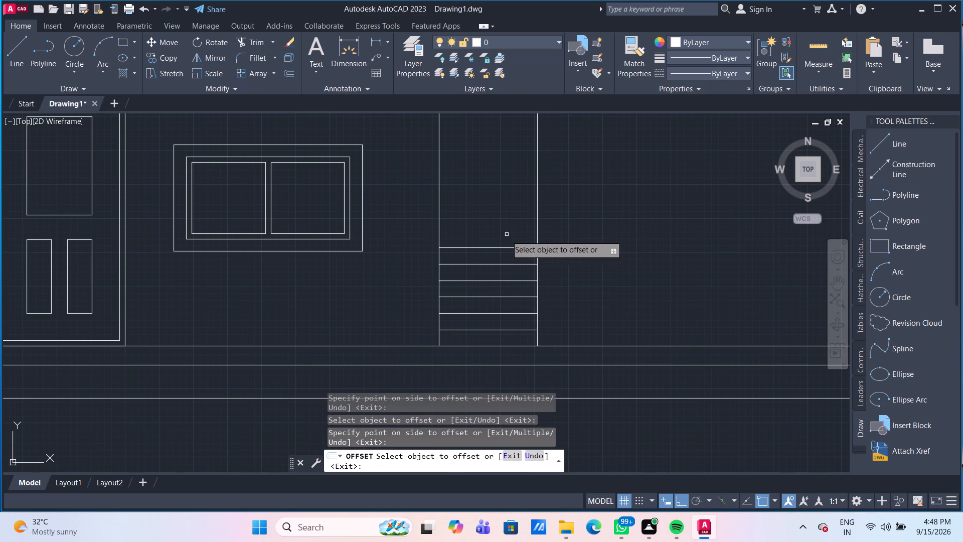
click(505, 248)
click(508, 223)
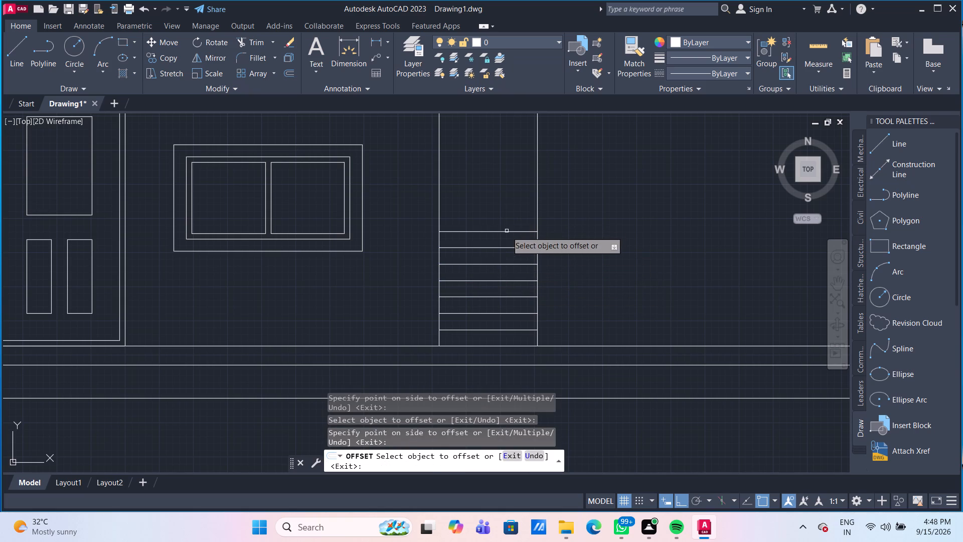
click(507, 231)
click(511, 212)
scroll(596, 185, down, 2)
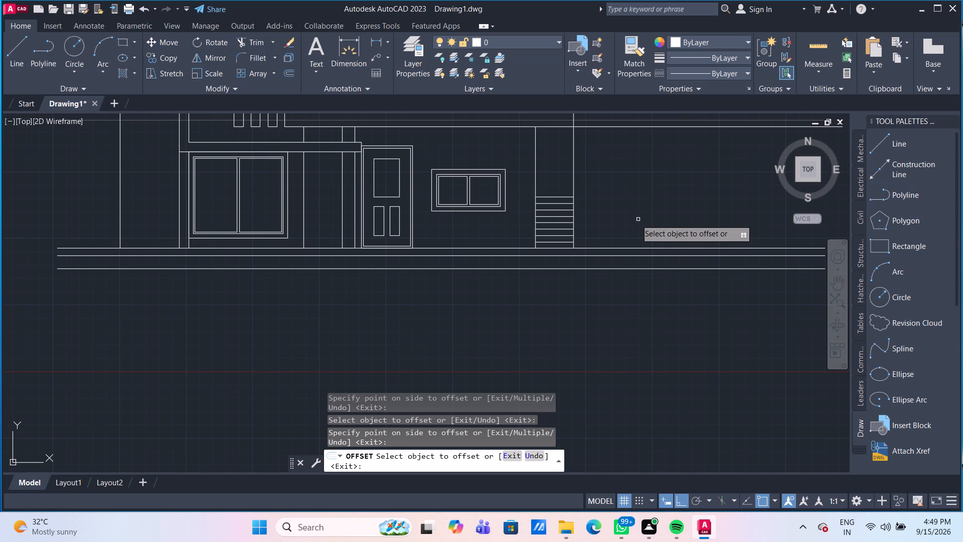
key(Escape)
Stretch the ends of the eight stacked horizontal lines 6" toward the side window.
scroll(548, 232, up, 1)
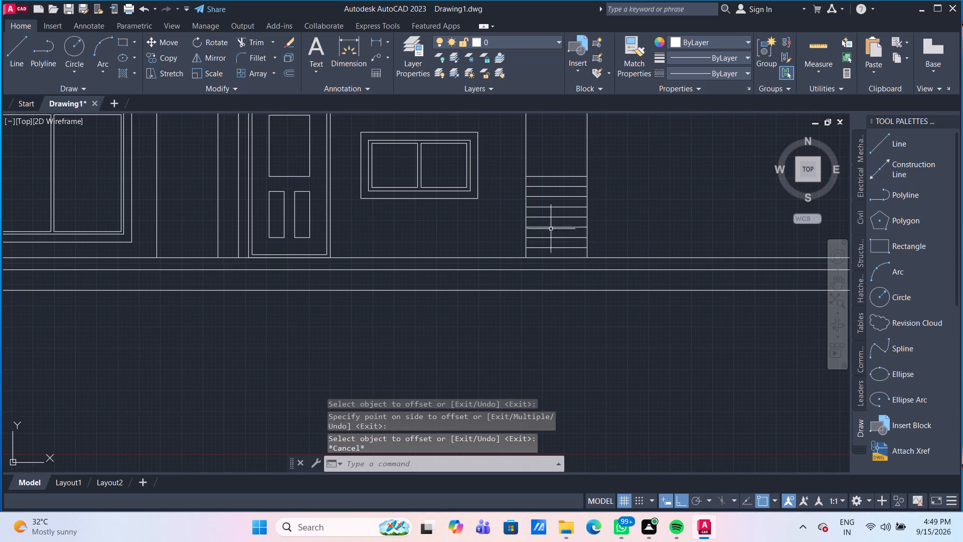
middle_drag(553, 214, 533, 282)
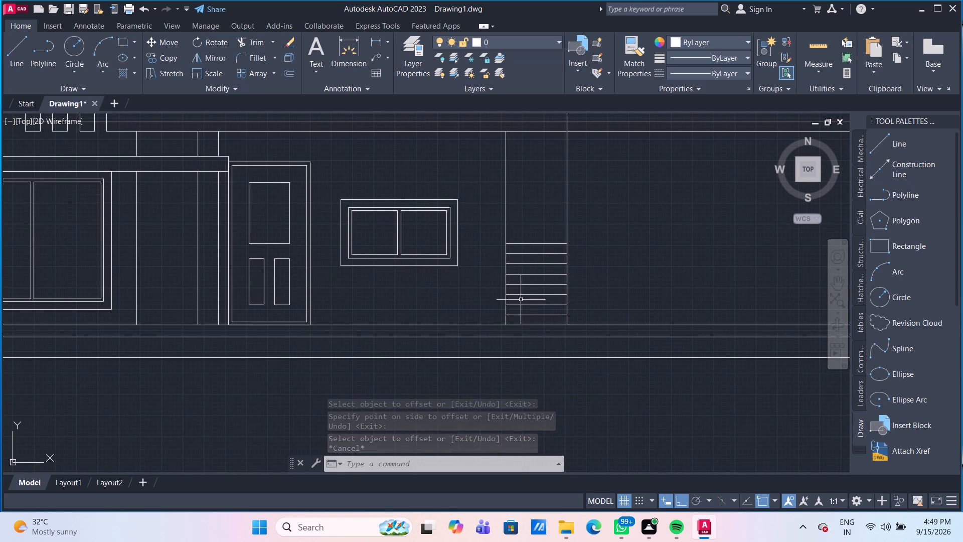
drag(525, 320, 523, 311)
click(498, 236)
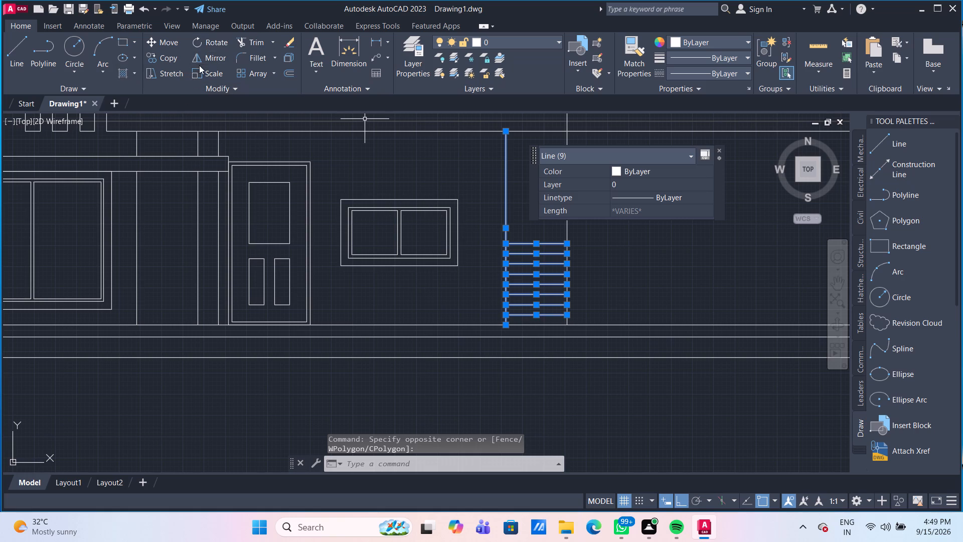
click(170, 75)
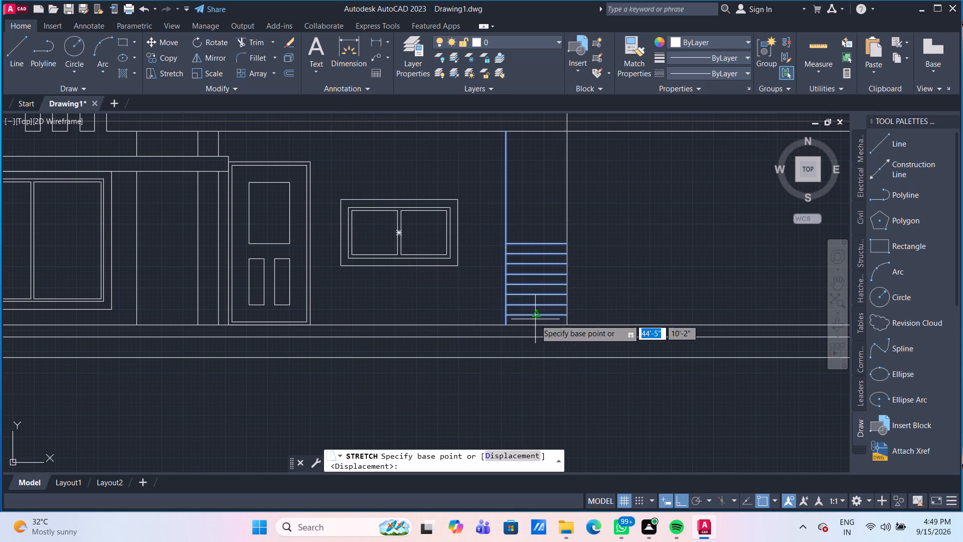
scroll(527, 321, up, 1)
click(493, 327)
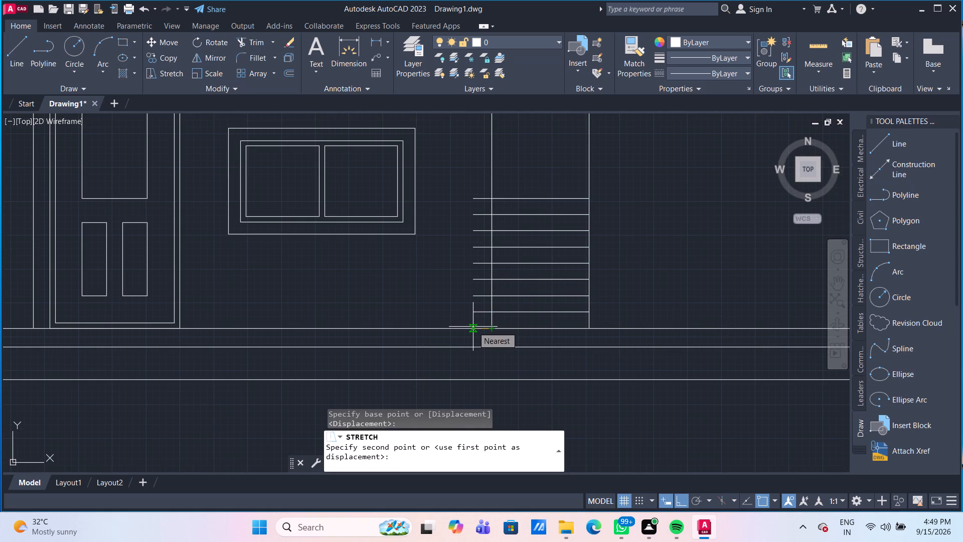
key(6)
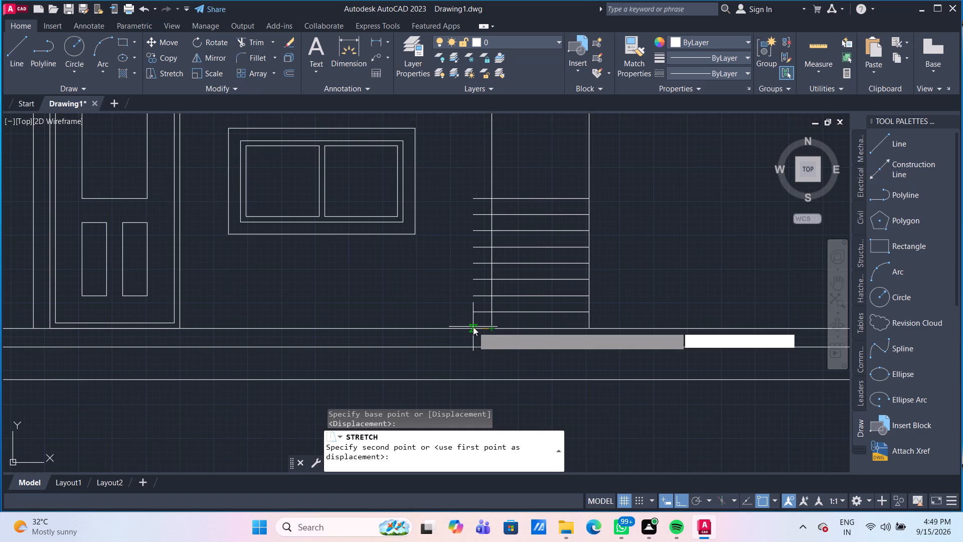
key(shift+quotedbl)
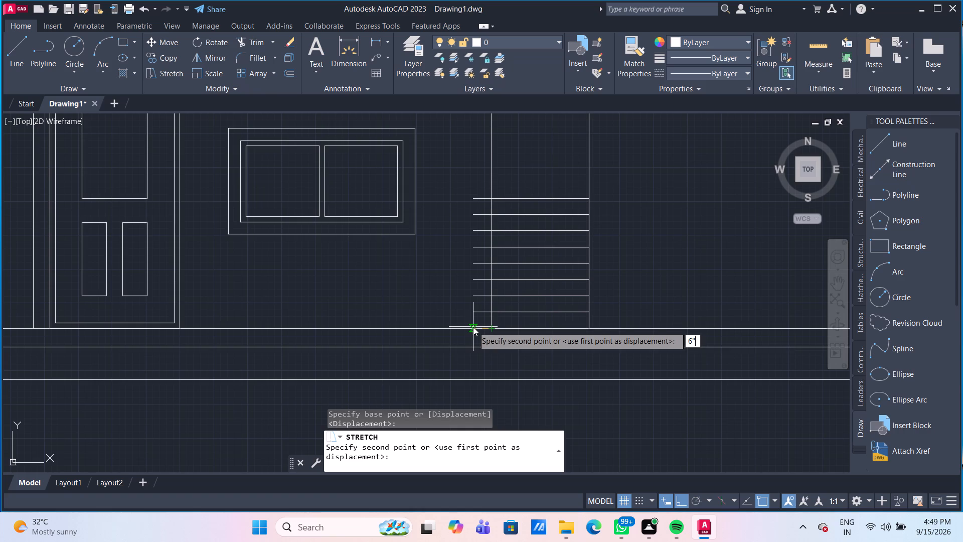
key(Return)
Move the vertical wall line nearest the side window 6" toward the window.
scroll(506, 234, down, 3)
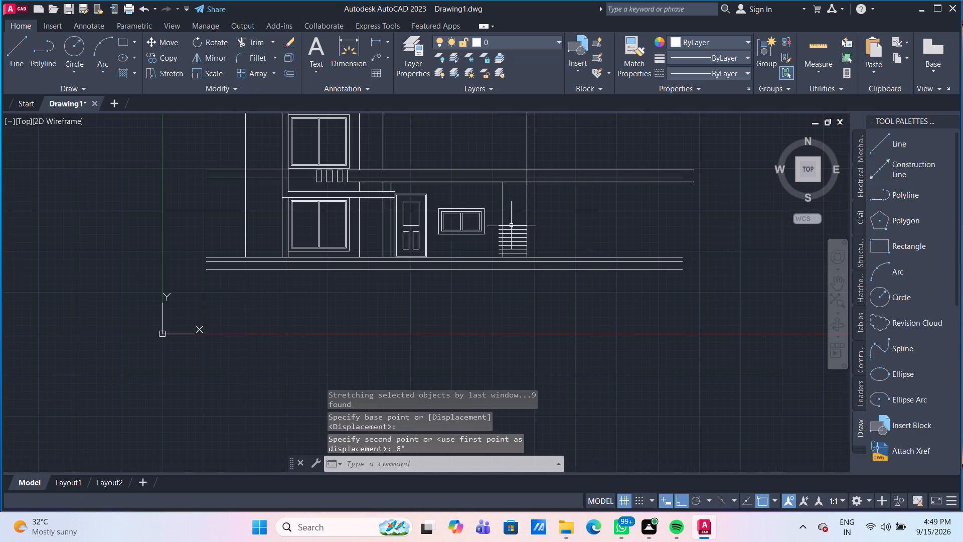
scroll(516, 209, up, 2)
middle_drag(516, 209, 518, 235)
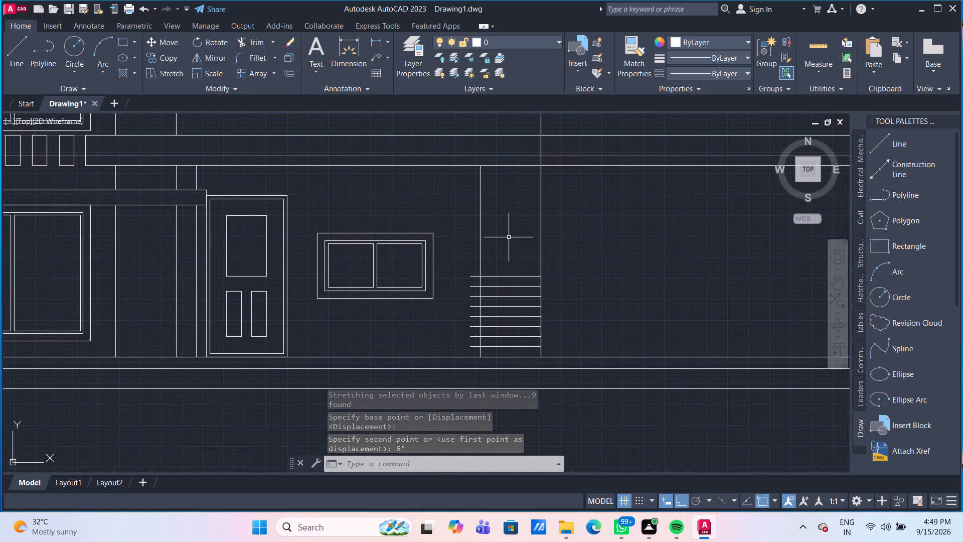
scroll(498, 246, up, 1)
scroll(494, 246, down, 2)
scroll(481, 312, up, 3)
scroll(486, 316, down, 2)
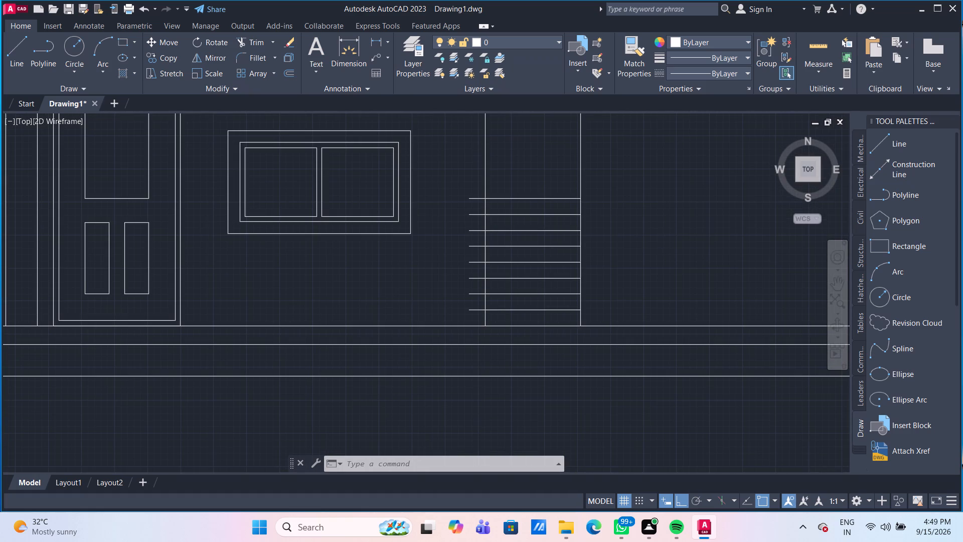
click(486, 316)
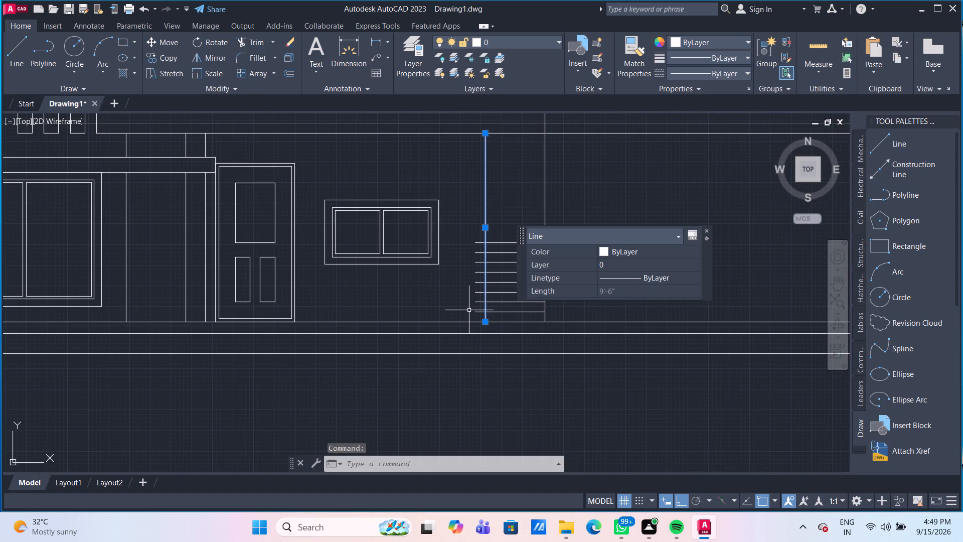
key(m)
key(Return)
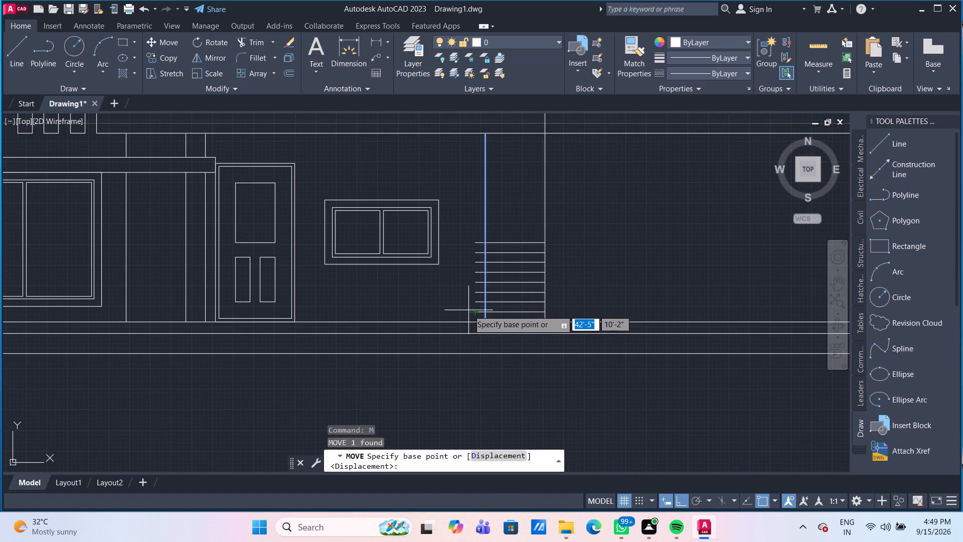
scroll(476, 317, up, 3)
click(509, 342)
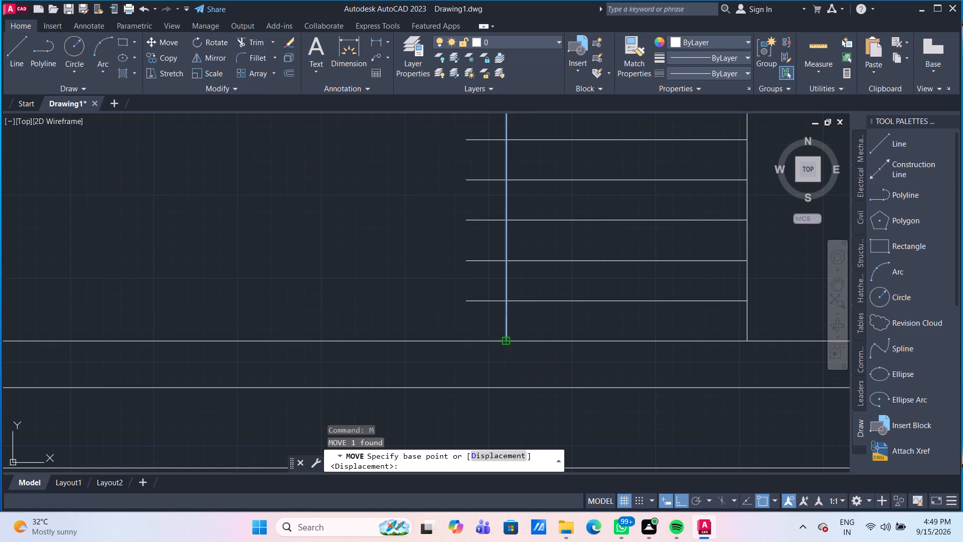
text(6')
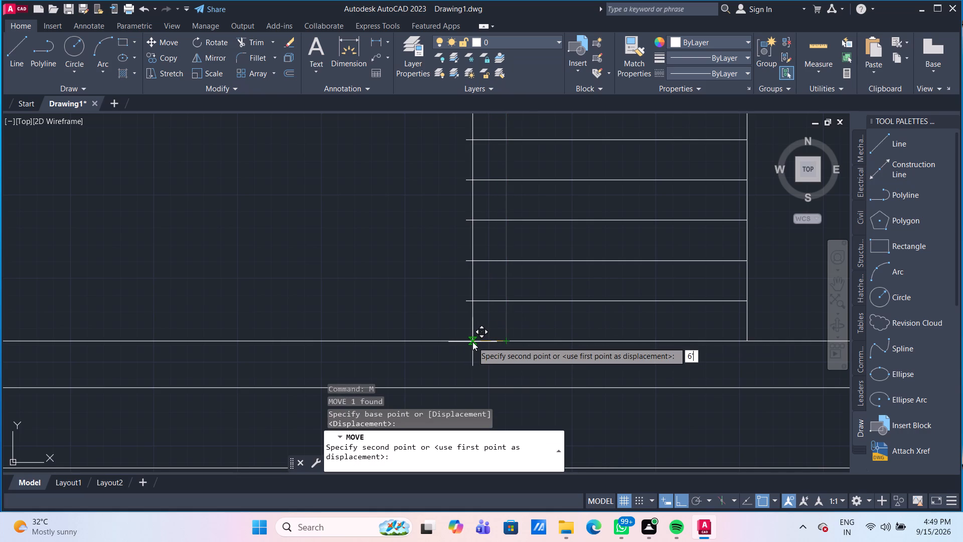
key(BackSpace)
key(shift+quotedbl)
key(Return)
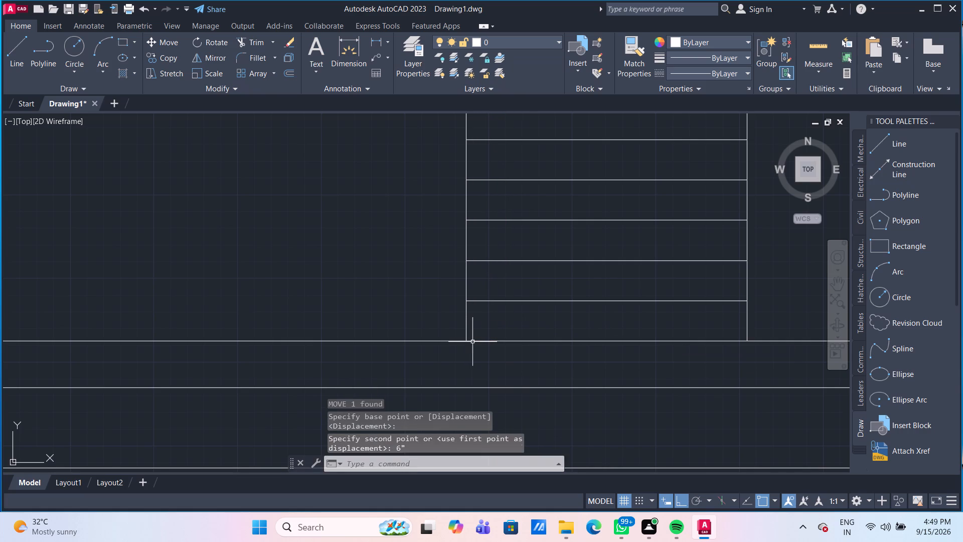
Delete the eight stacked horizontal lines between the two vertical wall lines.
scroll(472, 342, down, 2)
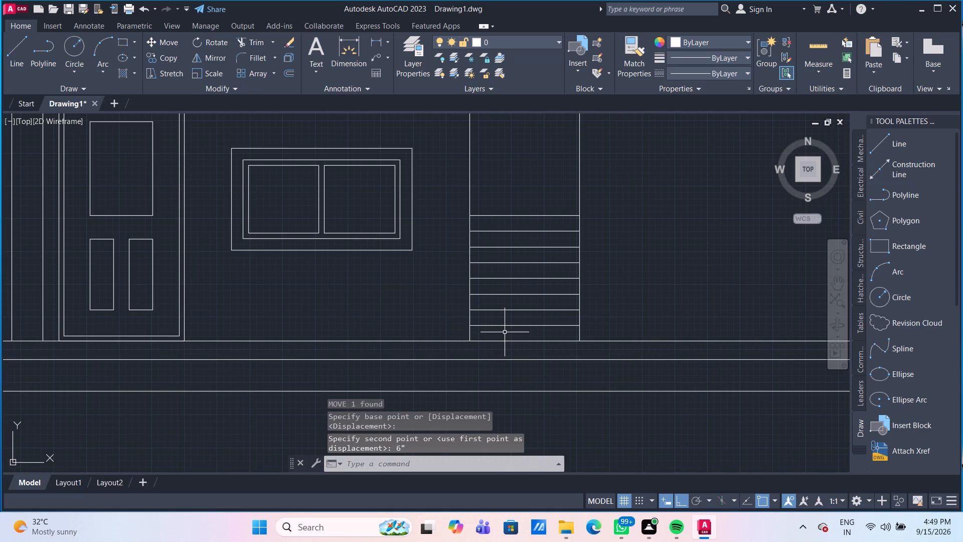
click(511, 332)
click(503, 203)
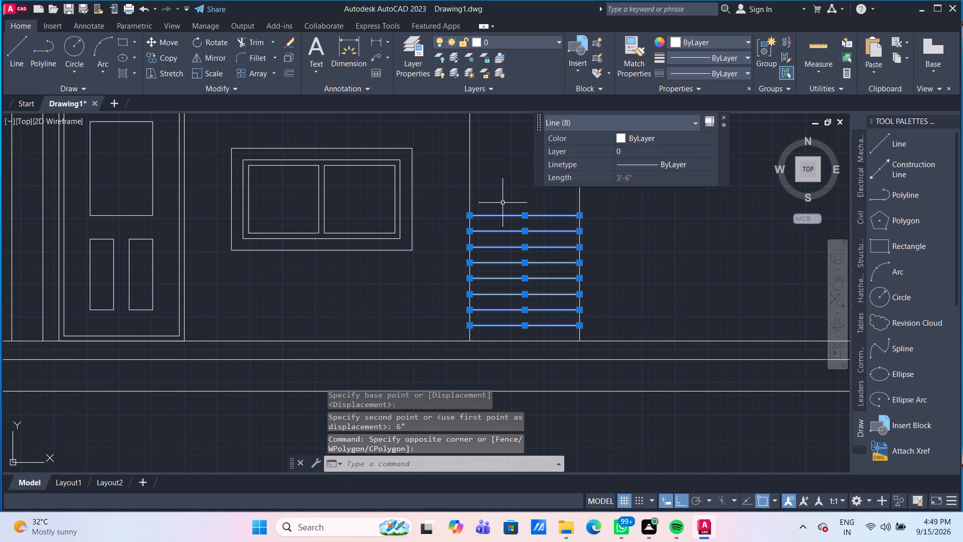
key(Delete)
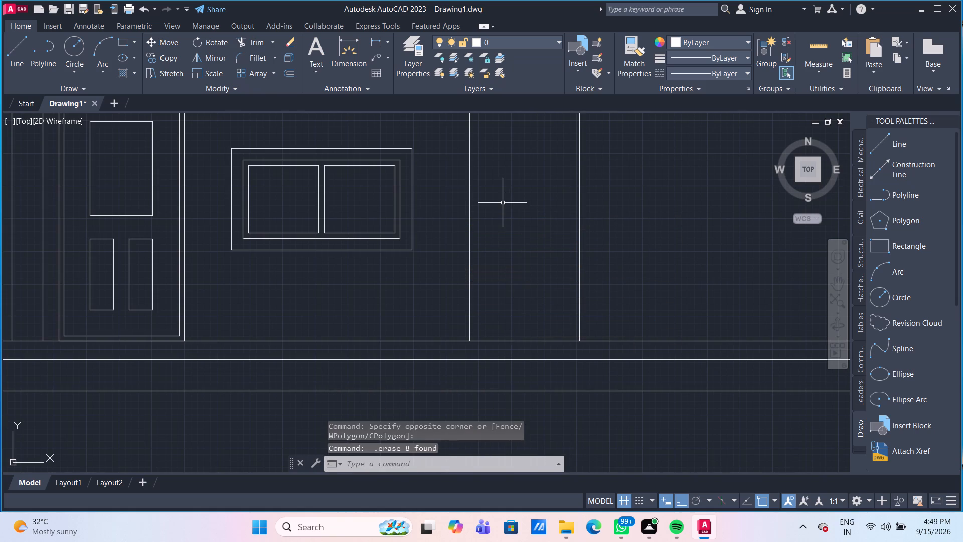
Draw a line 7" up from the foot of the wall line nearest the side window and across to the other wall line.
click(17, 45)
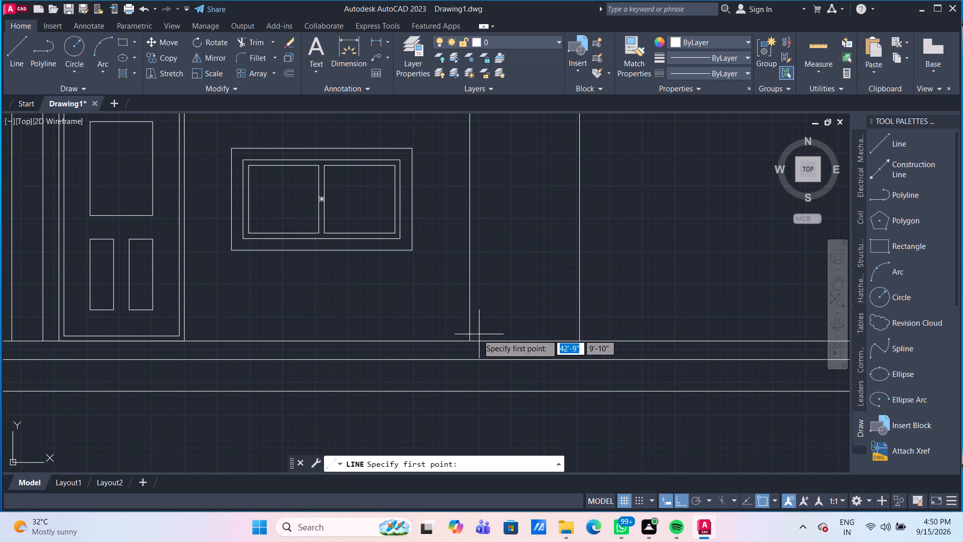
click(471, 342)
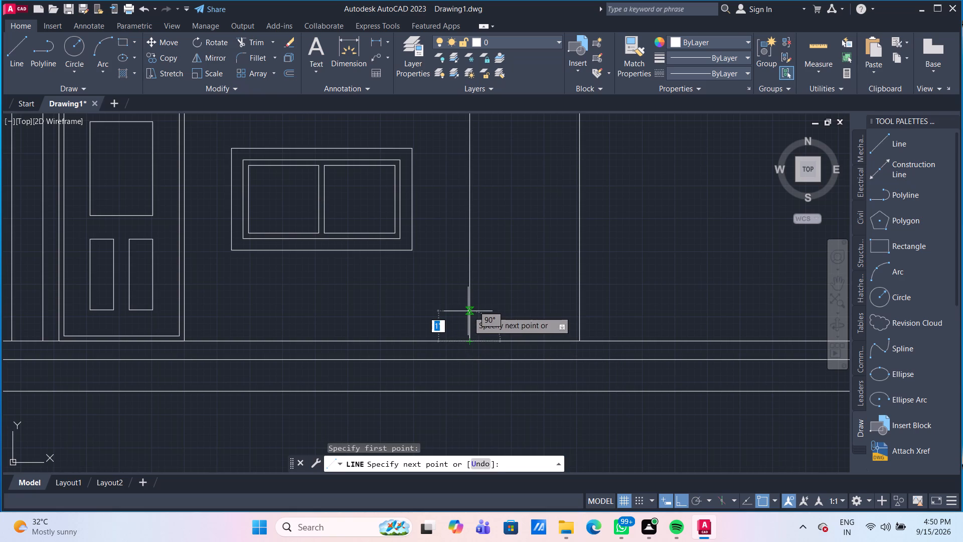
text(7")
key(Return)
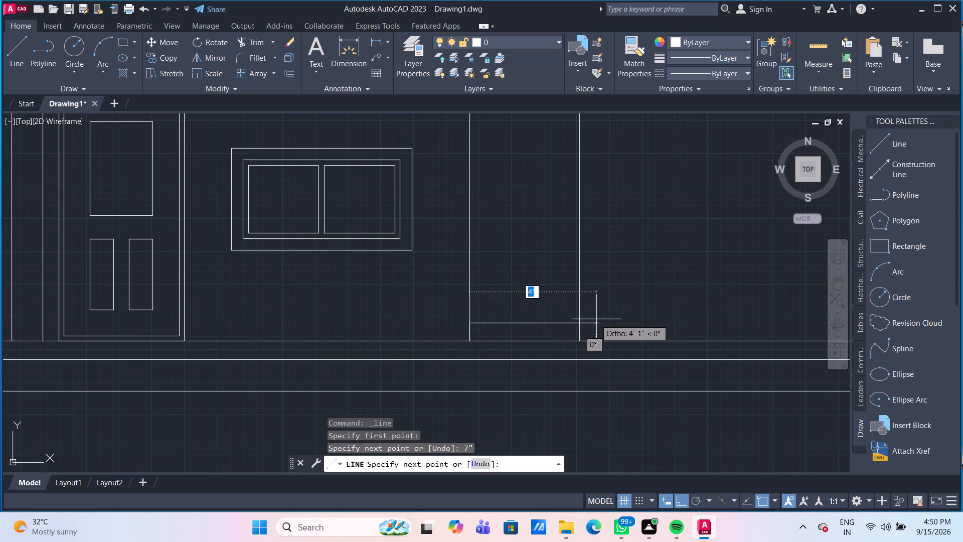
click(580, 323)
key(Escape)
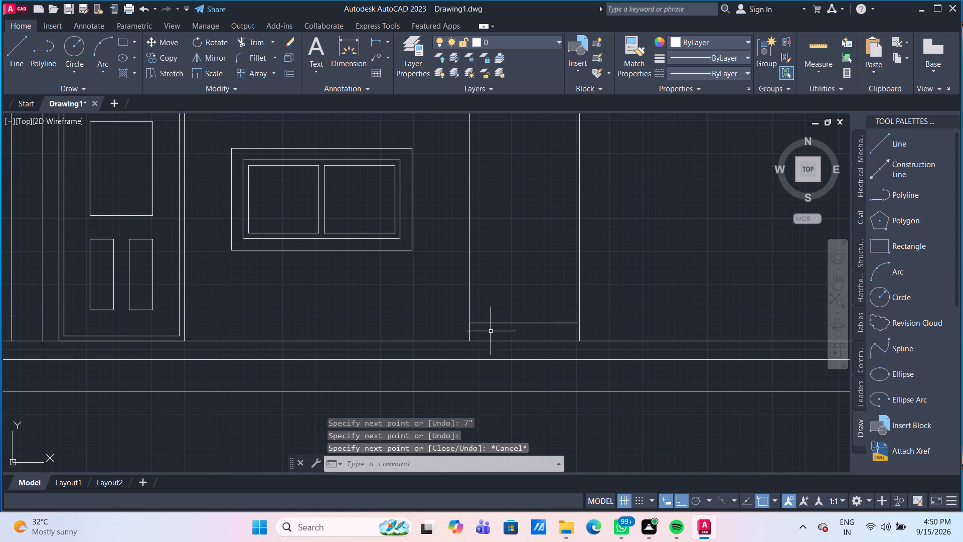
Delete the short 7" vertical line at the foot of the wall line nearest the side window.
click(469, 331)
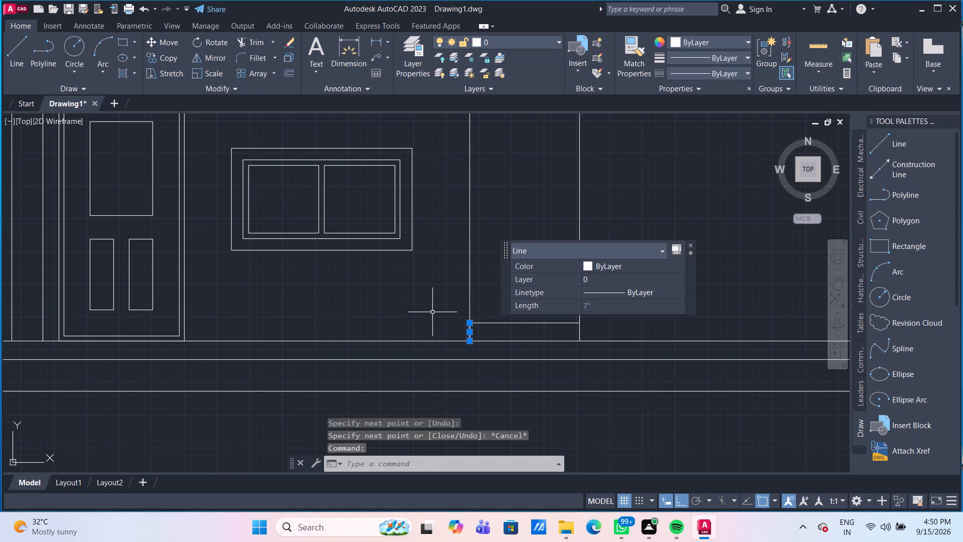
key(Delete)
Offset the low horizontal line between the two wall lines upward seven times in succession at 7" spacing.
click(514, 325)
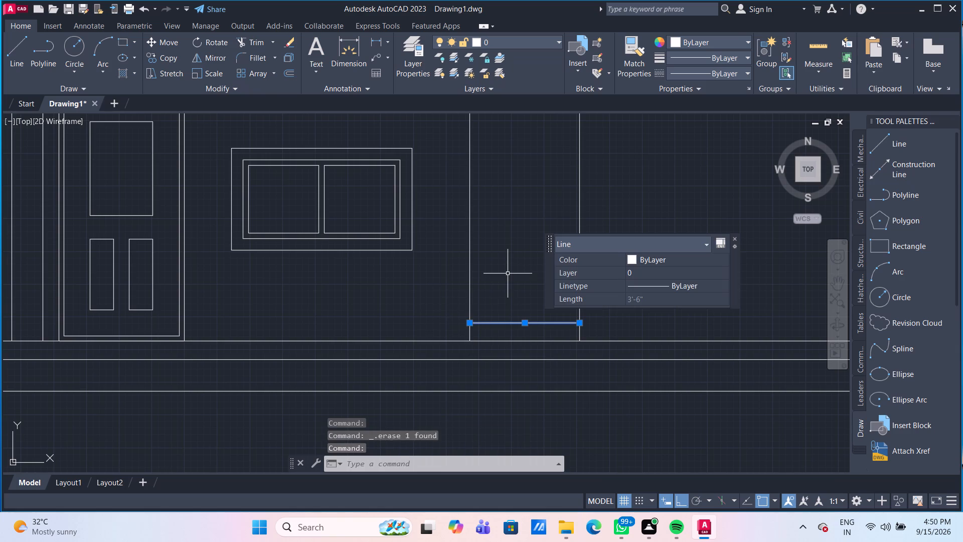
key(Escape)
key(o)
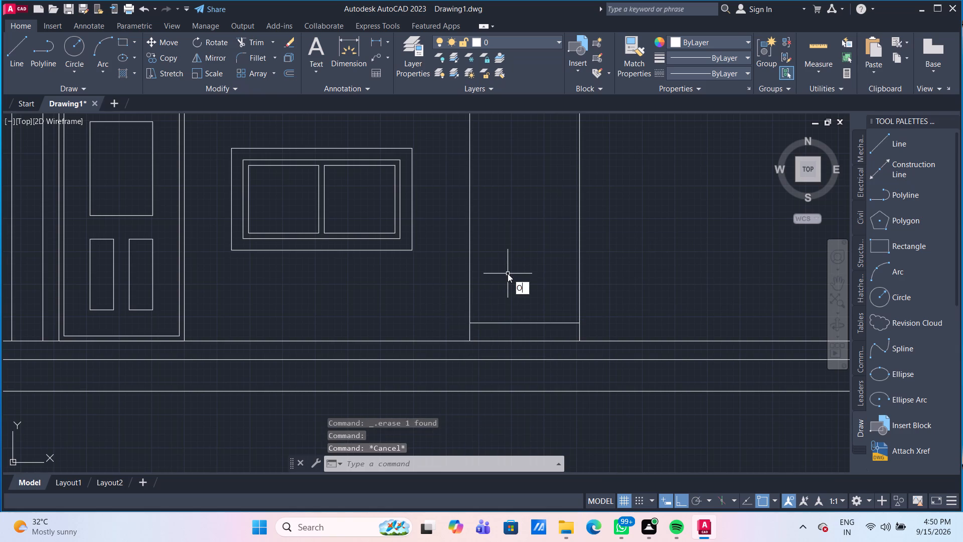
key(Return)
text(7")
key(Return)
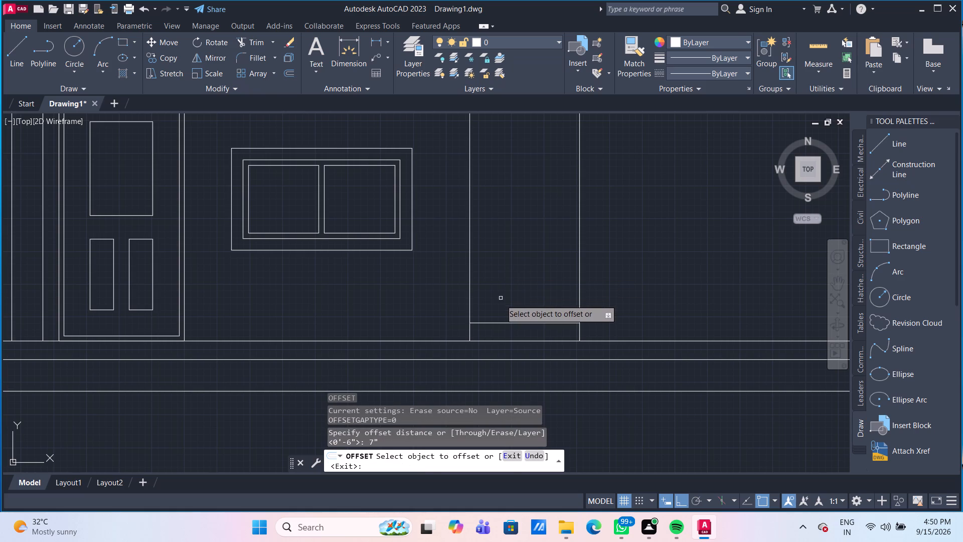
click(514, 324)
click(515, 294)
click(512, 306)
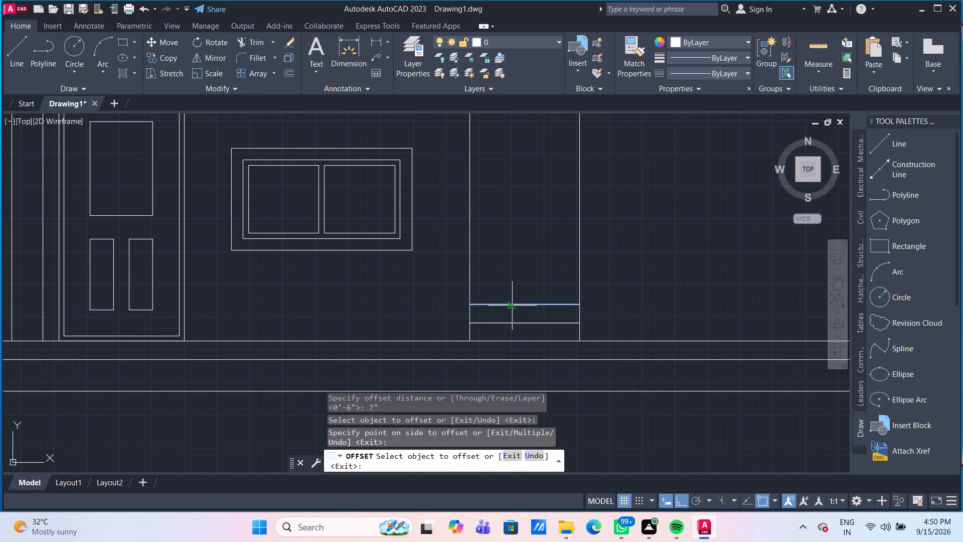
click(513, 278)
click(514, 286)
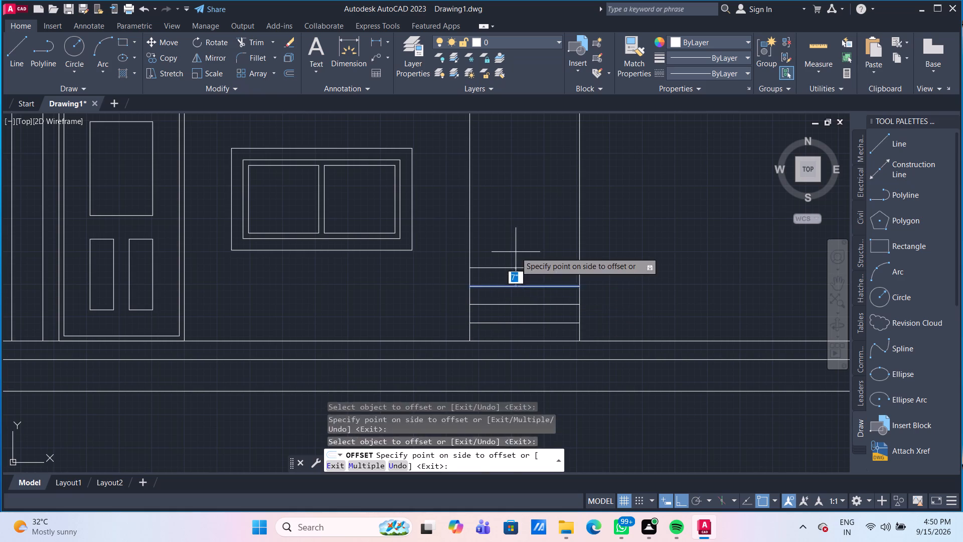
click(516, 252)
click(513, 267)
click(522, 219)
click(517, 249)
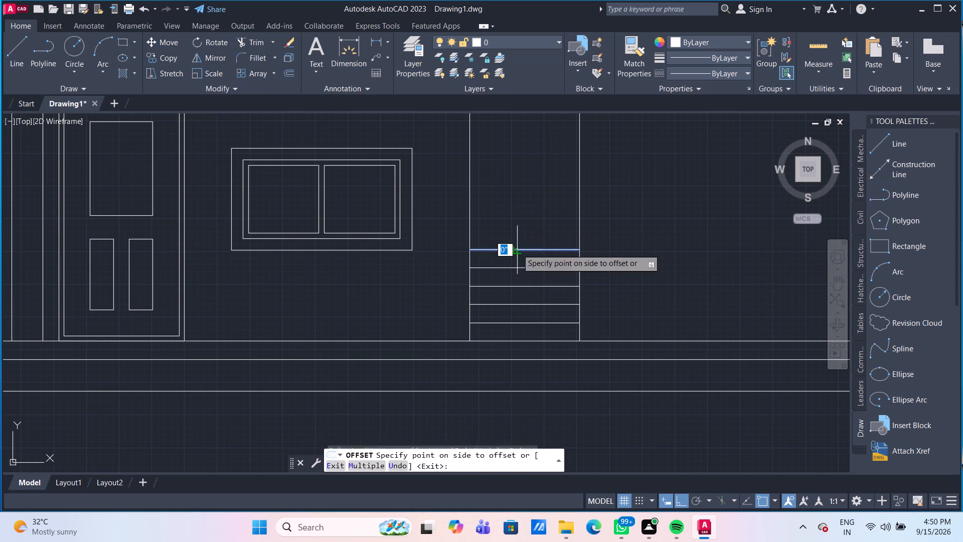
click(522, 219)
click(518, 230)
click(523, 201)
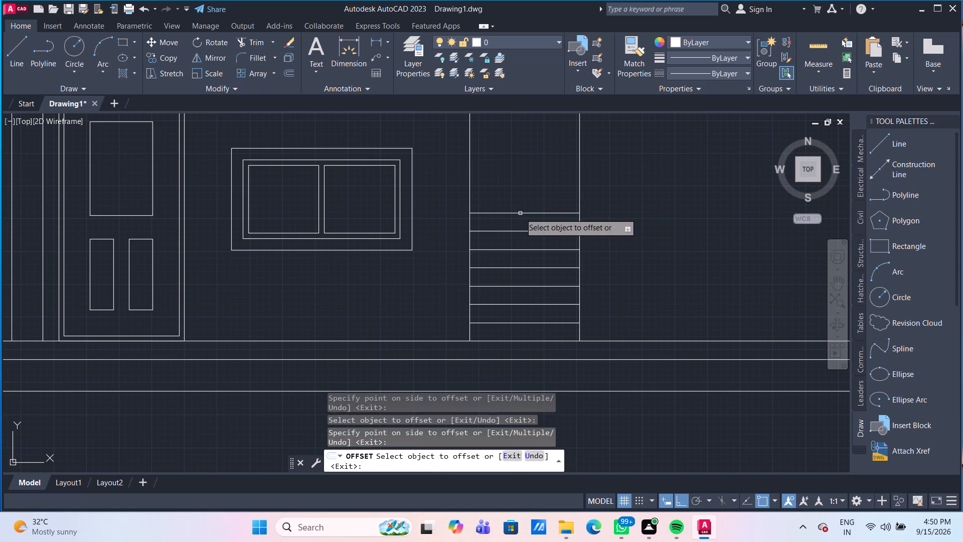
drag(520, 213, 521, 209)
click(524, 178)
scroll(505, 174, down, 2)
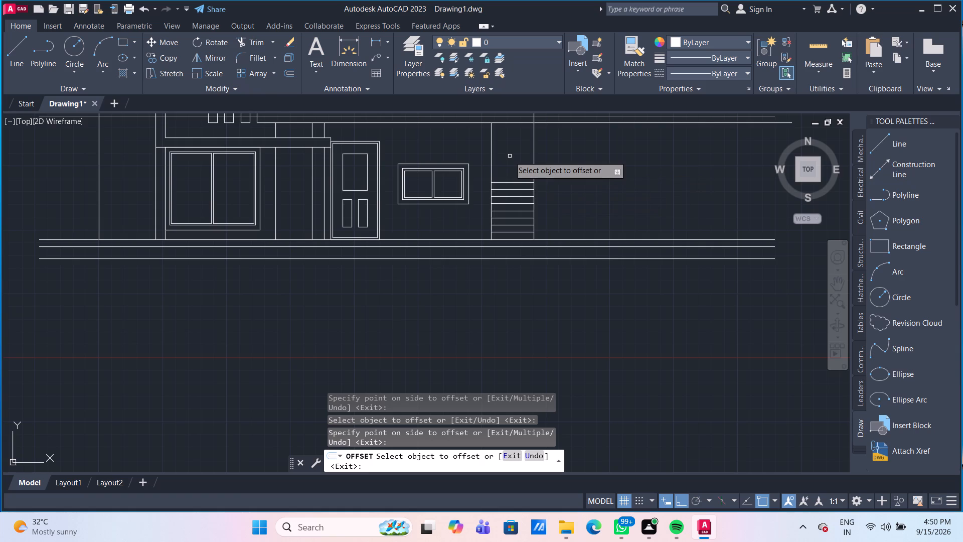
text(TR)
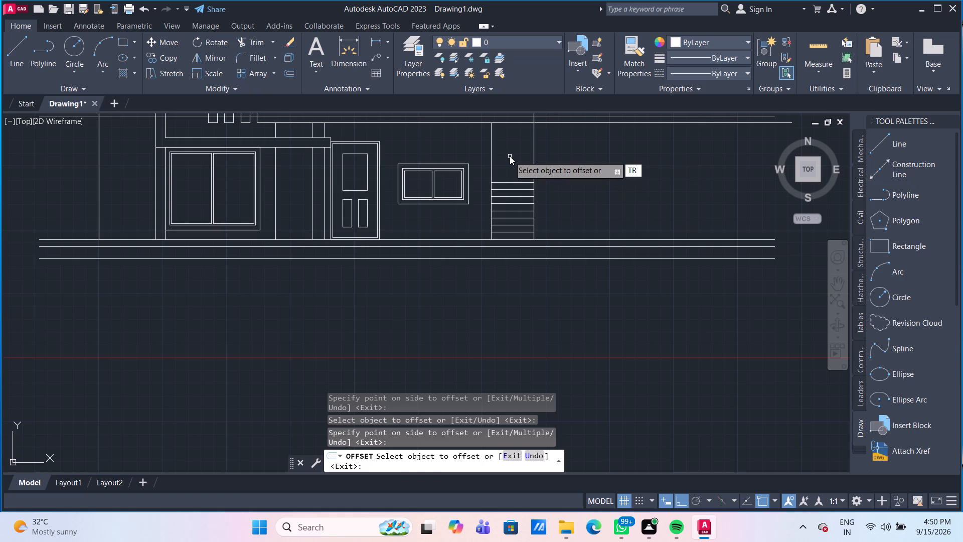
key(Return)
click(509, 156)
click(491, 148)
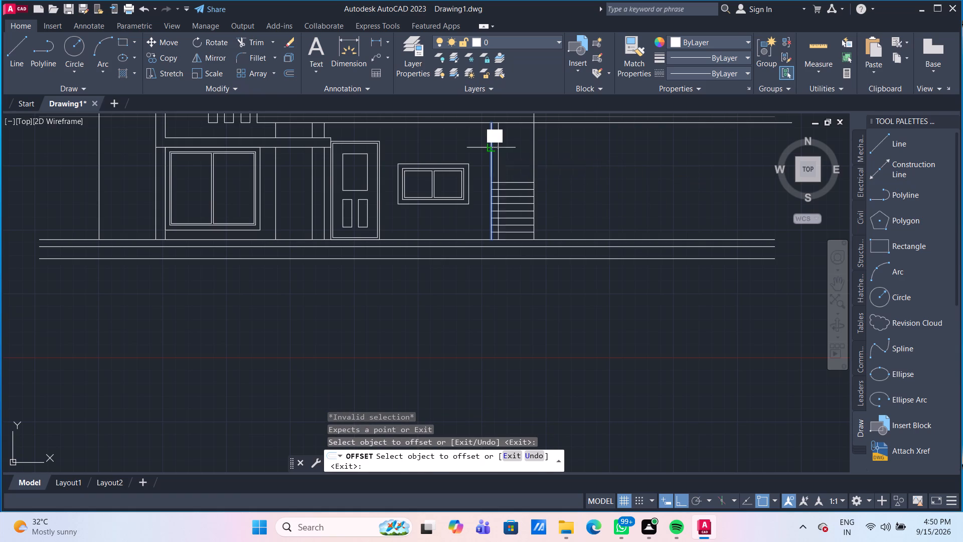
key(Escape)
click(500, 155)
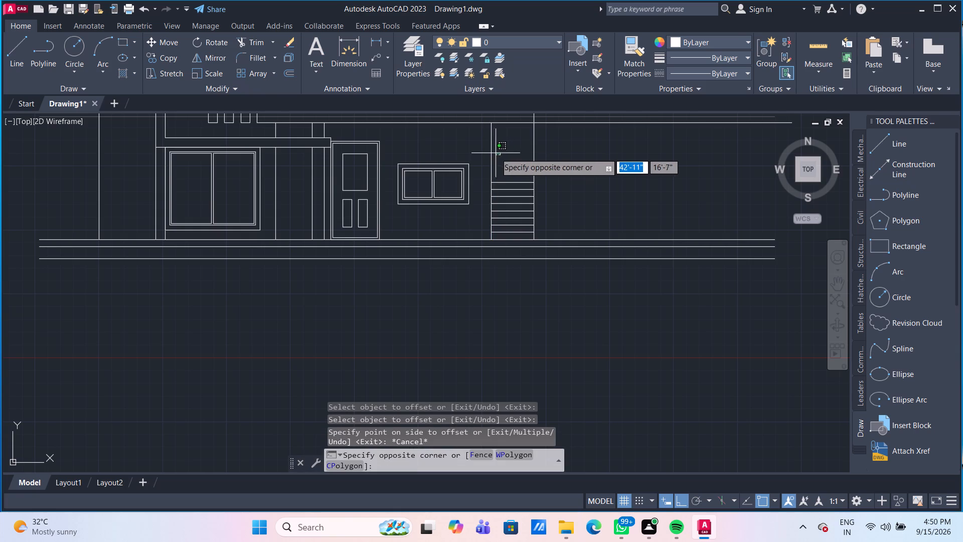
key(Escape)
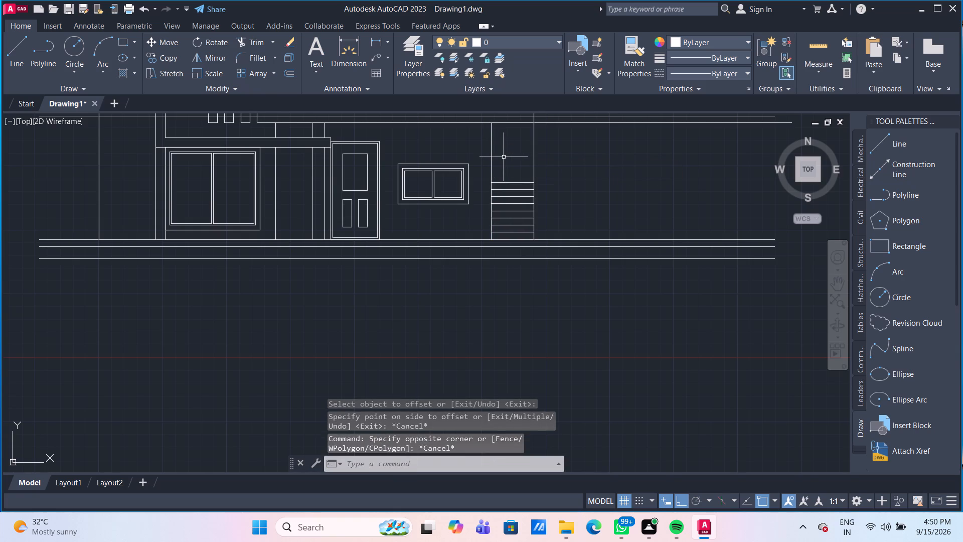
Trim away the part of the wall line nearest the side window that rises above the topmost stacked horizontal line.
text(TR)
key(Return)
click(504, 157)
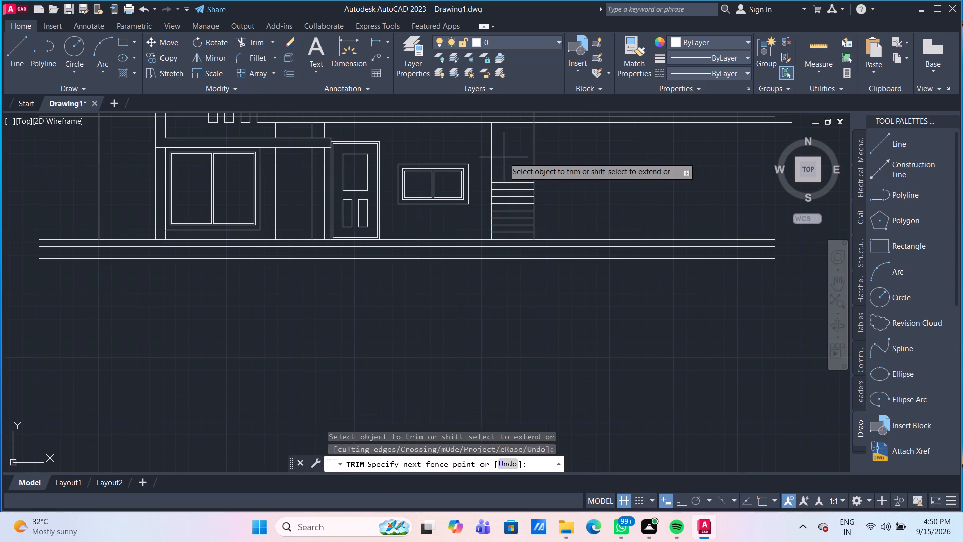
click(493, 150)
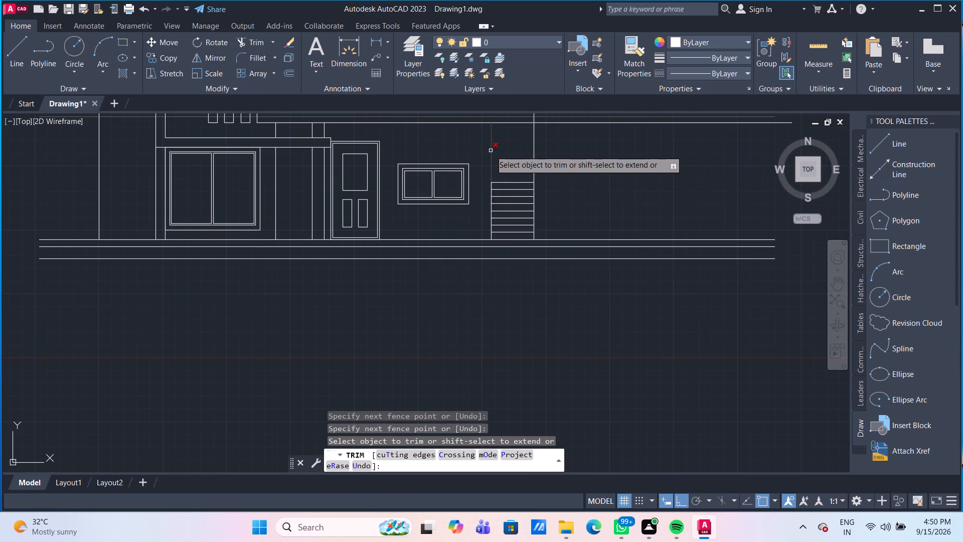
scroll(495, 163, up, 1)
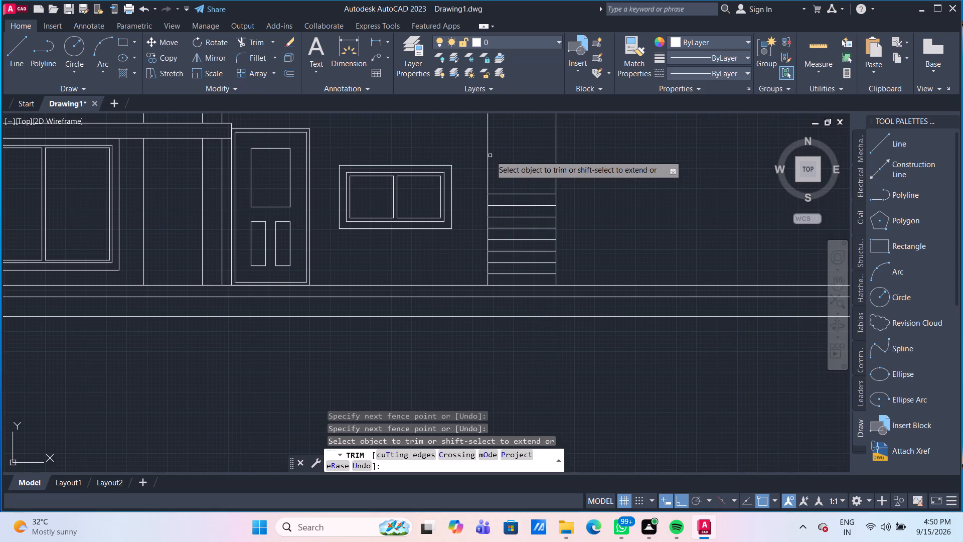
click(489, 157)
scroll(504, 165, down, 1)
middle_drag(504, 166, 502, 193)
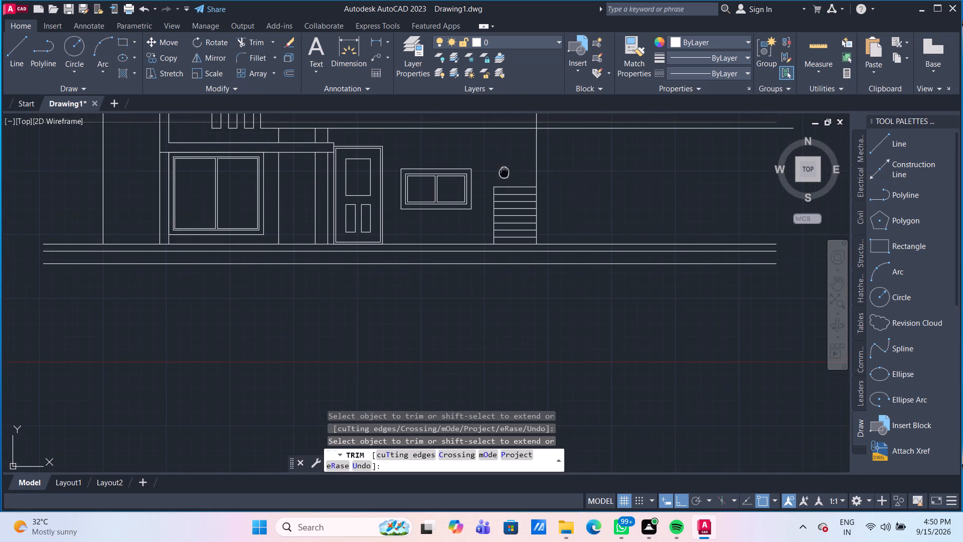
middle_drag(502, 193, 490, 239)
key(Escape)
Move the whole side window straight down by about 1'-3".
scroll(490, 231, up, 2)
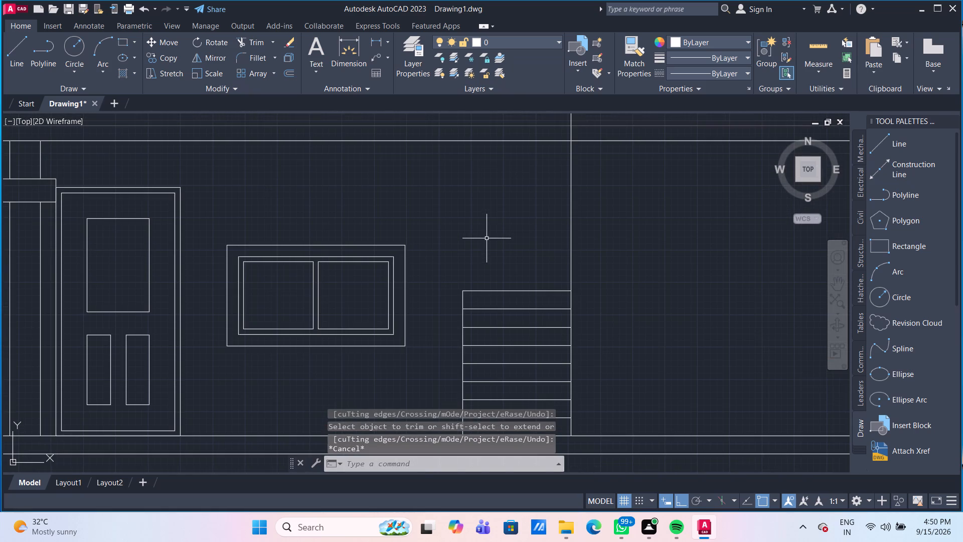
middle_click(487, 238)
drag(414, 365, 409, 345)
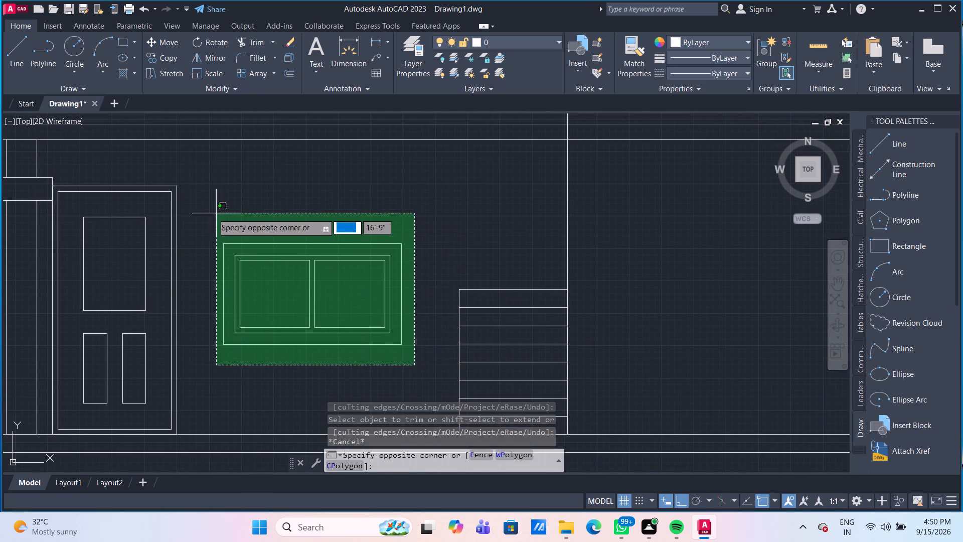
click(204, 217)
key(m)
key(Return)
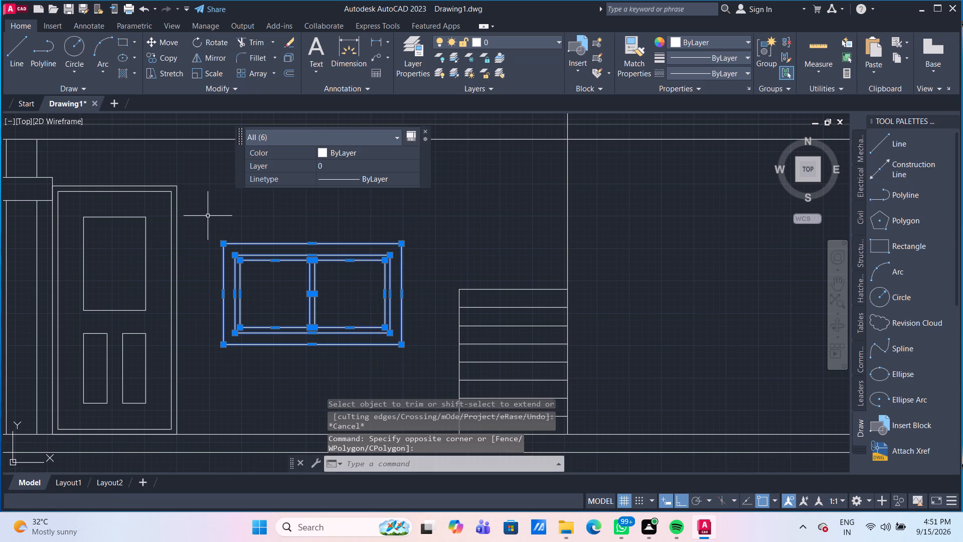
click(265, 239)
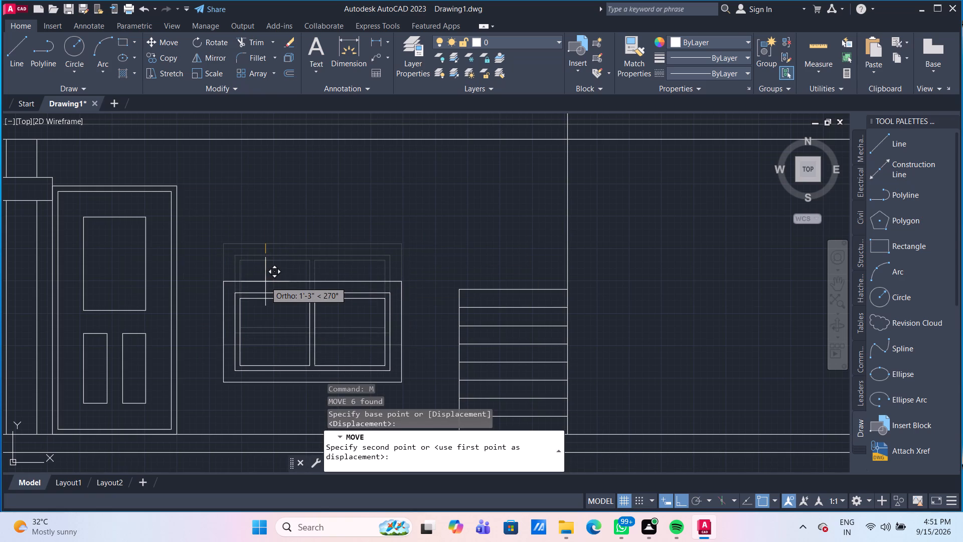
click(265, 282)
Draw a stair profile from the top corner of the stacked lines toward the side window: three 7" risers separated by two 1' treads.
click(18, 60)
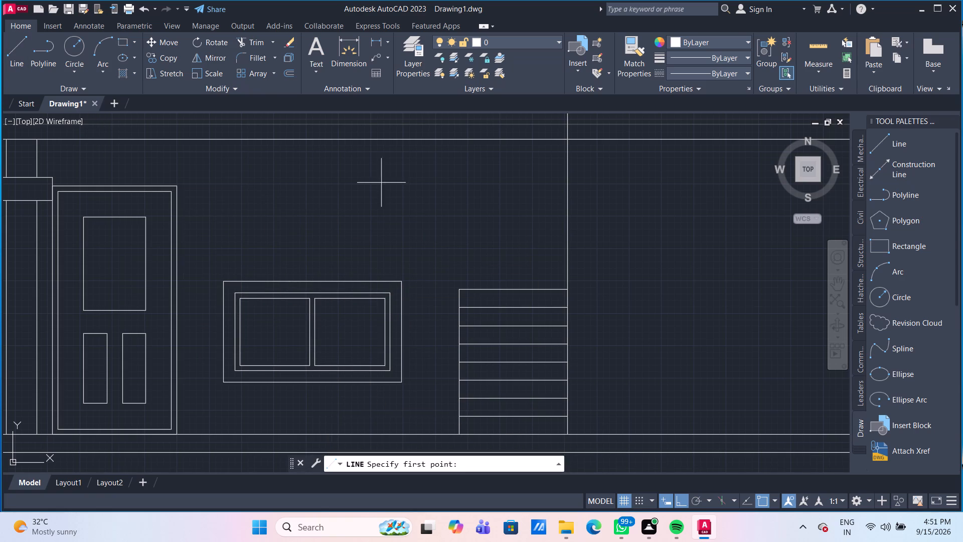
scroll(495, 270, up, 1)
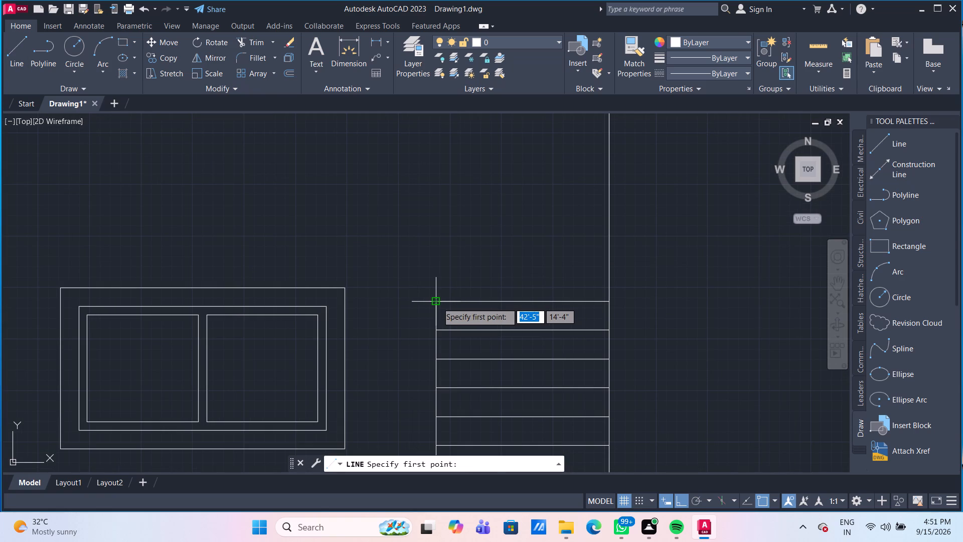
click(437, 303)
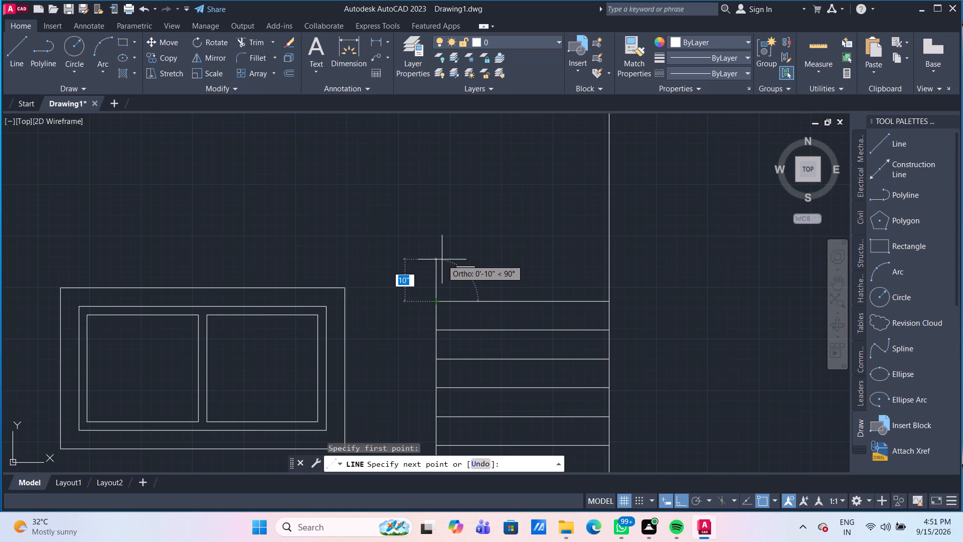
text(7")
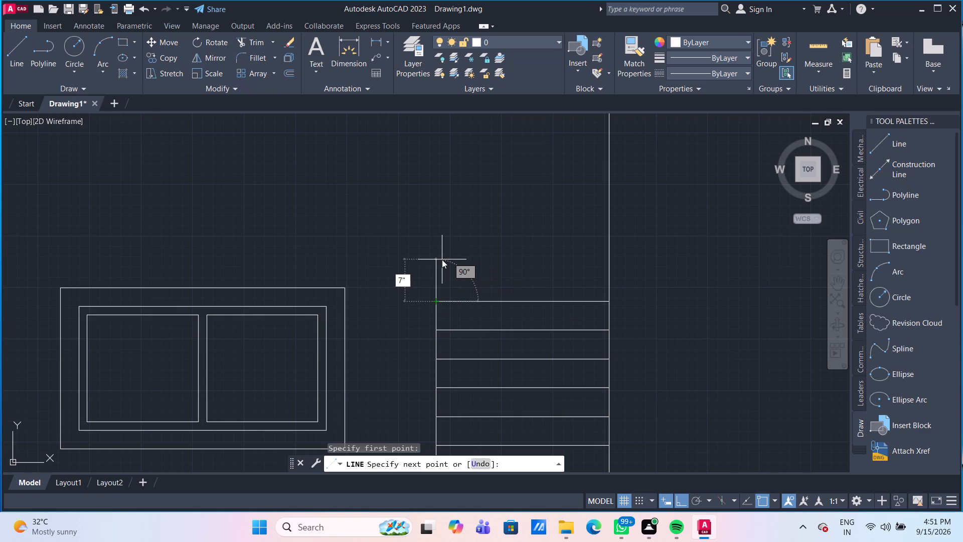
key(Return)
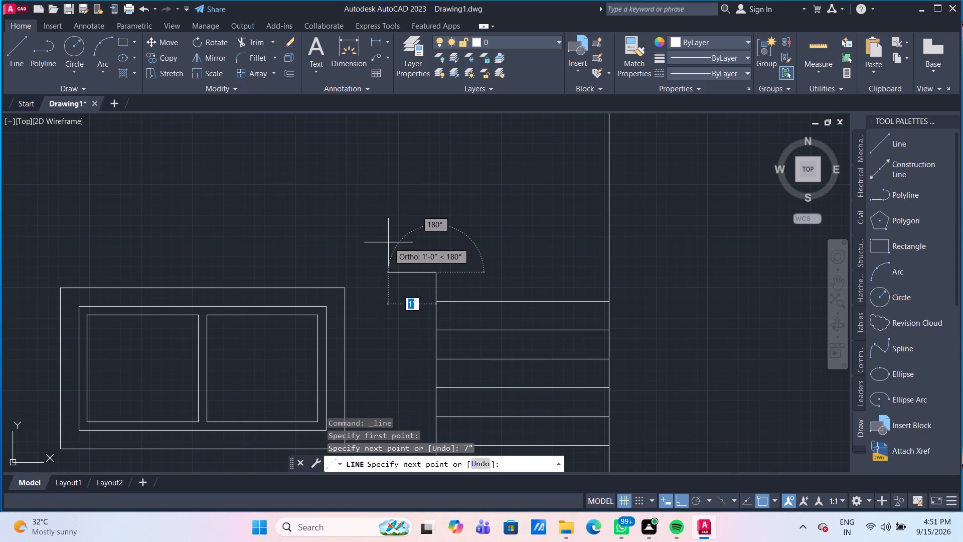
text(1')
key(Return)
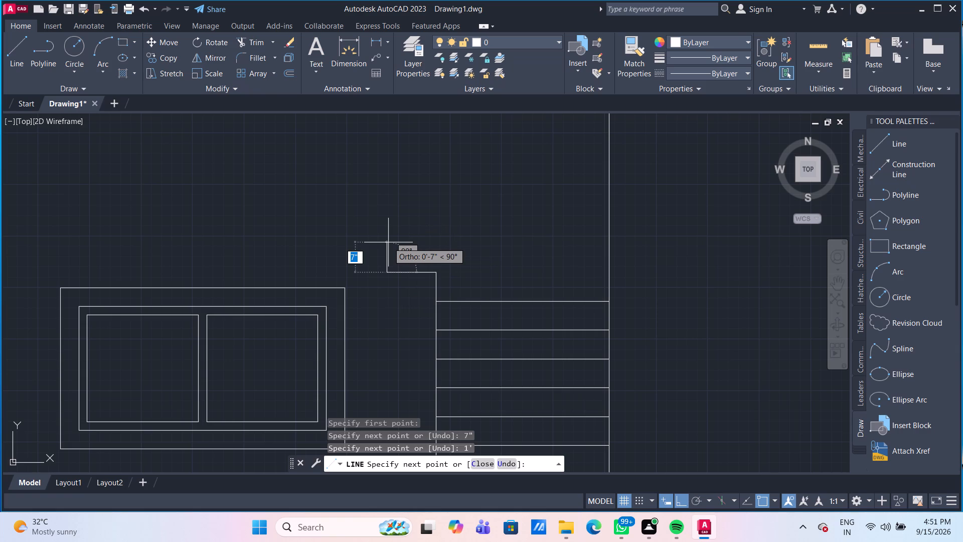
text(7")
key(Return)
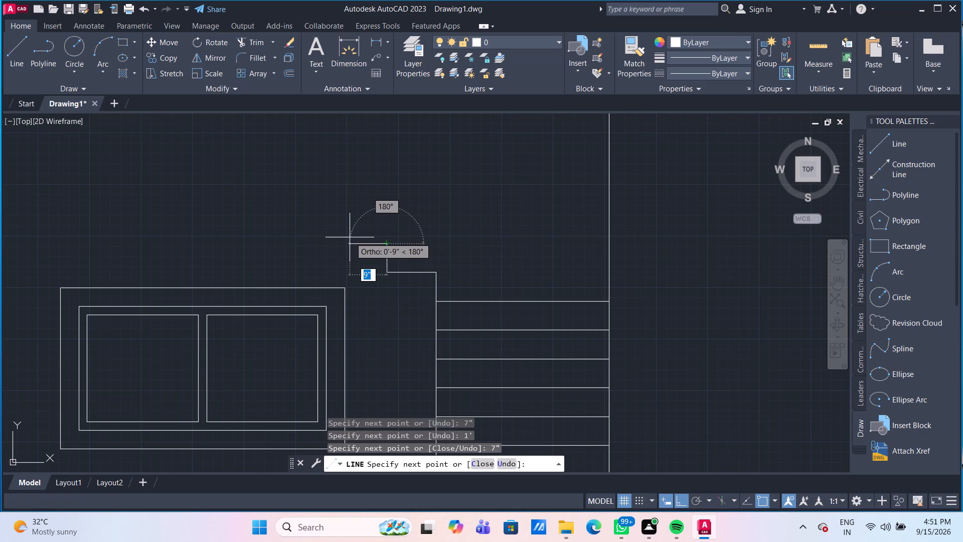
text(1')
key(Return)
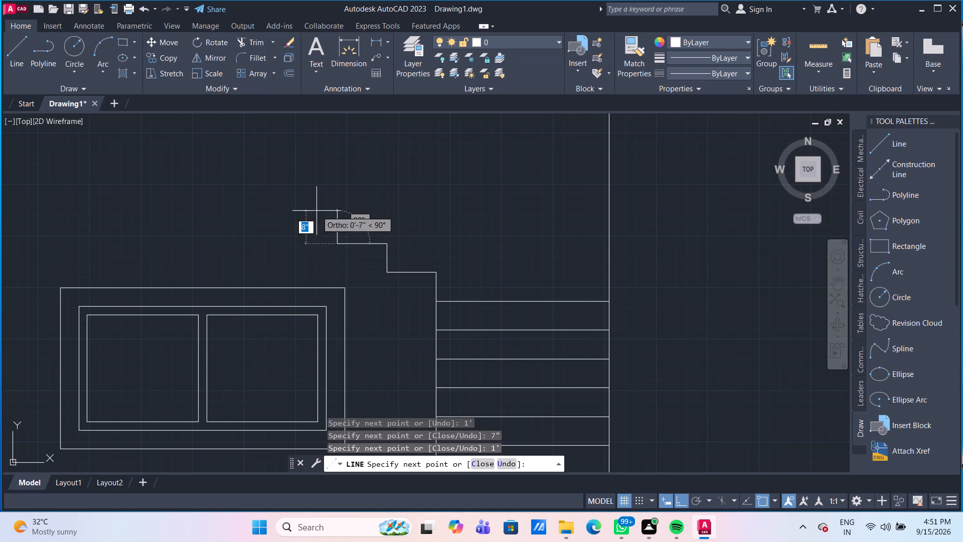
text(7")
key(Return)
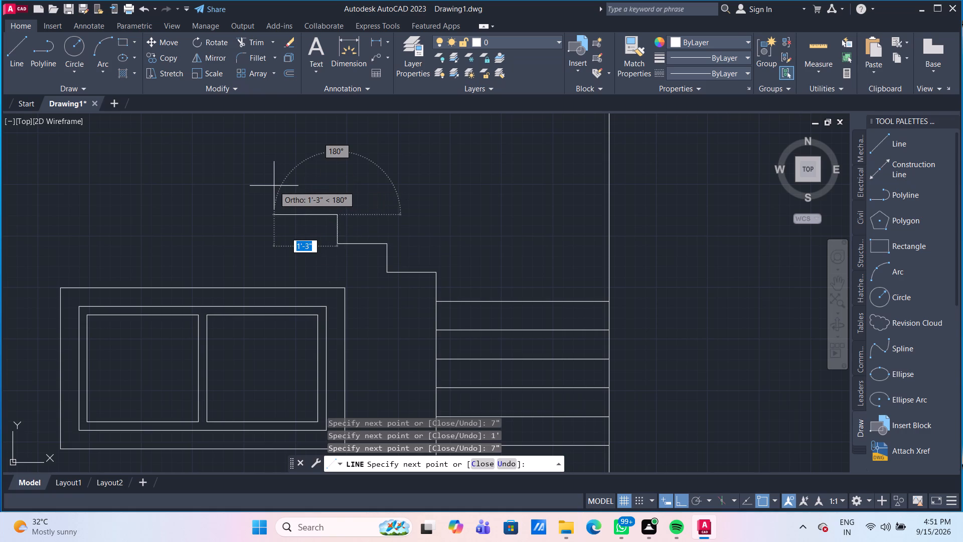
Continue the stair profile toward the door with one 1' tread followed by one 7" riser.
scroll(274, 186, down, 3)
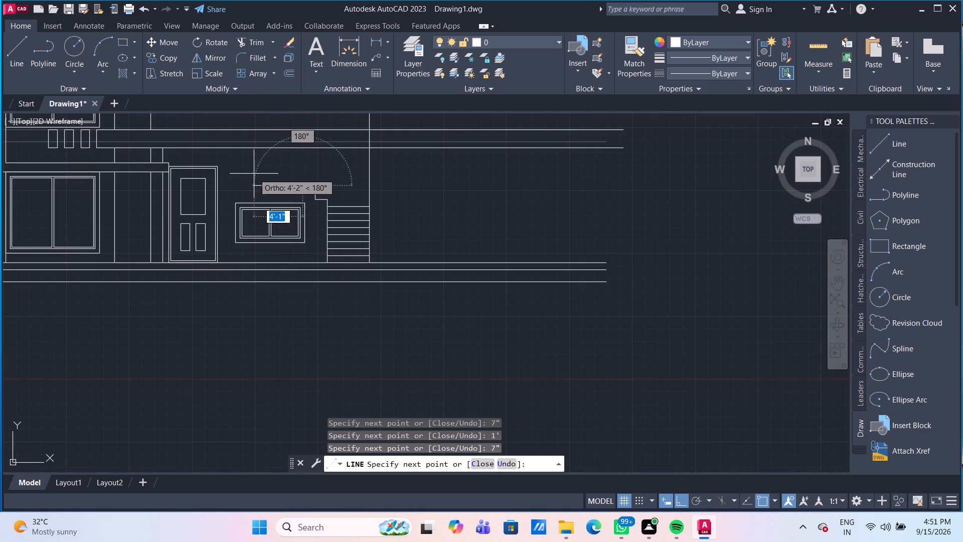
scroll(278, 167, up, 2)
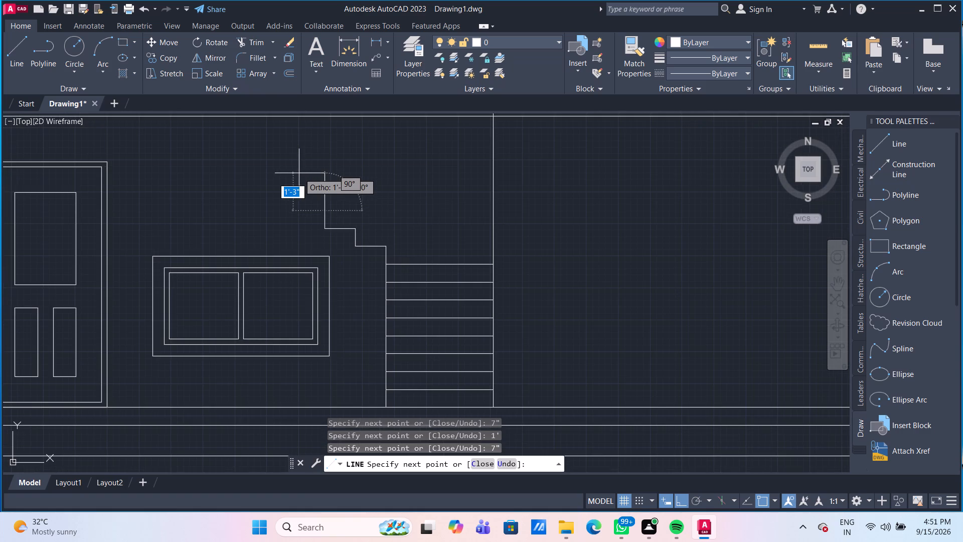
middle_drag(298, 174, 279, 219)
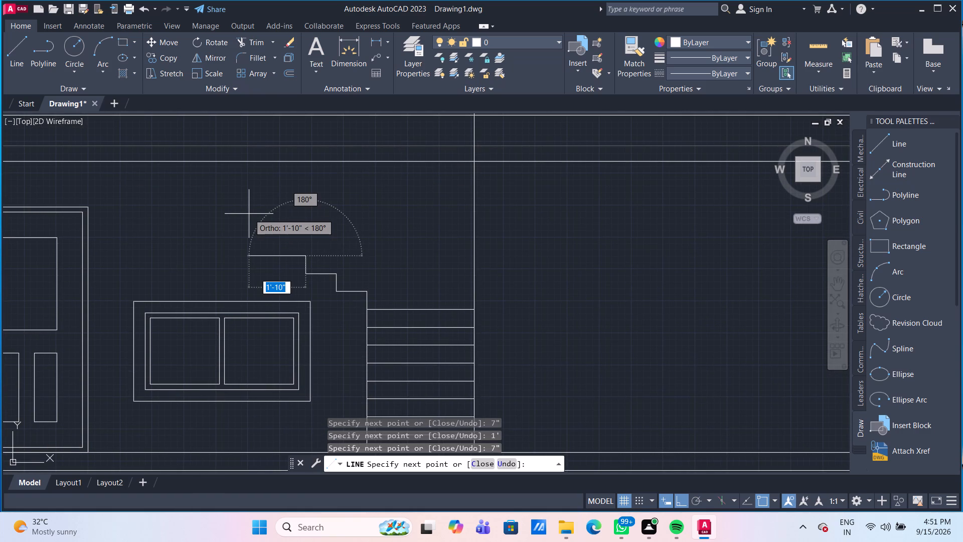
text(1')
key(Return)
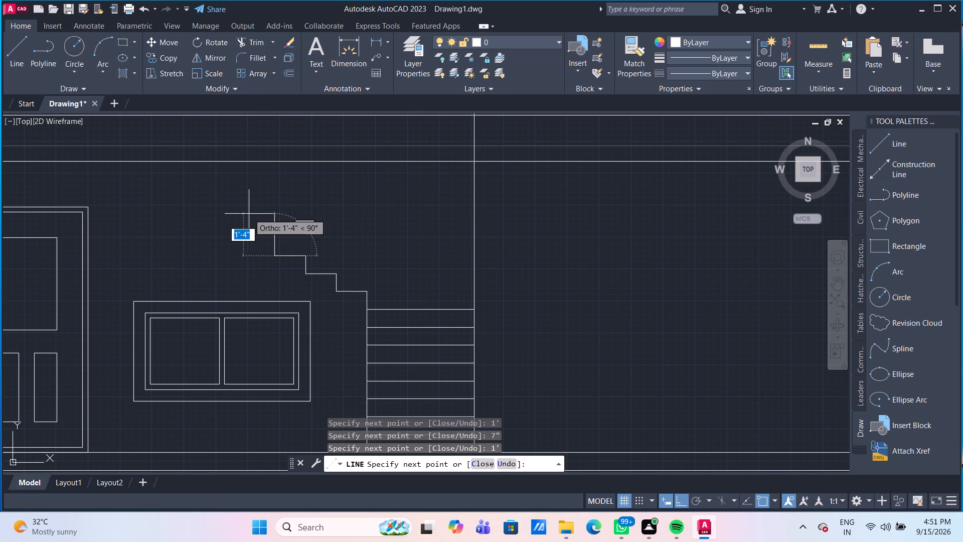
text(7")
key(Return)
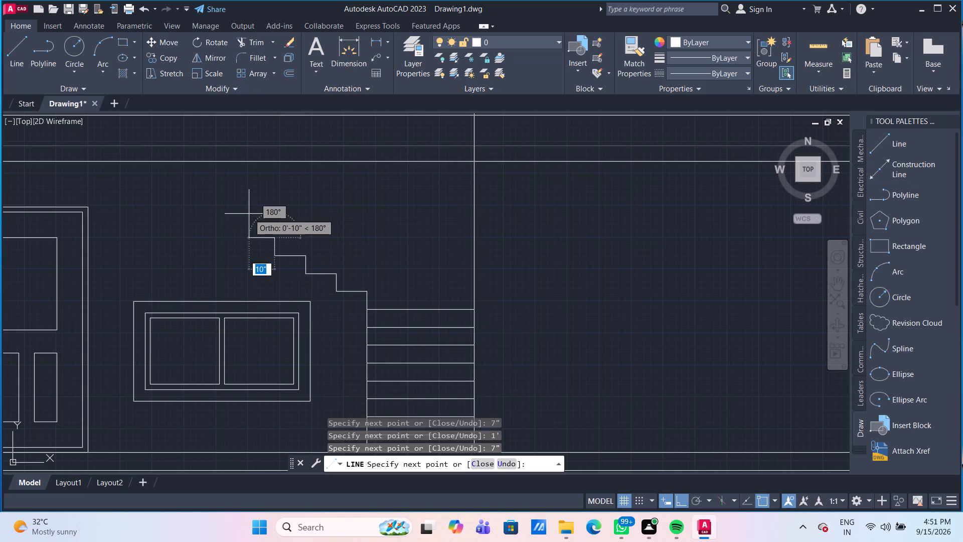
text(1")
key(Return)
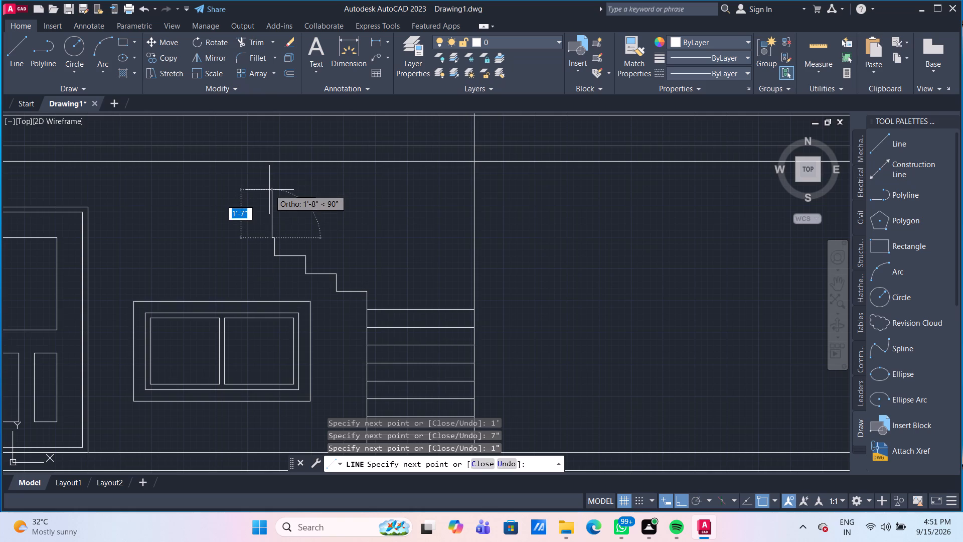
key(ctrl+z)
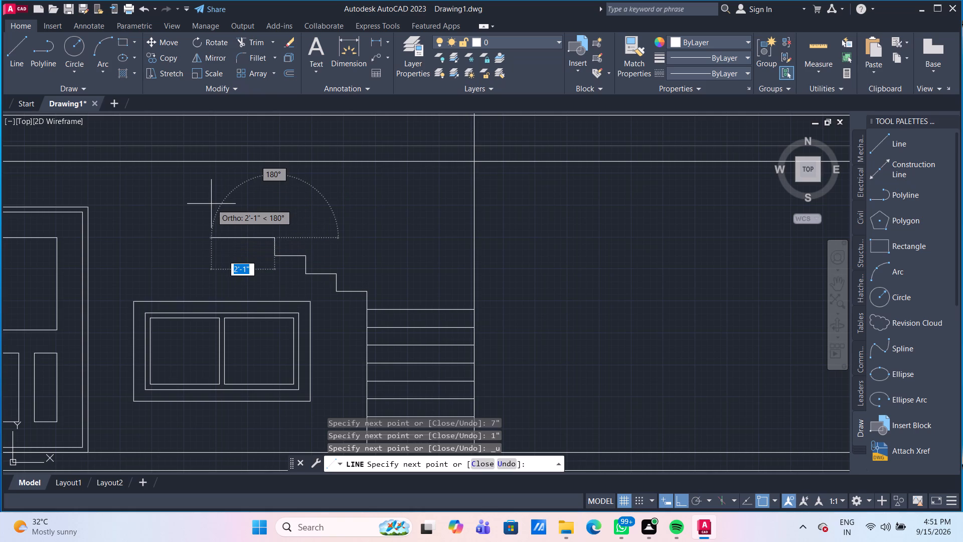
Add two more steps to the stair profile, each a 1' tread toward the door followed by a 7" riser.
key(1)
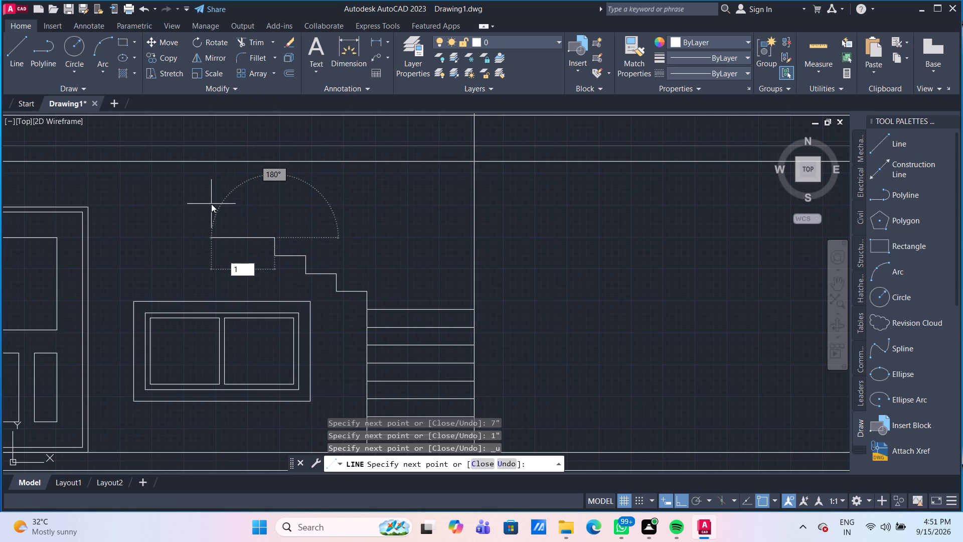
key(apostrophe)
key(Return)
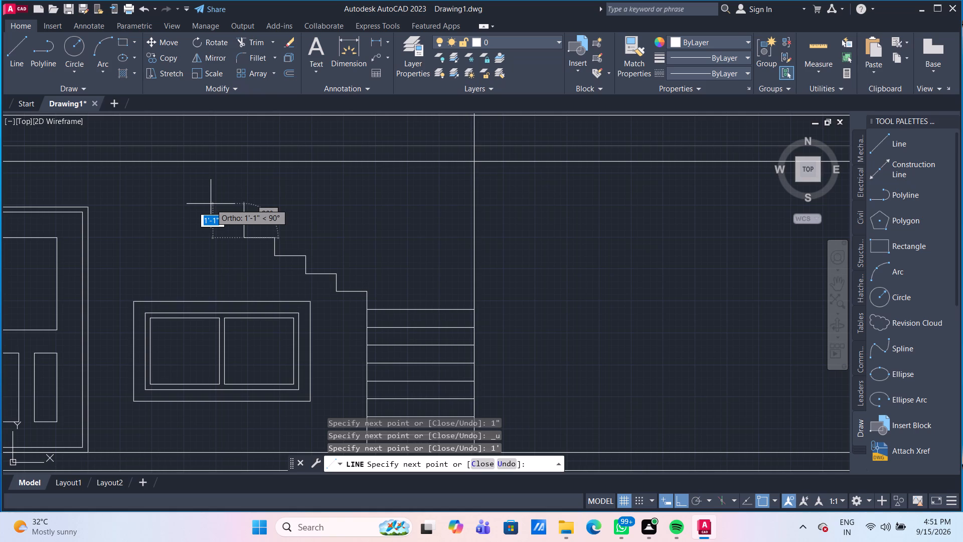
text(7")
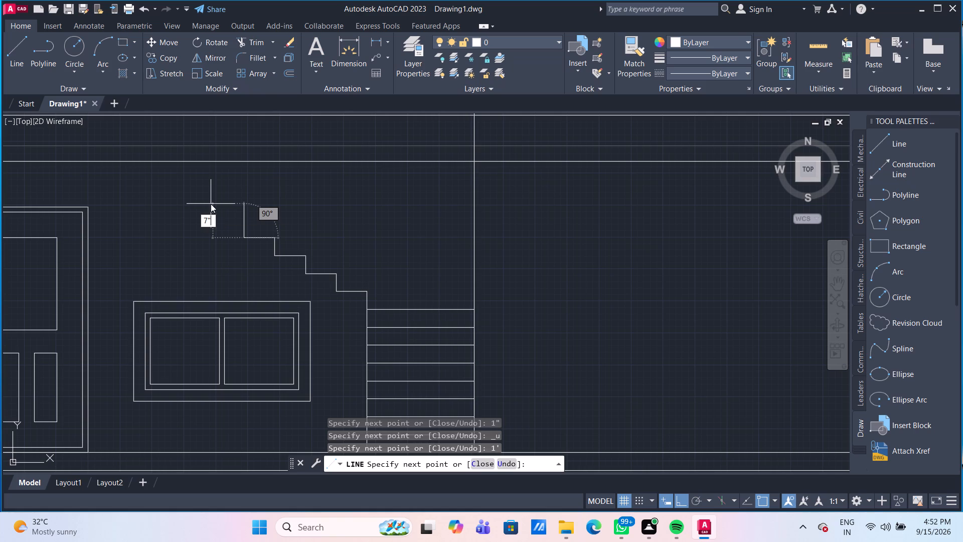
key(Return)
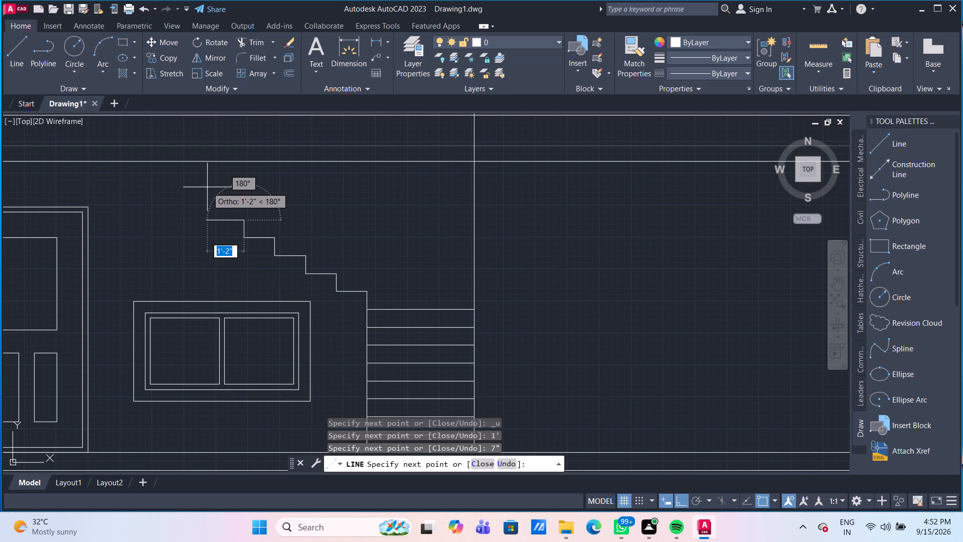
key(1)
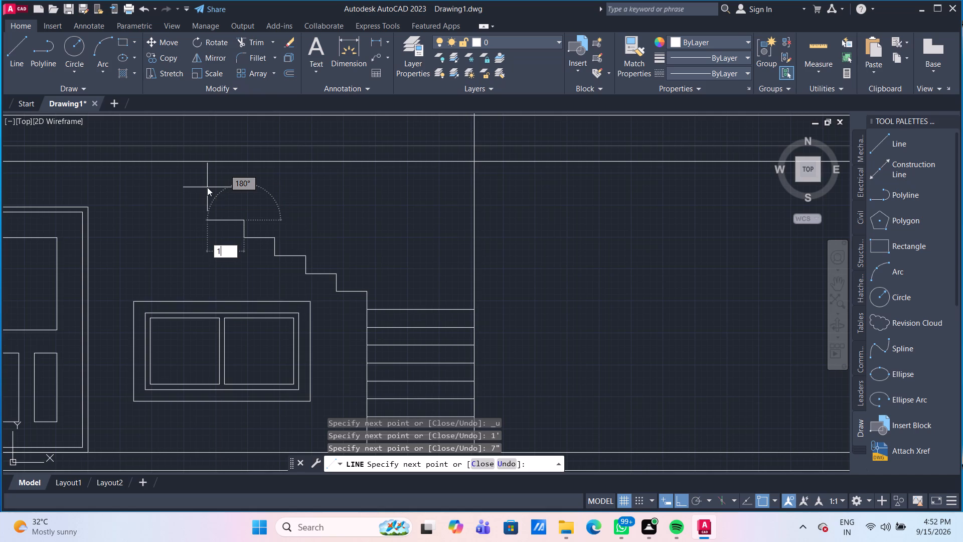
key(apostrophe)
key(Return)
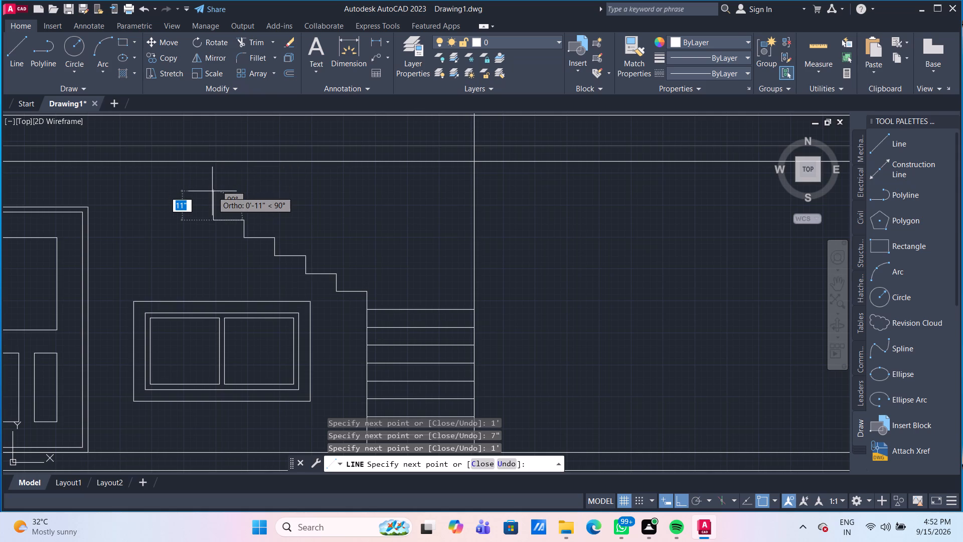
text(7")
key(Return)
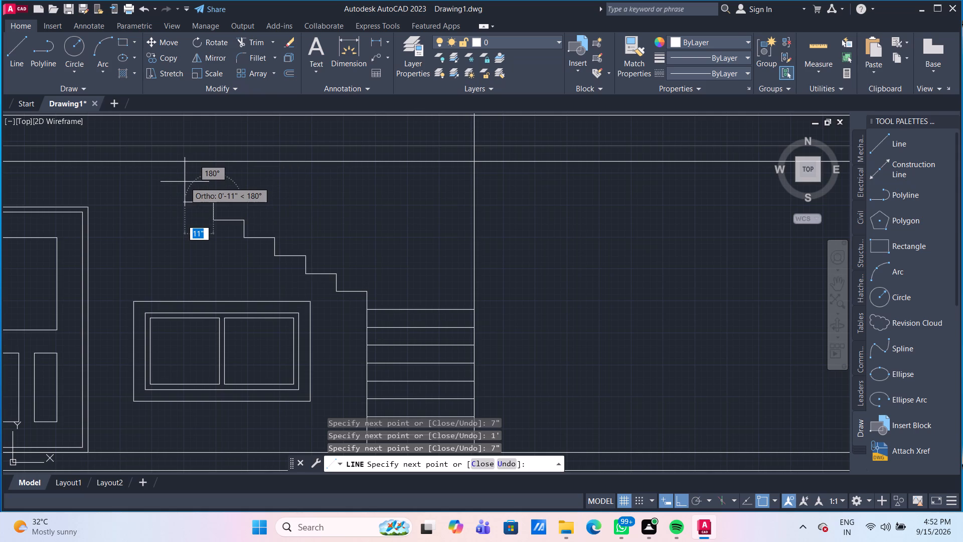
Extend the stair profile by another two steps above the side window, each with a 1' tread and a 7" riser.
text(1')
key(Return)
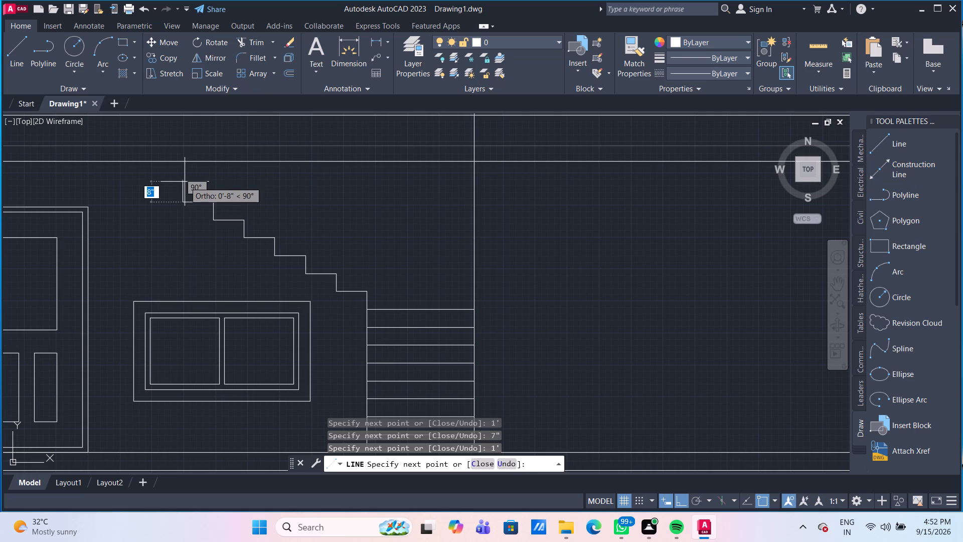
text(7")
key(Return)
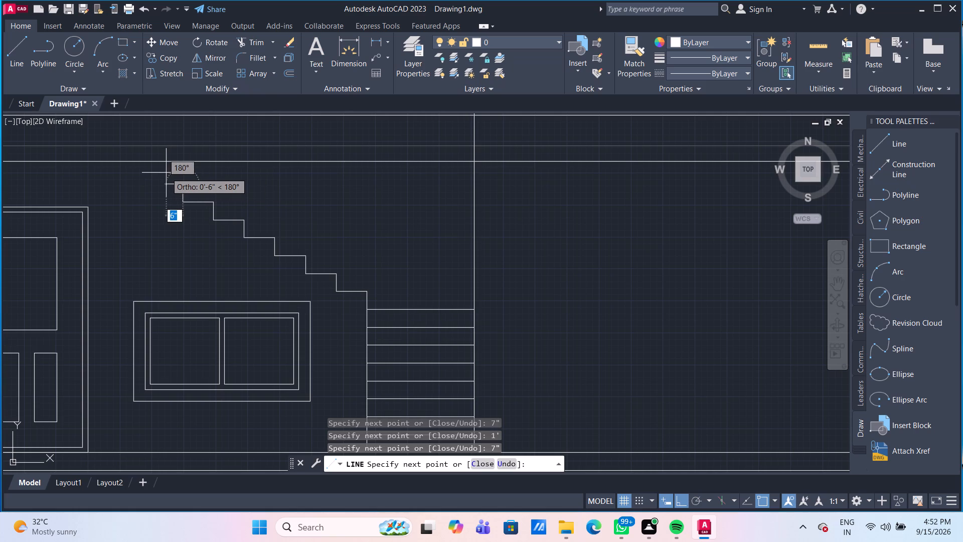
text(1')
key(Return)
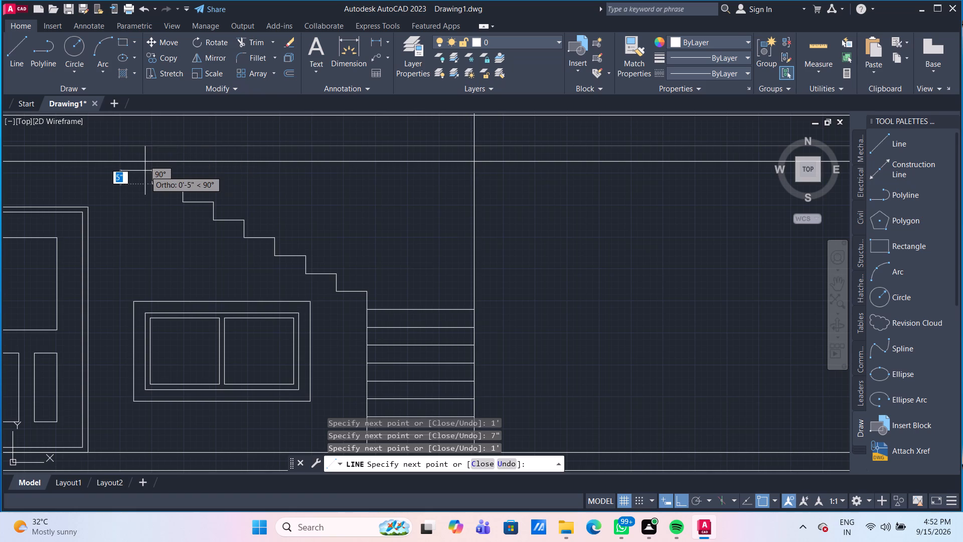
key(7)
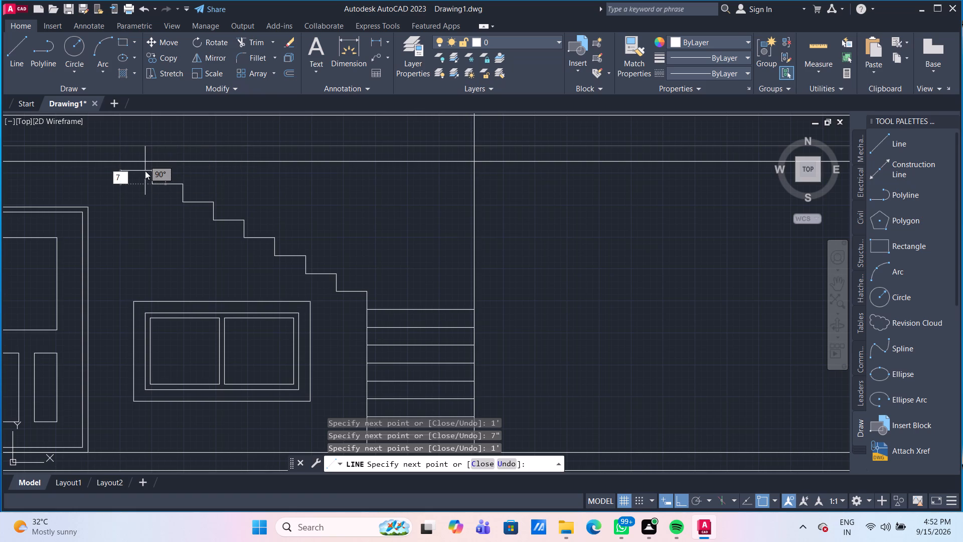
key(shift+quotedbl)
key(Return)
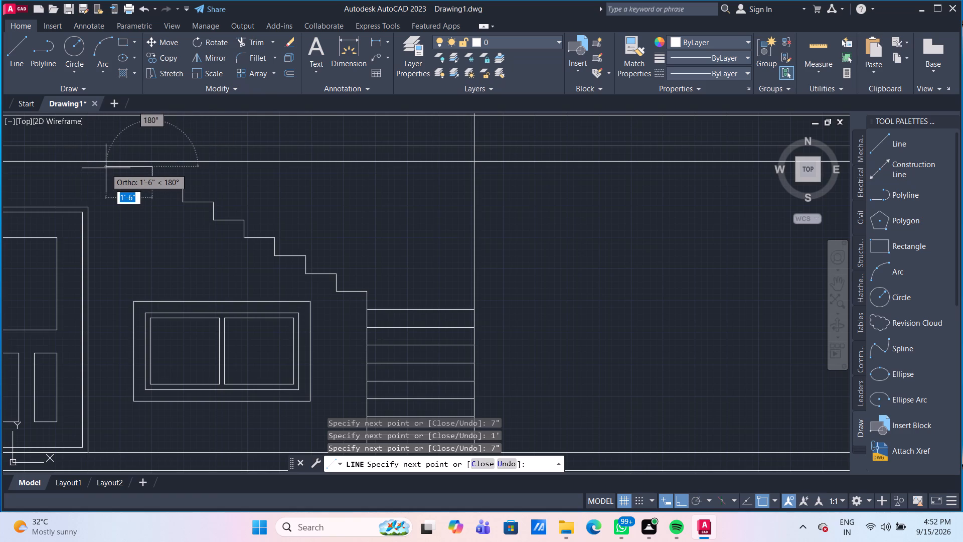
Finish the stair profile with a last 1' tread and a short riser ending on the slab's lower line.
key(1)
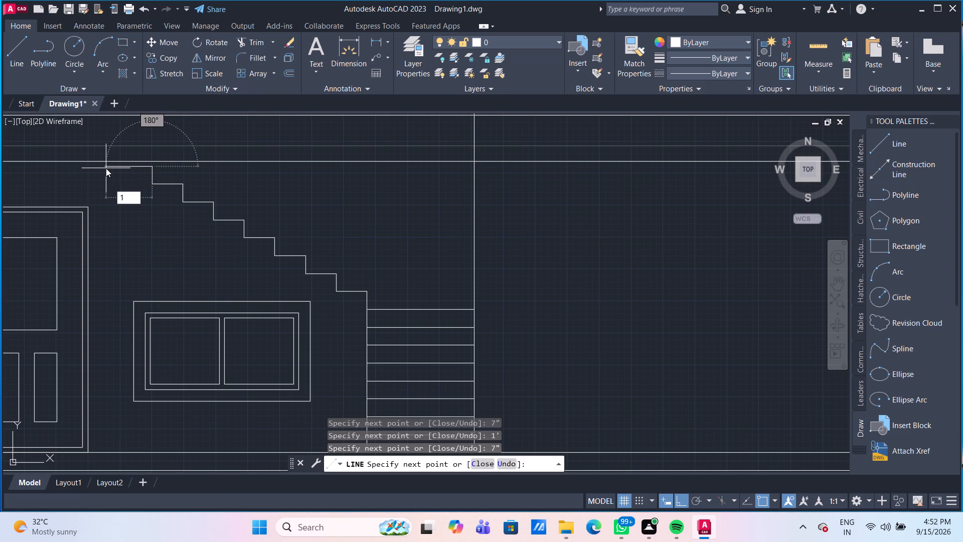
key(apostrophe)
key(Return)
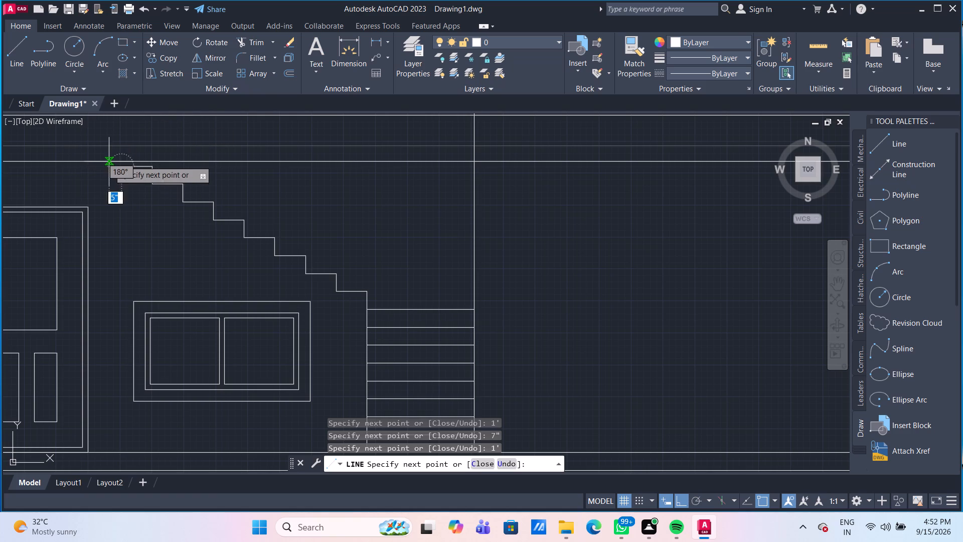
scroll(123, 153, up, 3)
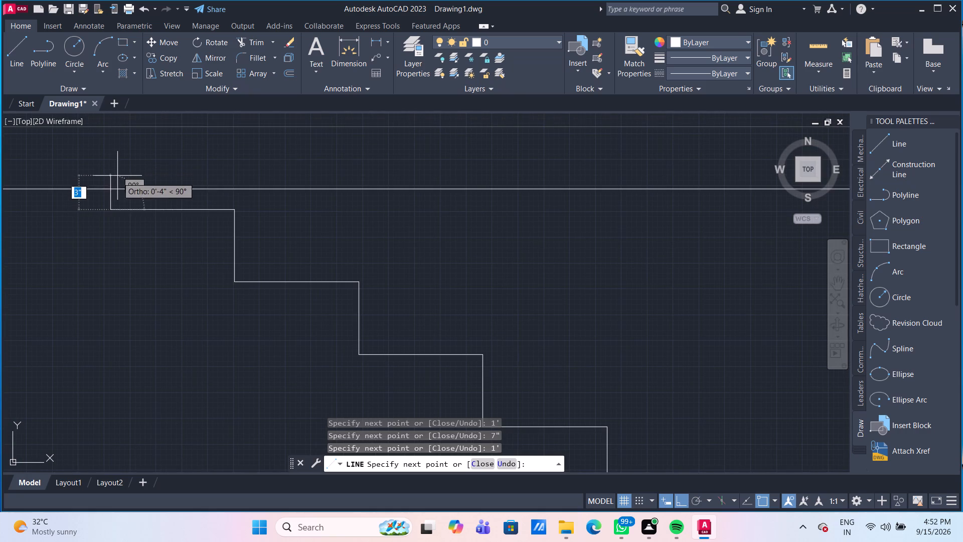
click(113, 188)
key(Escape)
scroll(345, 254, down, 2)
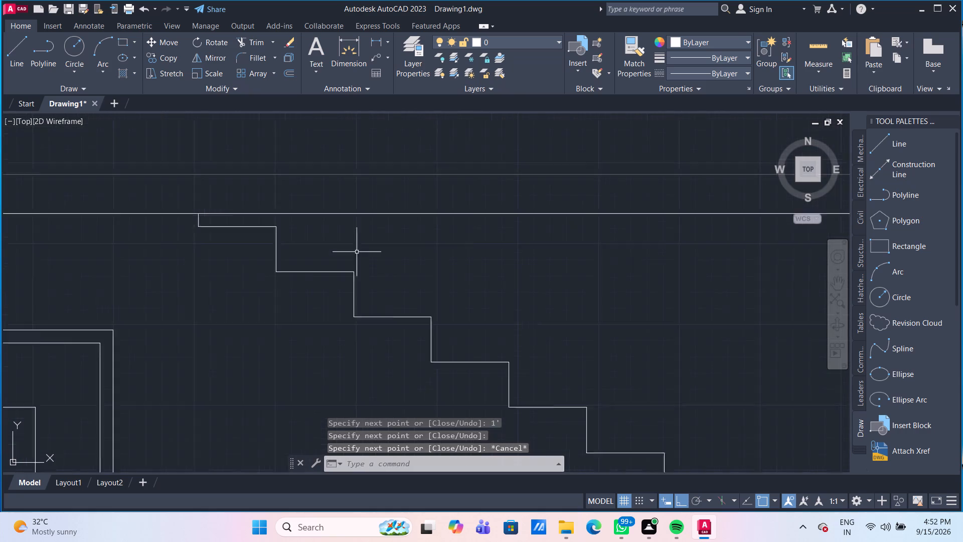
scroll(375, 249, down, 1)
scroll(465, 297, down, 3)
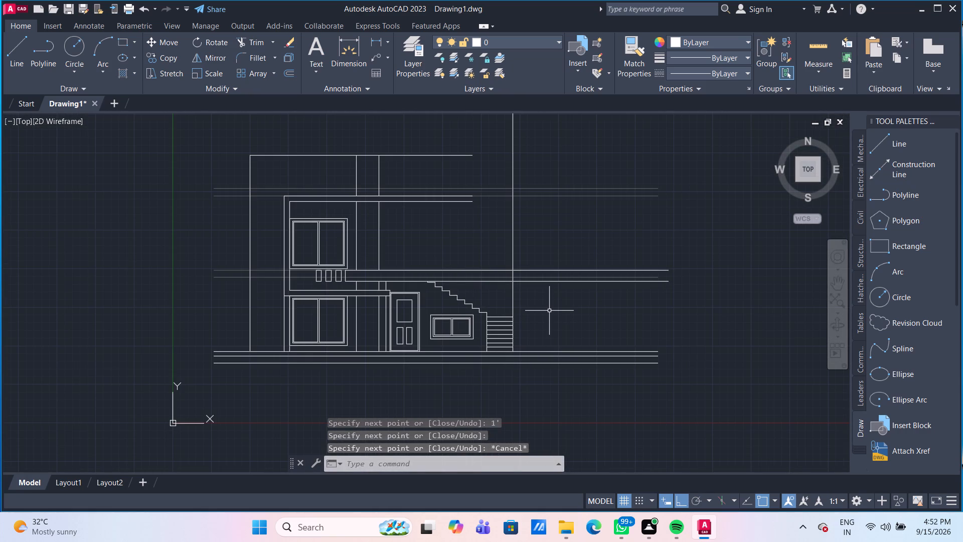
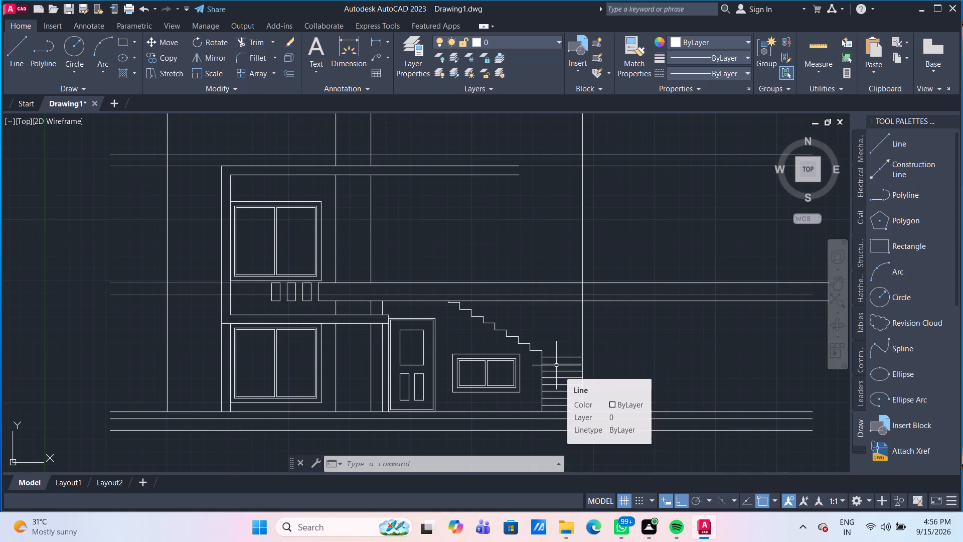
Erase the entire stepped stair profile running from the straight flight up to the slab above the side window.
scroll(557, 360, up, 2)
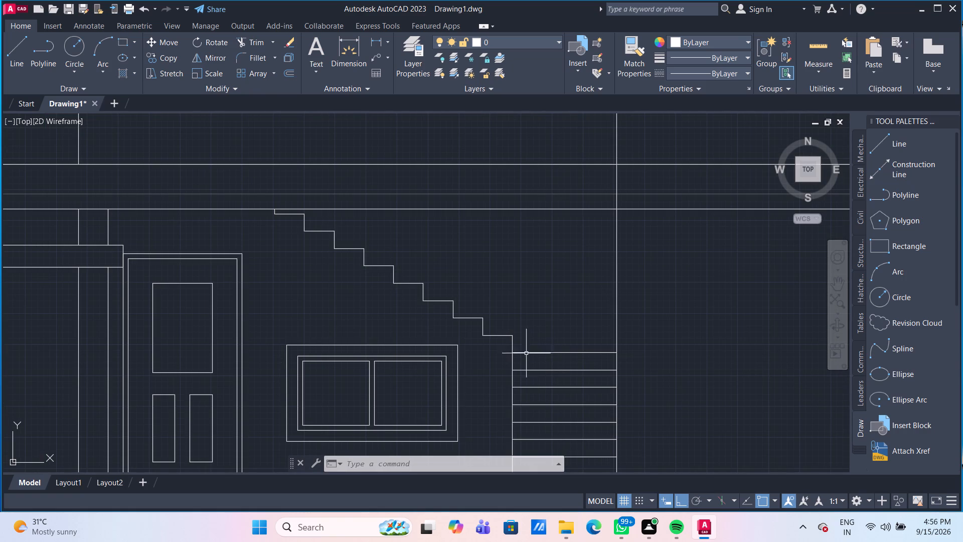
scroll(519, 347, down, 2)
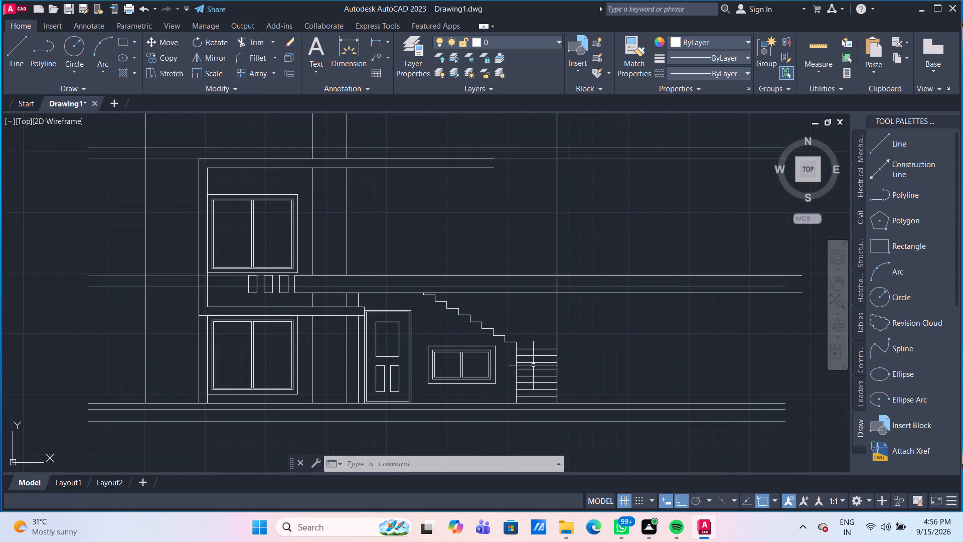
scroll(533, 365, up, 2)
click(494, 316)
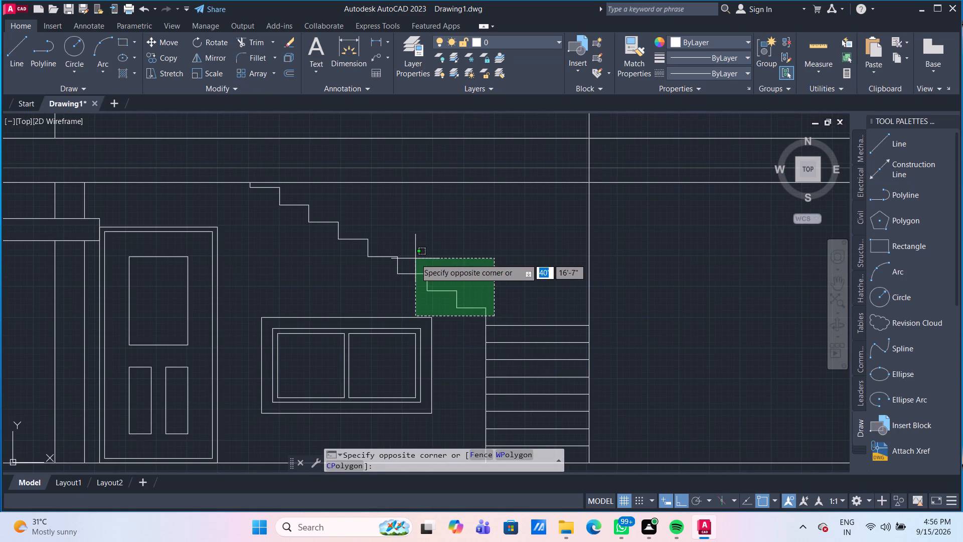
click(433, 263)
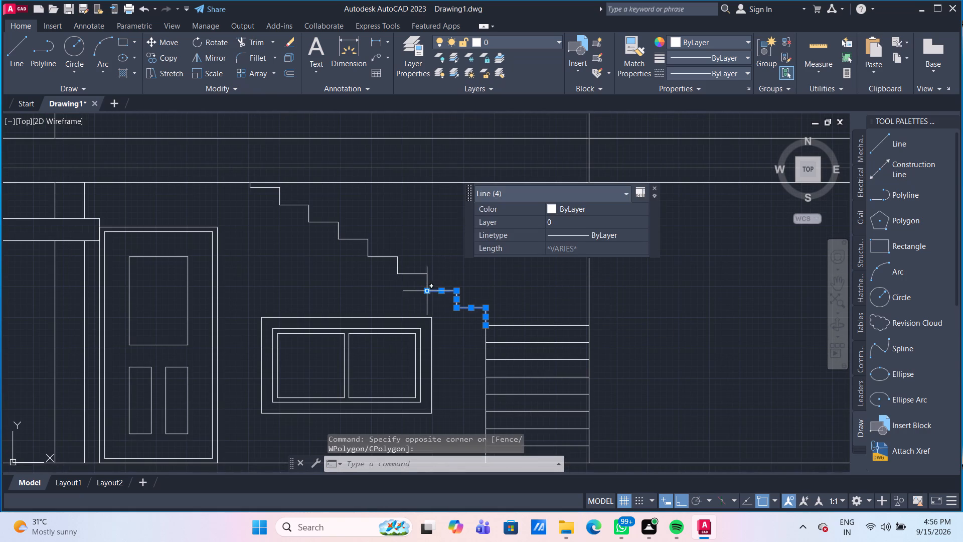
drag(437, 305, 433, 298)
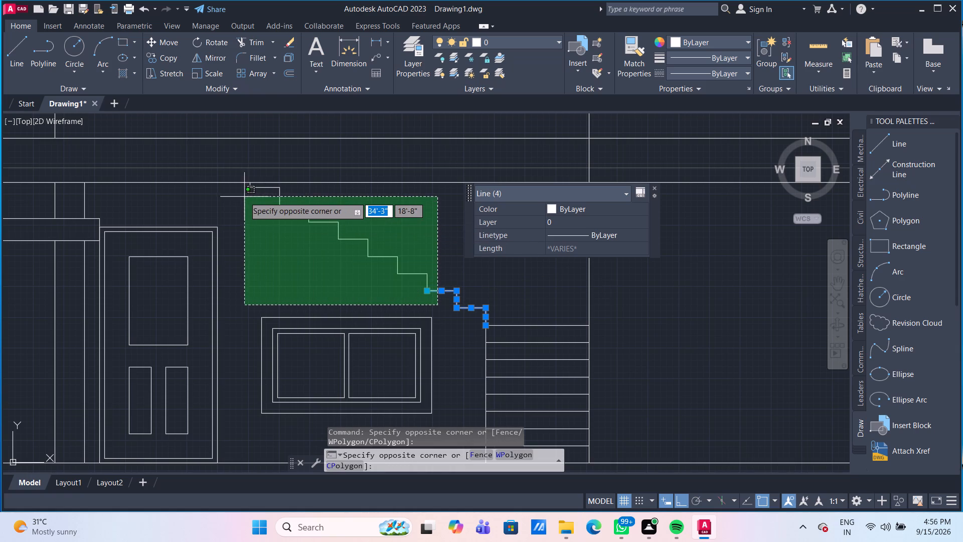
click(238, 186)
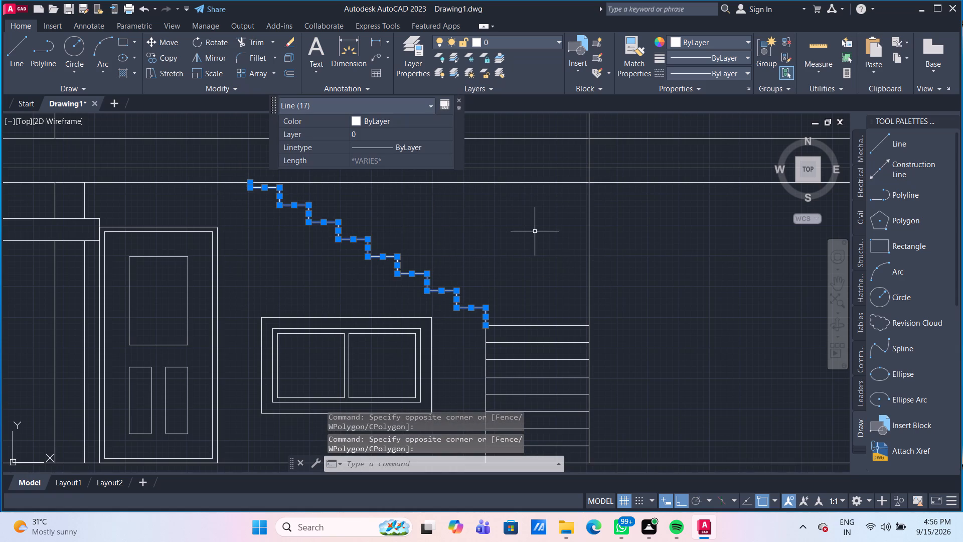
key(Delete)
Erase the upper seven horizontal lines of the straight stair flight, keeping only the lowest one and the vertical edges.
scroll(541, 267, down, 3)
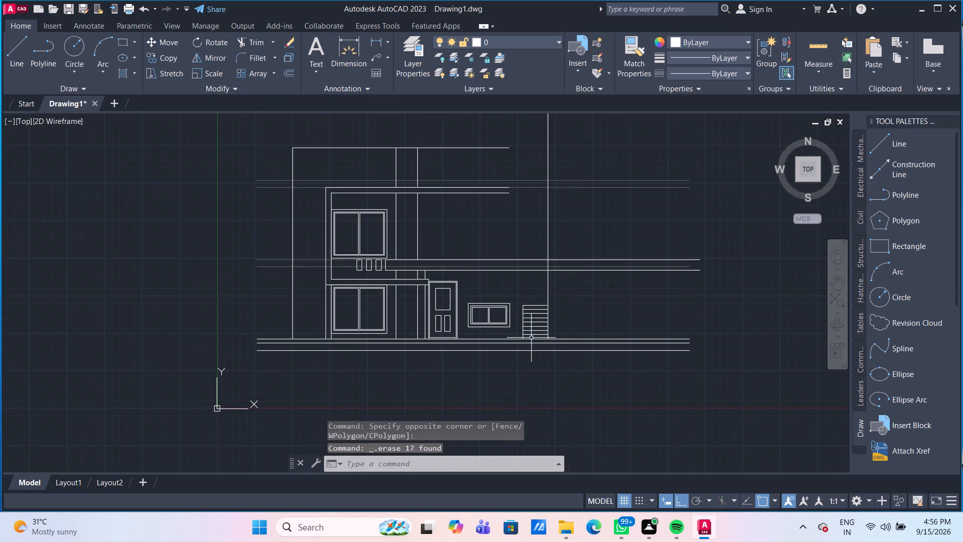
scroll(531, 338, up, 3)
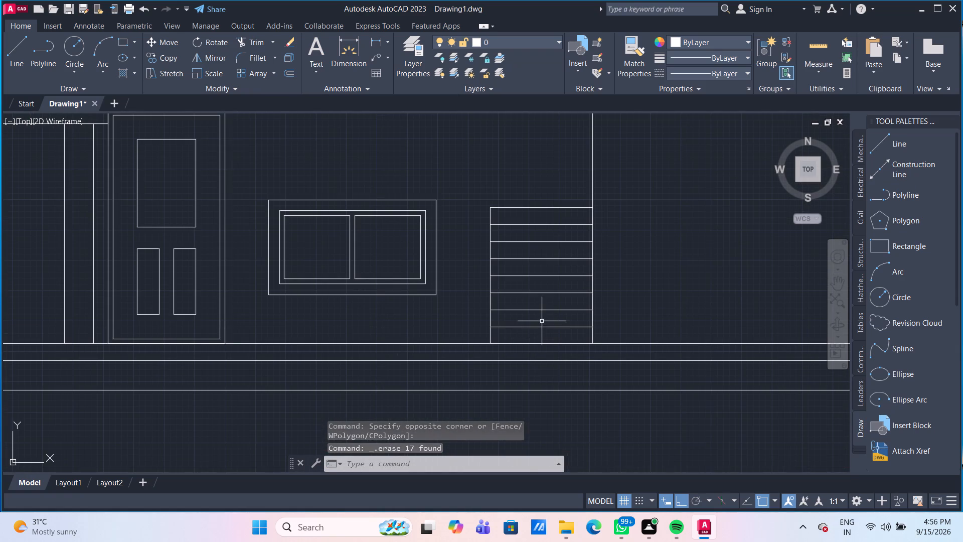
click(553, 331)
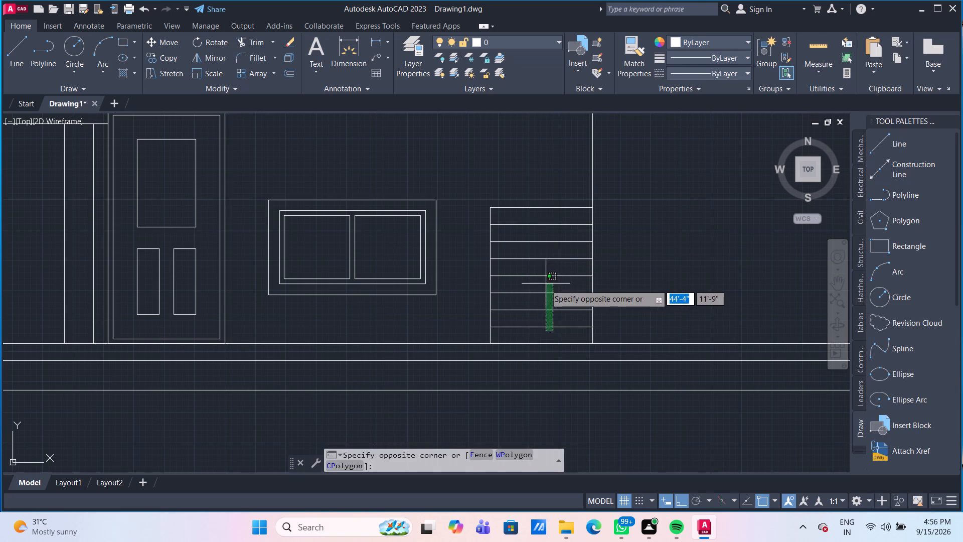
click(557, 335)
drag(556, 320, 555, 315)
click(518, 196)
key(Delete)
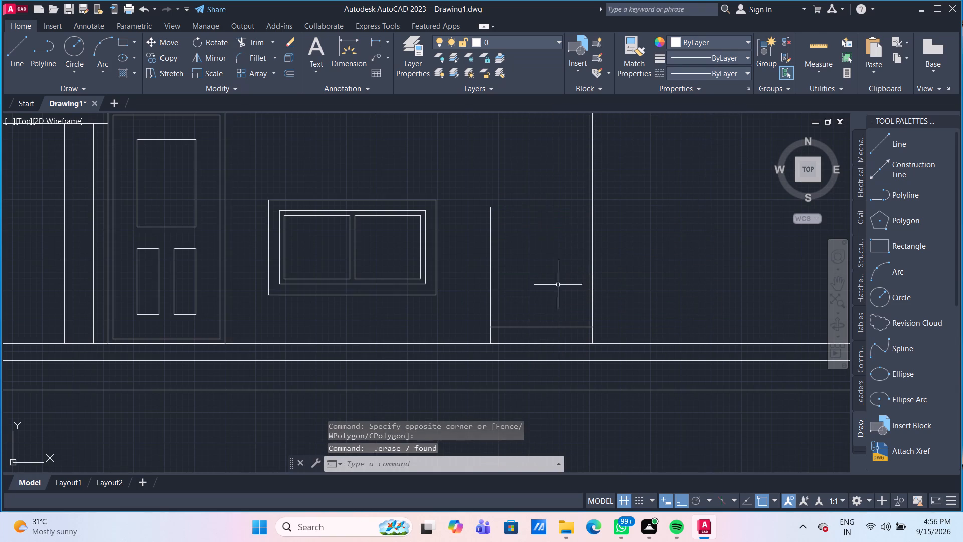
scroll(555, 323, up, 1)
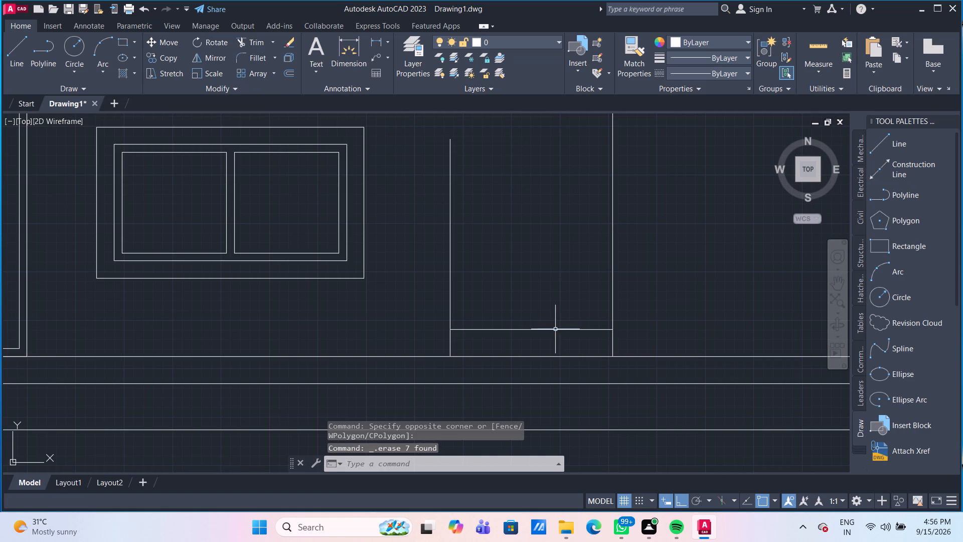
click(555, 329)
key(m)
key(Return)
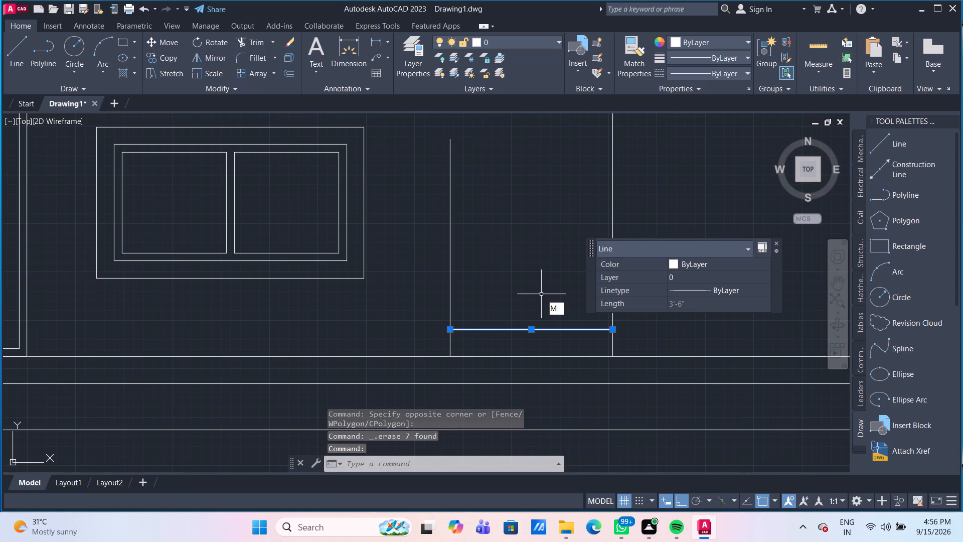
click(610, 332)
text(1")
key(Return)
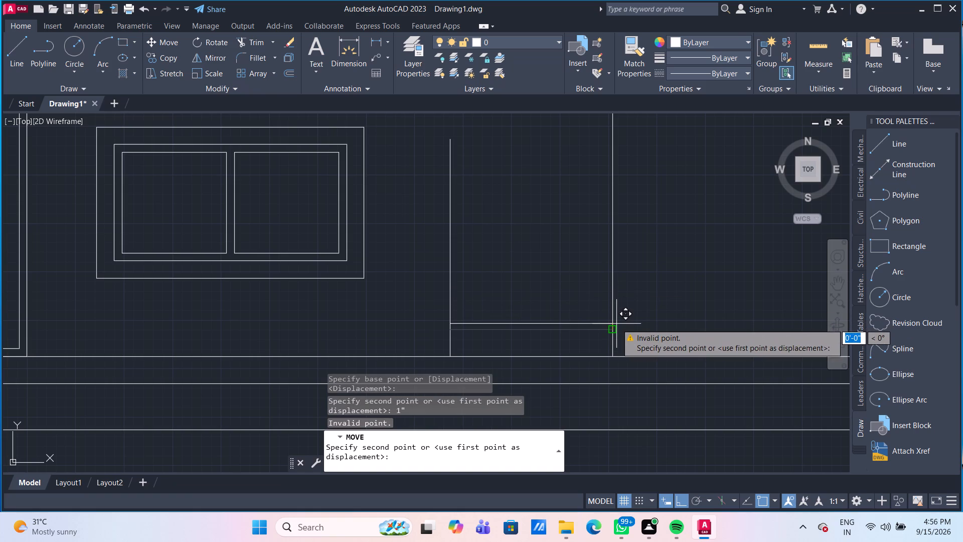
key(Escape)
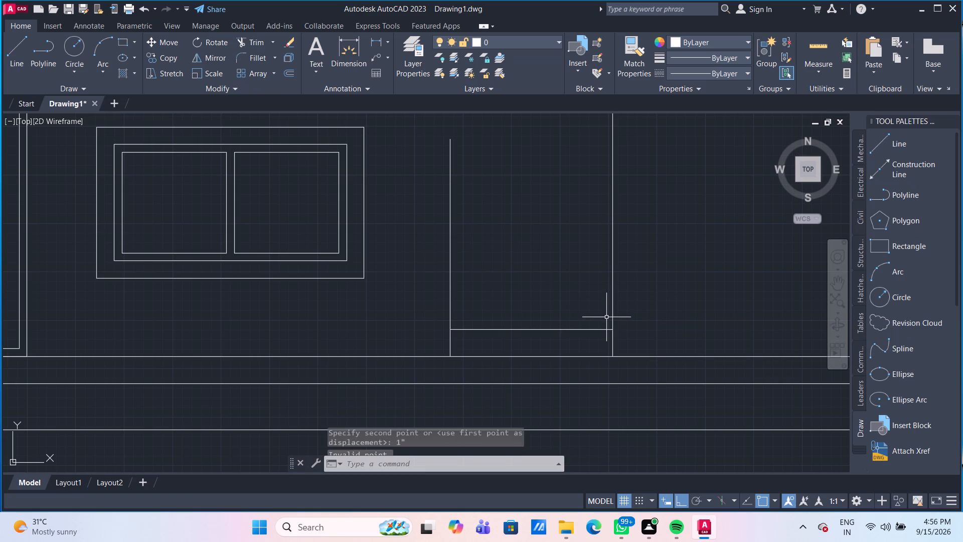
Move the remaining lowest stair line straight up by 1", using its end at the tall vertical line as base point.
click(598, 331)
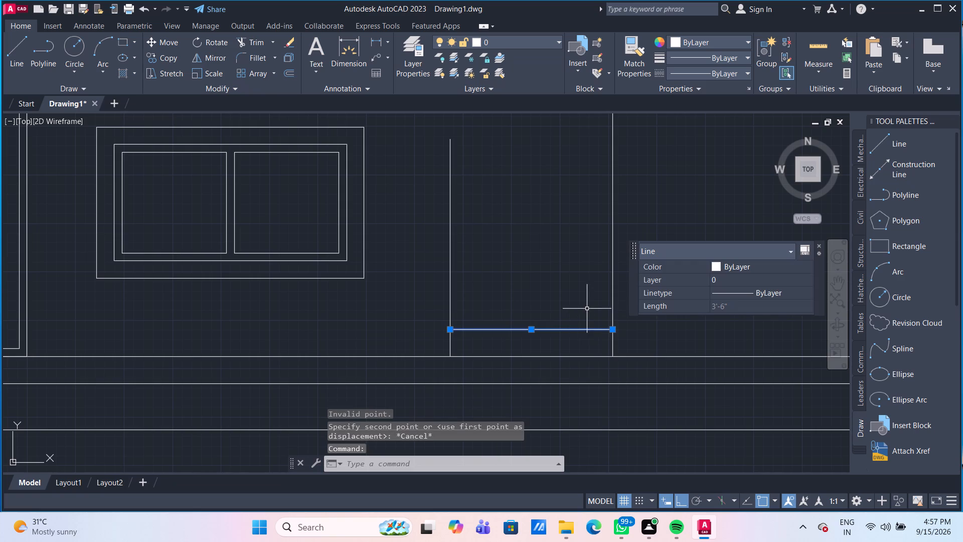
key(m)
key(Return)
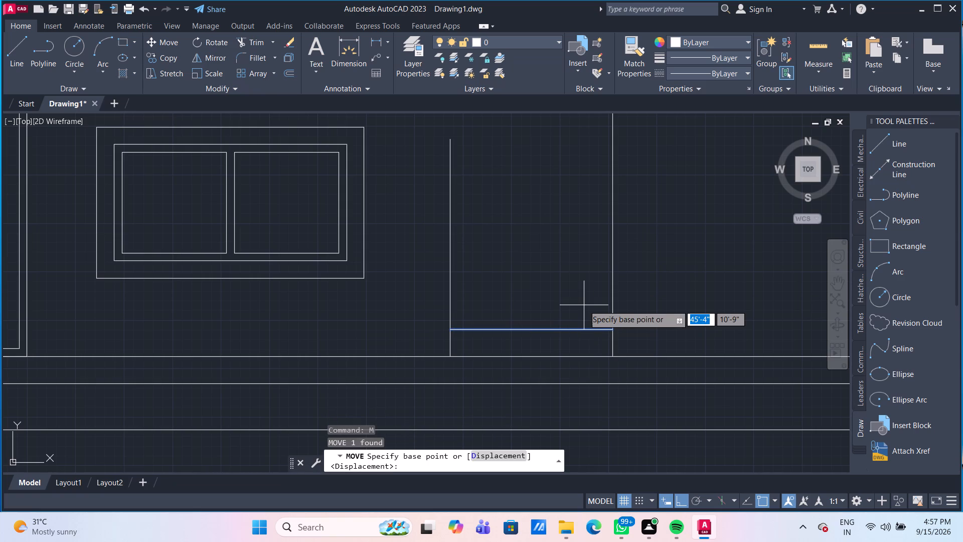
click(613, 329)
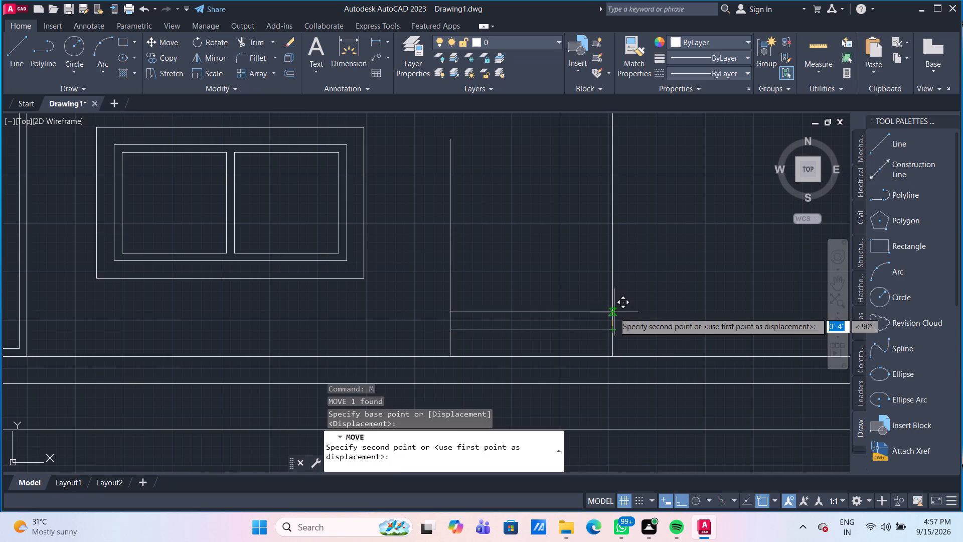
text(1")
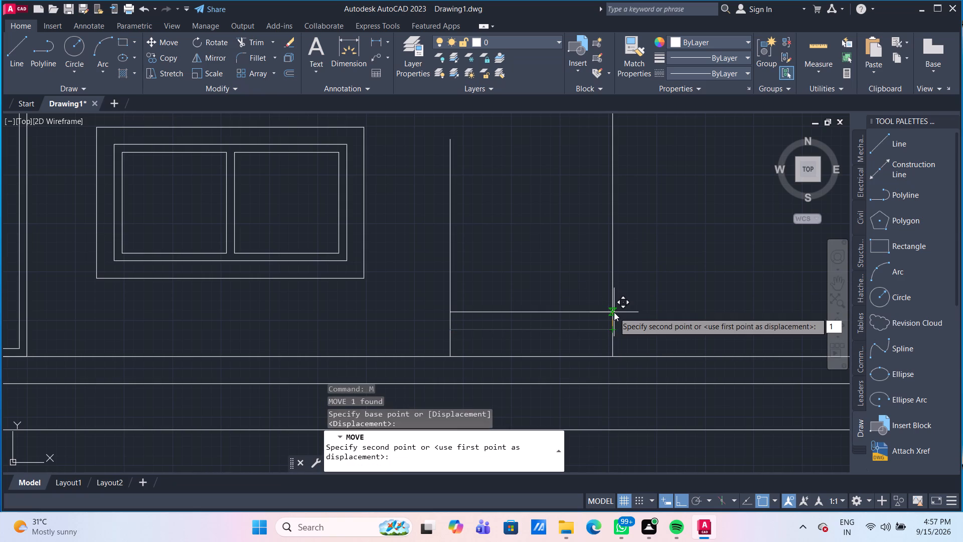
key(Return)
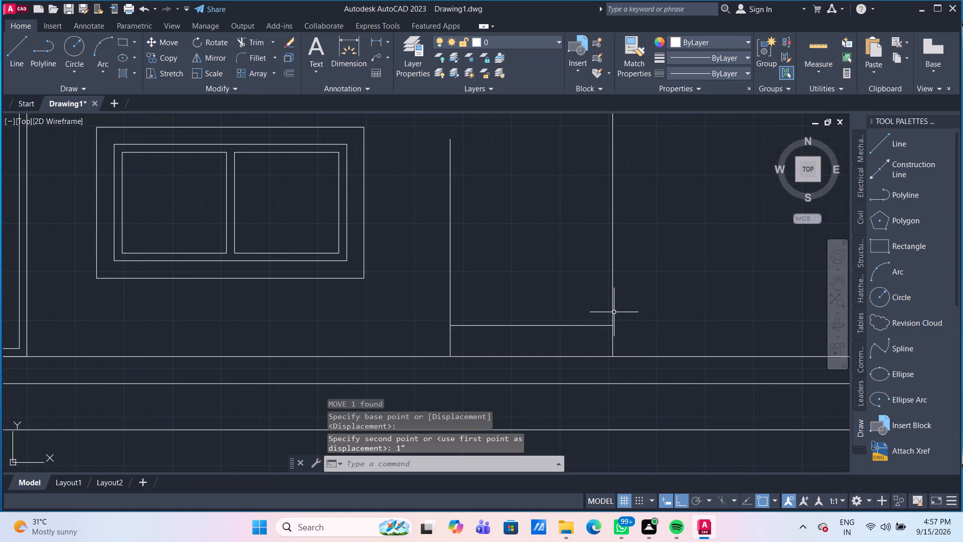
Check the spacing around the lowest stair line with a quick measurement.
click(829, 42)
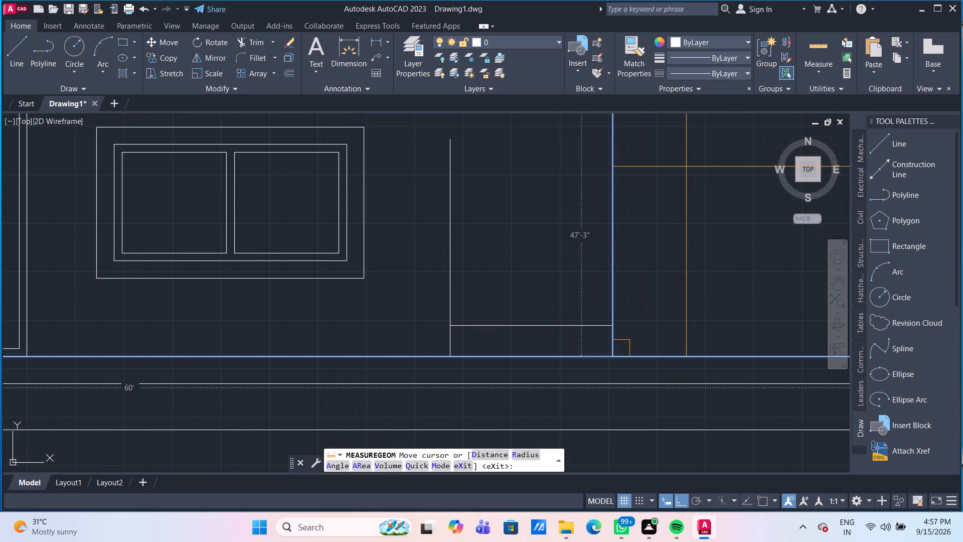
key(Escape)
Offset the lowest stair line upward by 8" five times in succession, each copy from the line before it.
key(o)
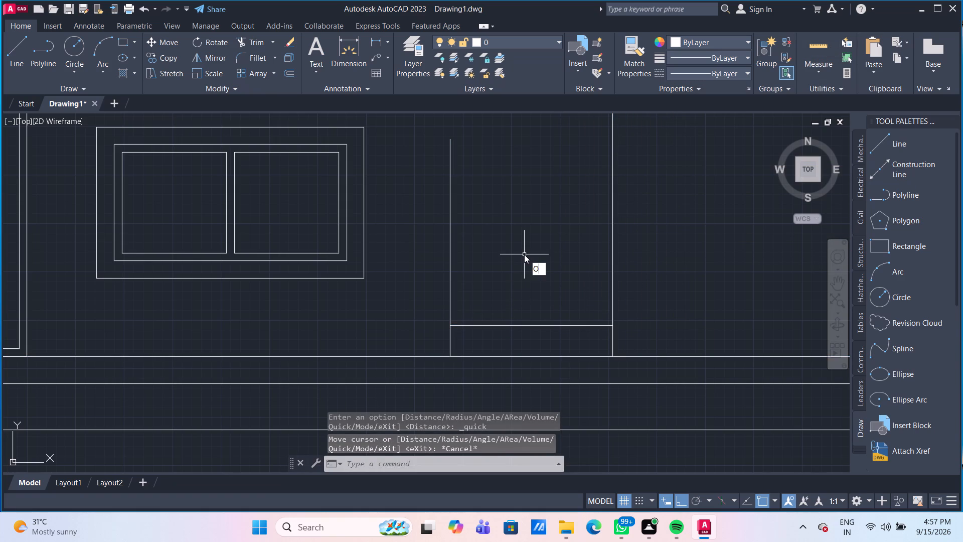
key(Return)
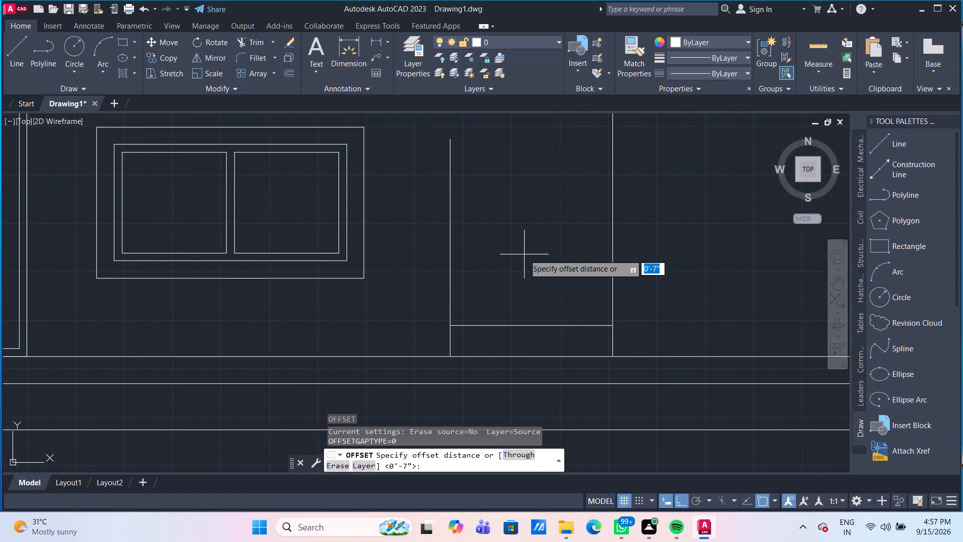
key(8)
key(shift+quotedbl)
key(Return)
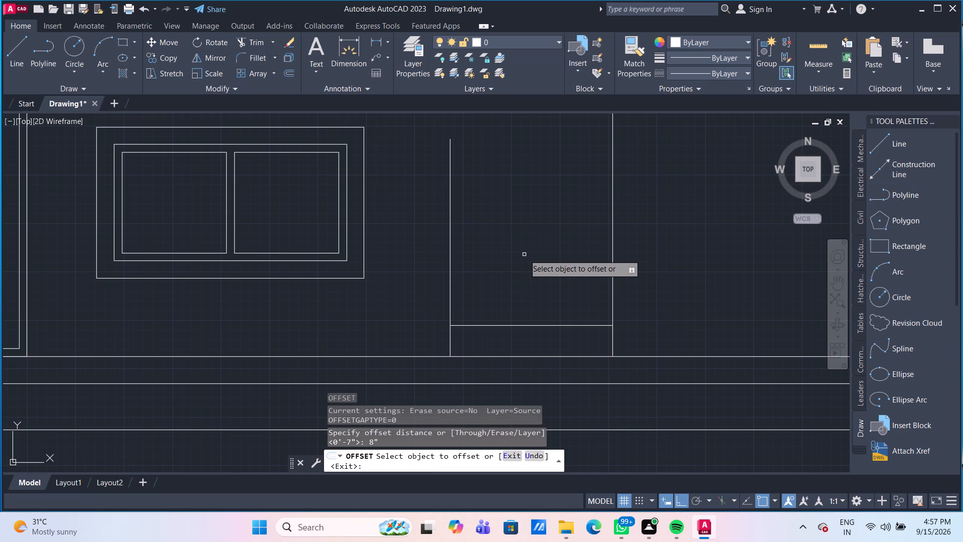
click(545, 325)
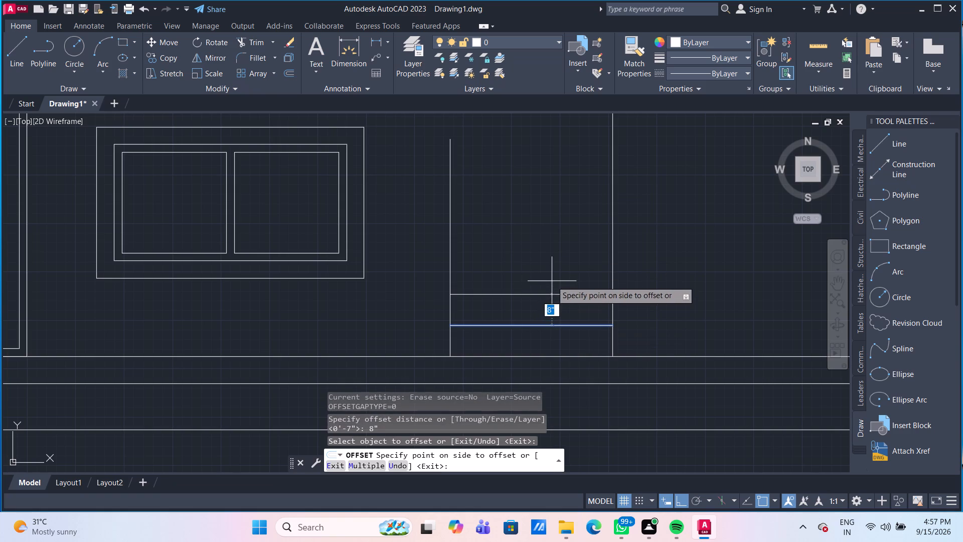
click(551, 277)
drag(549, 294, 549, 283)
click(555, 241)
drag(550, 263, 552, 254)
click(560, 208)
drag(554, 231, 555, 226)
click(560, 191)
click(554, 202)
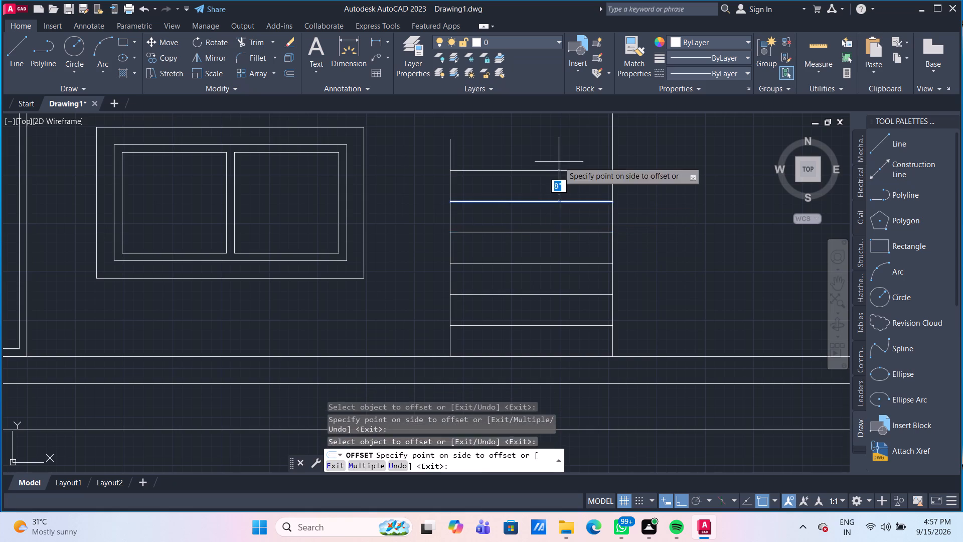
click(559, 162)
Offset the topmost stair line upward by 8" twice more, ending with one line above the flight's short vertical edge.
scroll(558, 166, down, 2)
middle_drag(558, 167, 549, 252)
scroll(549, 252, up, 2)
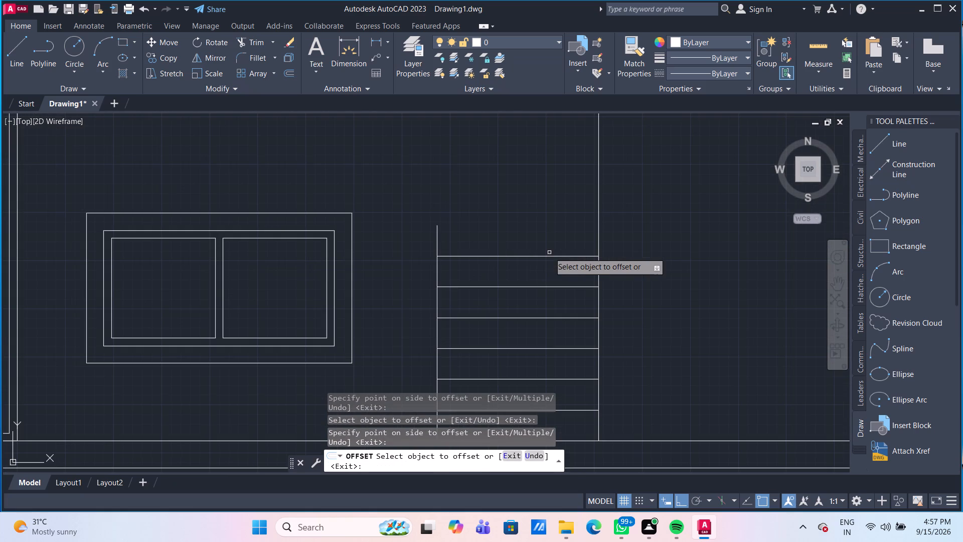
drag(549, 256, 549, 246)
click(551, 199)
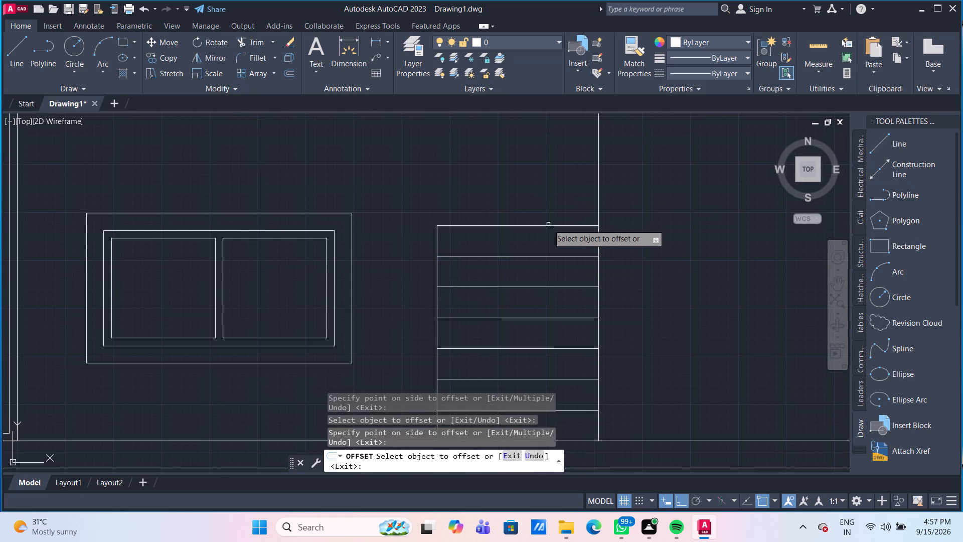
click(548, 226)
click(552, 164)
Start the new stair profile at the top stair line's window-side end with an 8" riser and a 1' tread toward the door.
scroll(549, 167, down, 2)
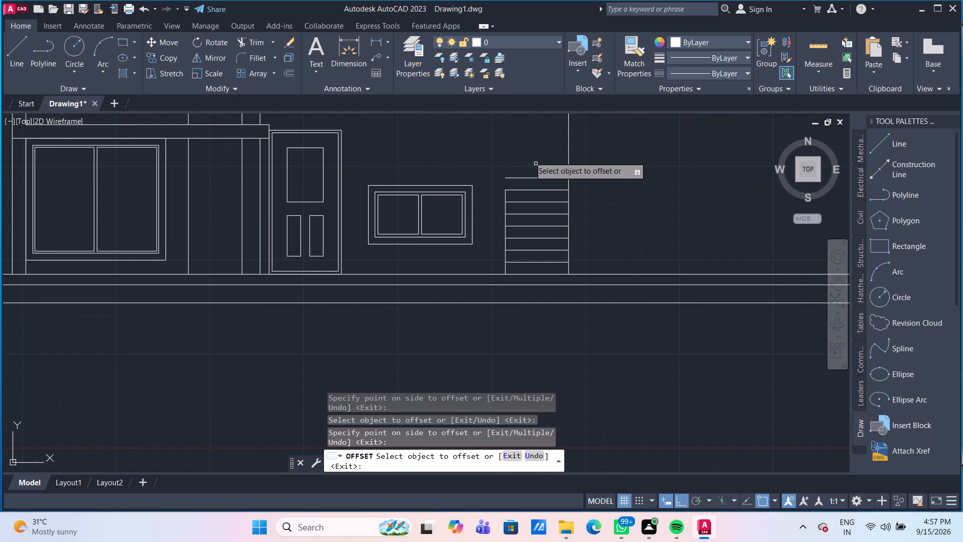
middle_drag(523, 143, 473, 227)
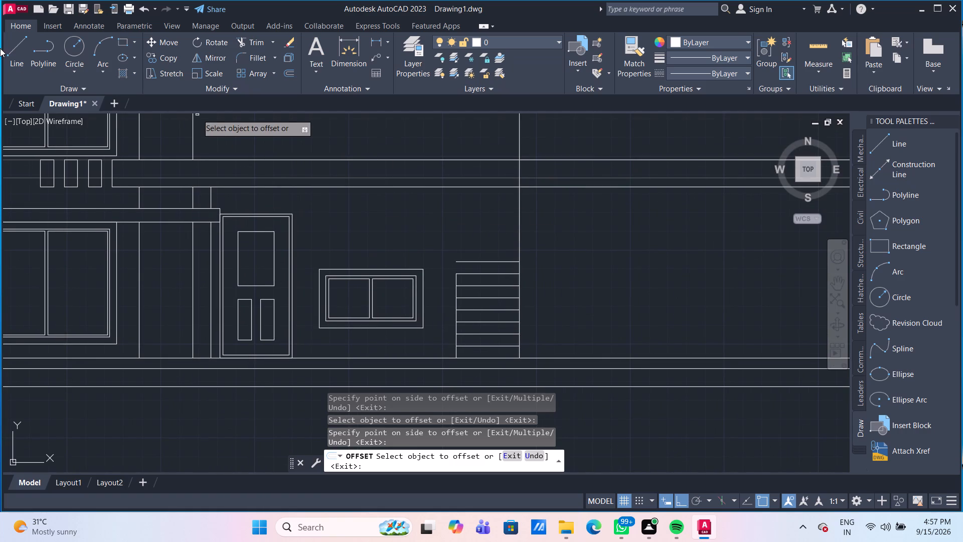
click(14, 51)
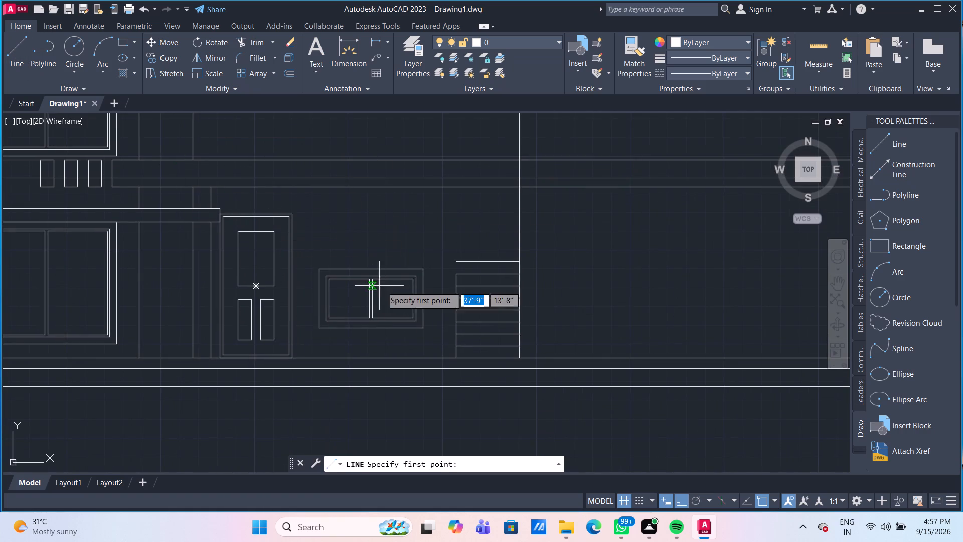
scroll(449, 267, up, 2)
click(464, 257)
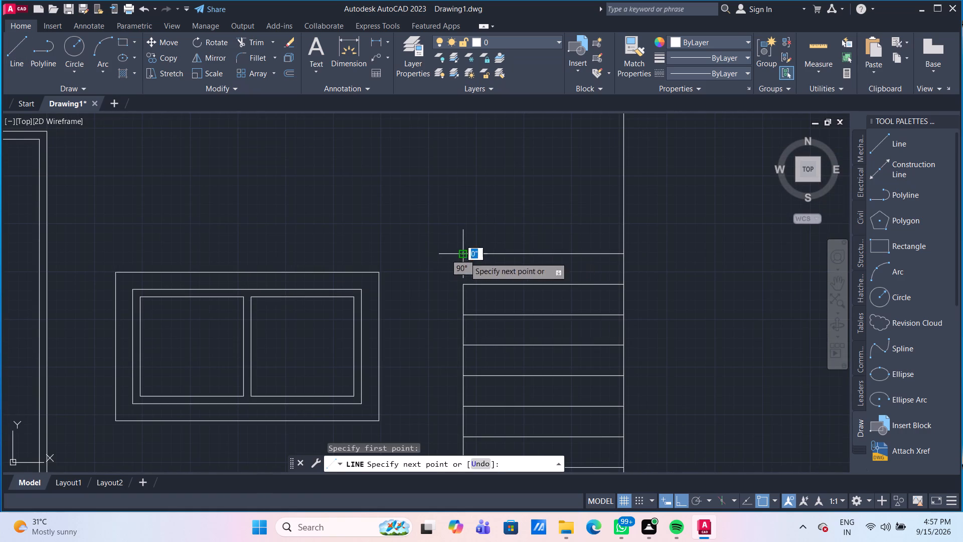
text(8")
key(Return)
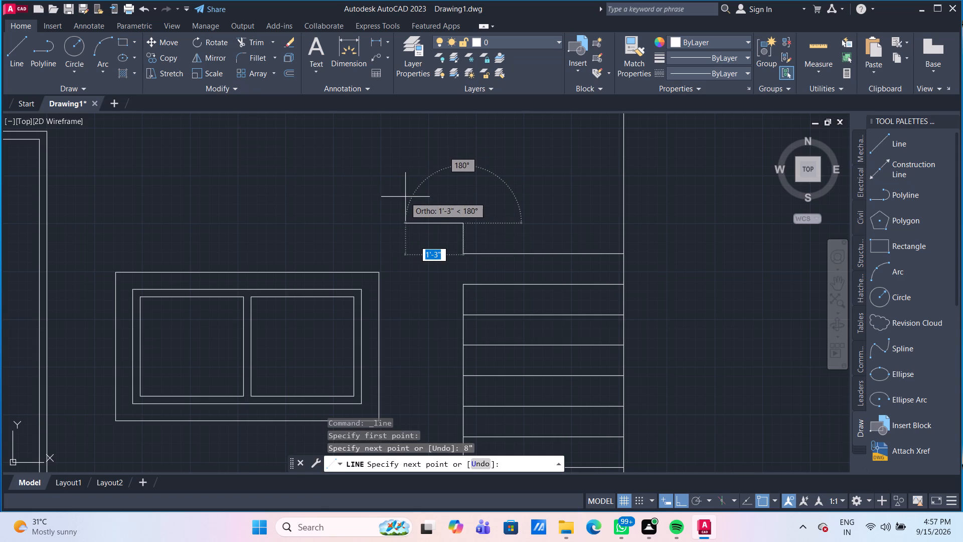
scroll(405, 197, down, 2)
middle_drag(405, 197, 397, 216)
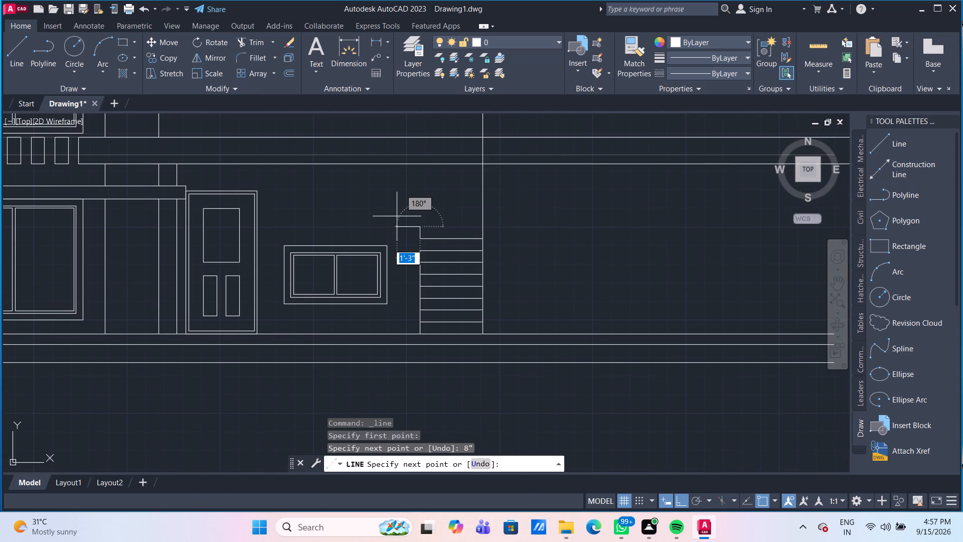
text(1')
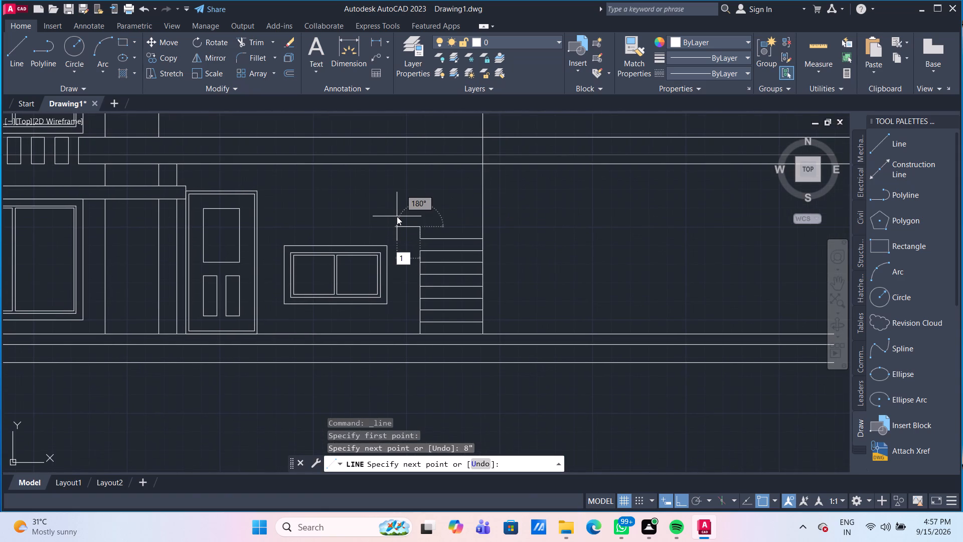
key(Return)
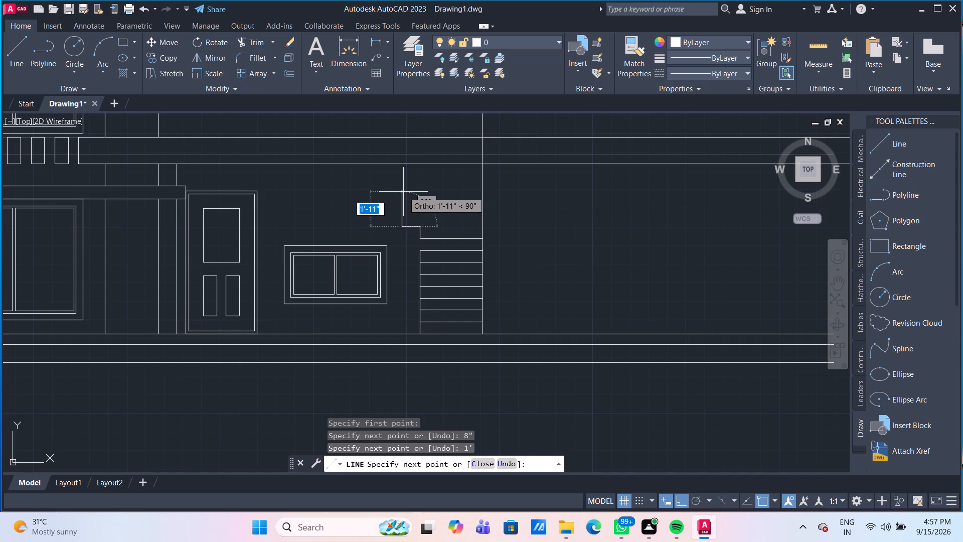
Continue the stair profile toward the door with two more steps, each an 8" riser followed by a 1' tread.
text(8")
key(Return)
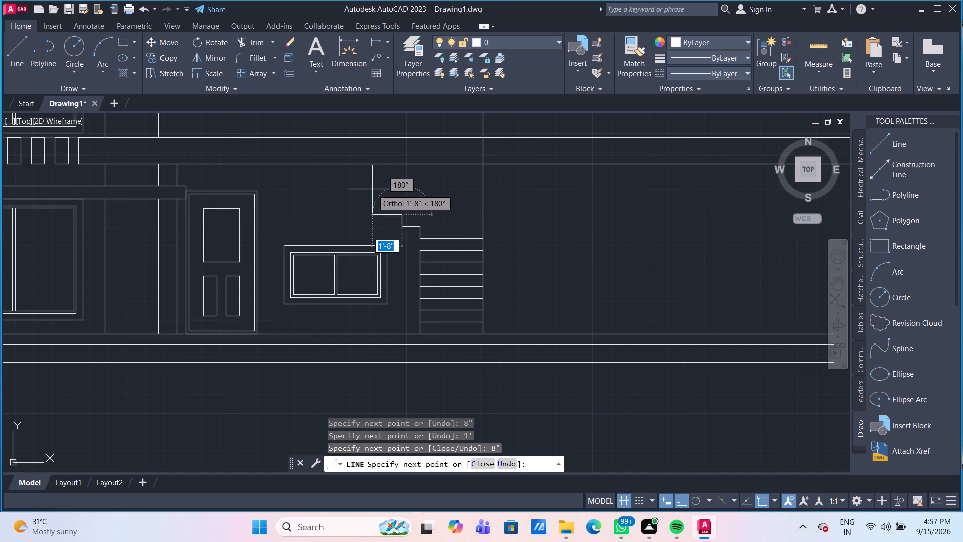
key(1)
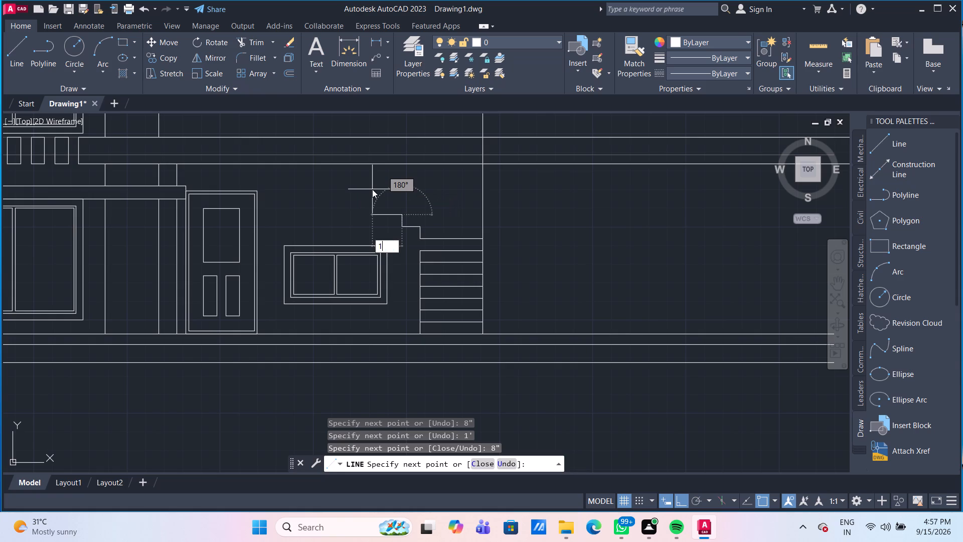
key(apostrophe)
key(Return)
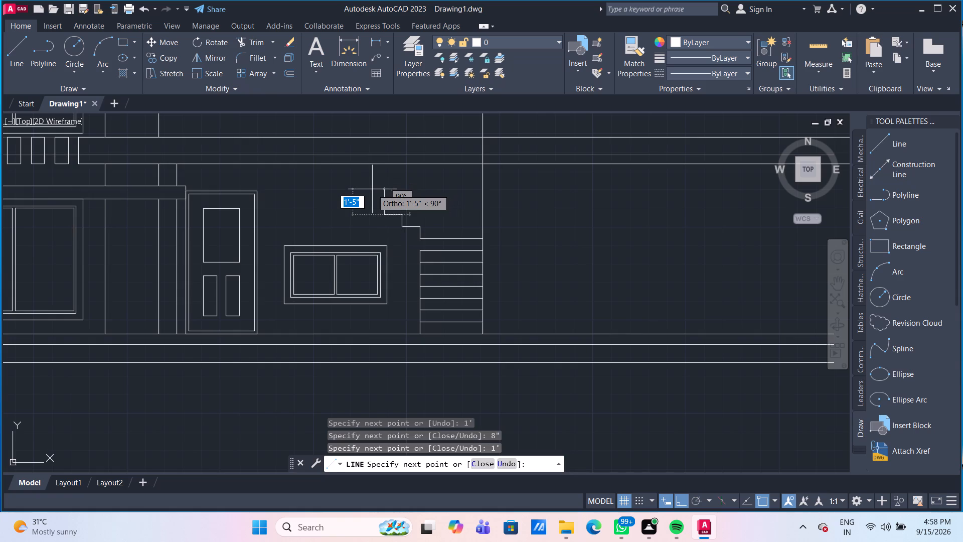
key(8)
key(shift+quotedbl)
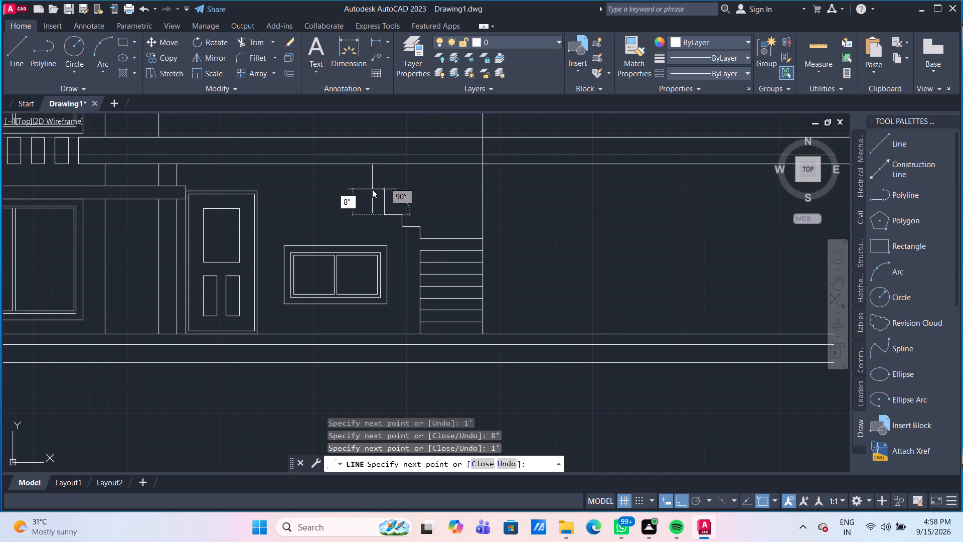
key(Return)
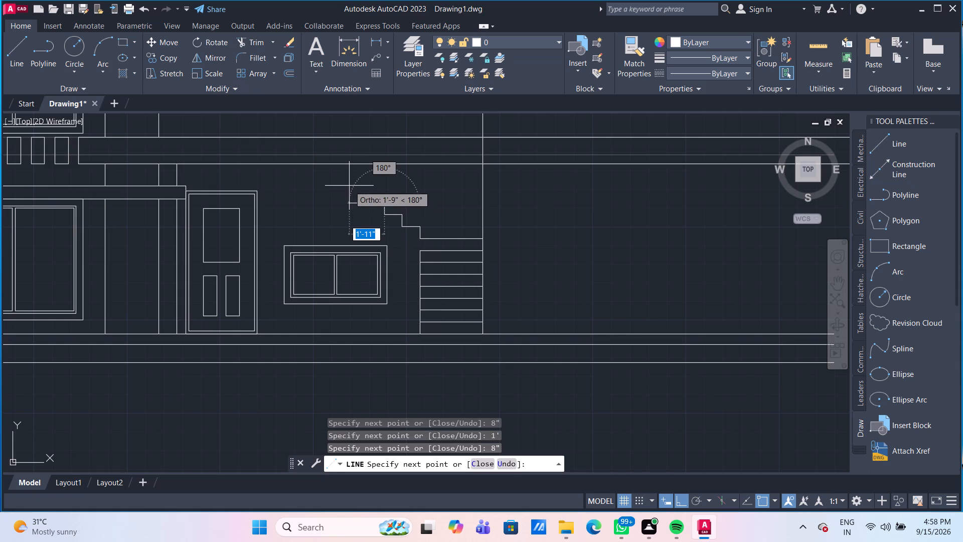
scroll(358, 177, up, 4)
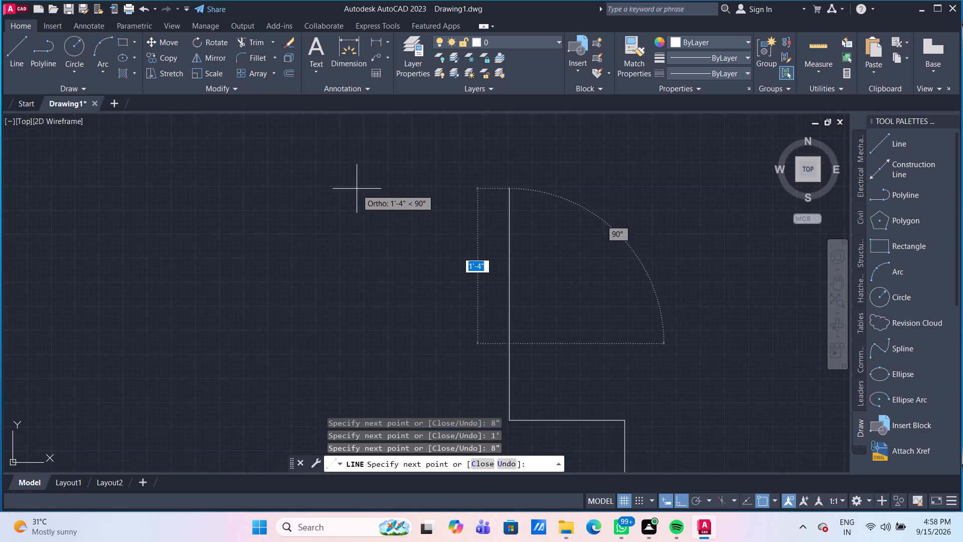
scroll(357, 199, down, 3)
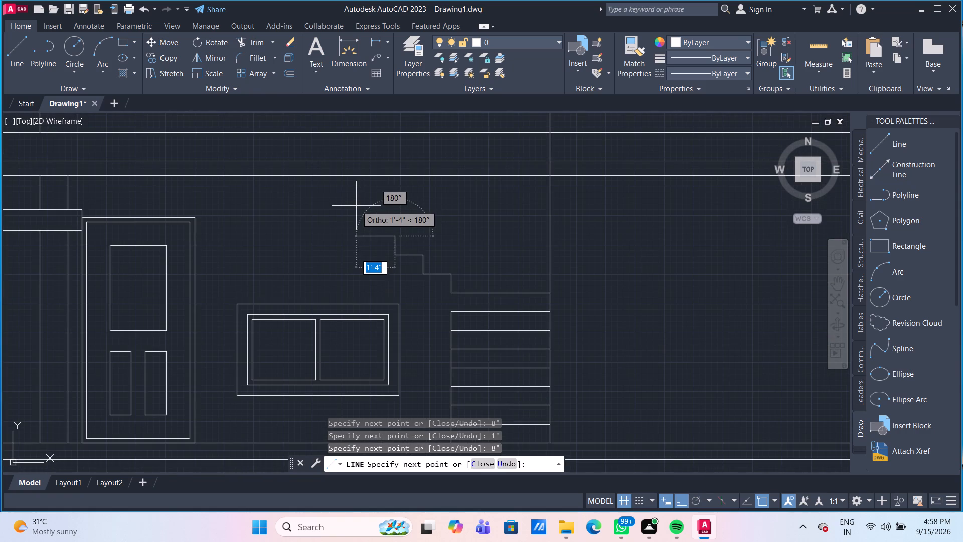
text(1')
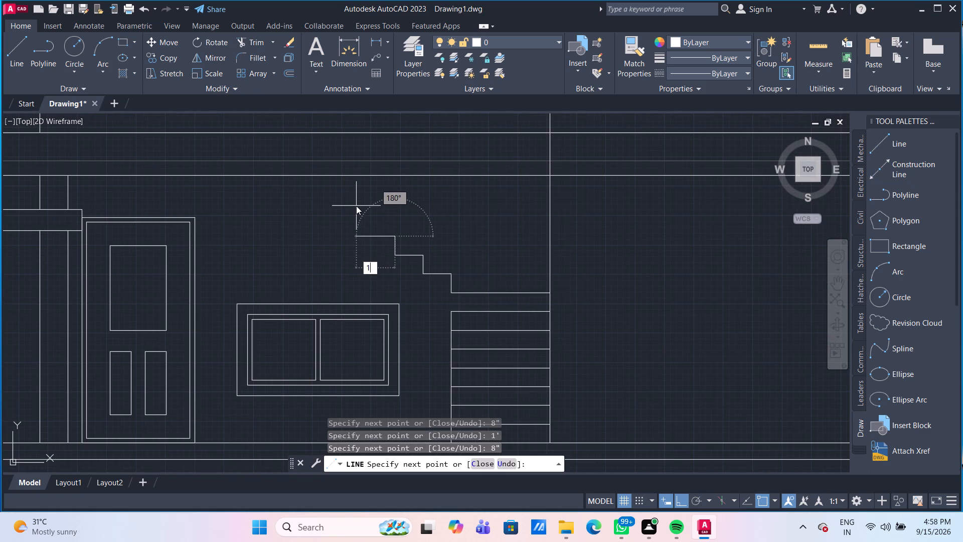
key(Return)
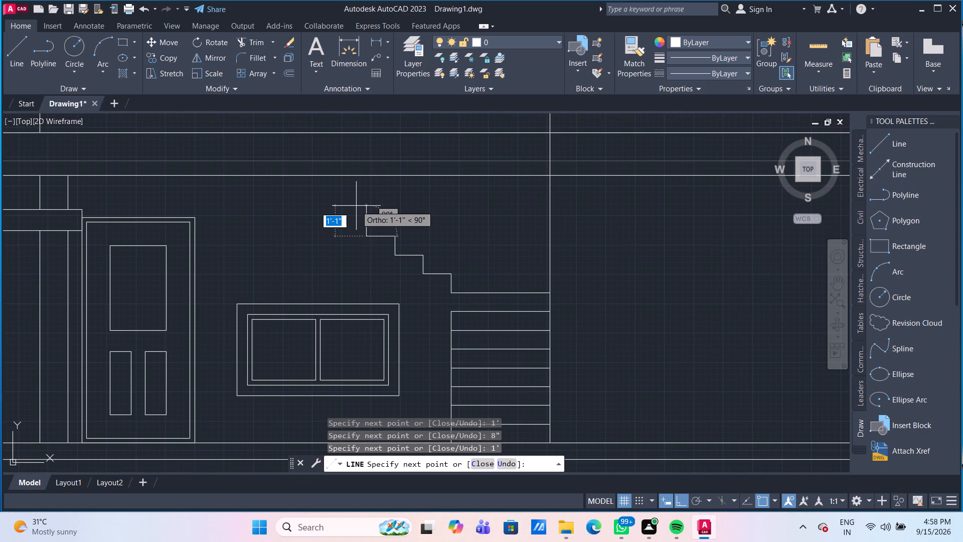
Add two further steps to the stair profile toward the door, each with an 8" riser and a 1' tread.
text(8")
key(Return)
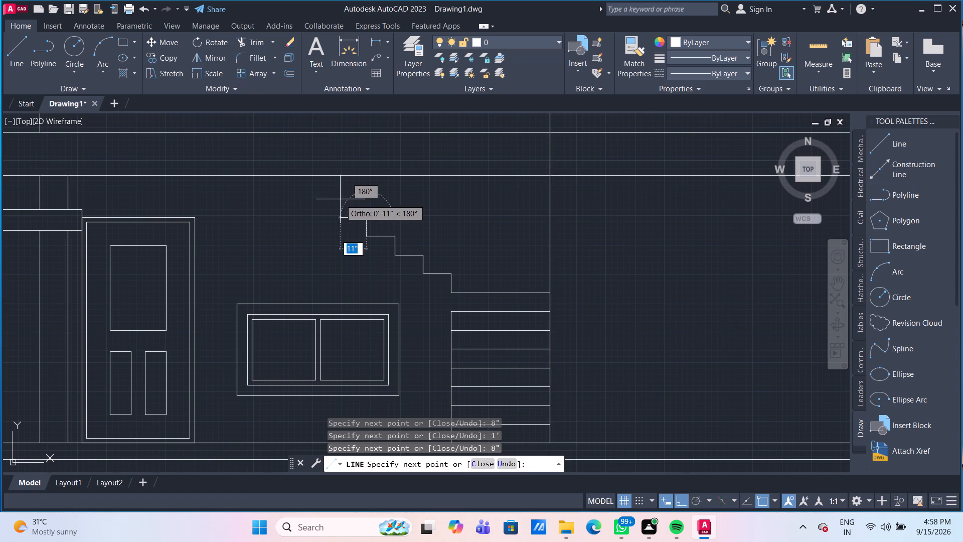
key(1)
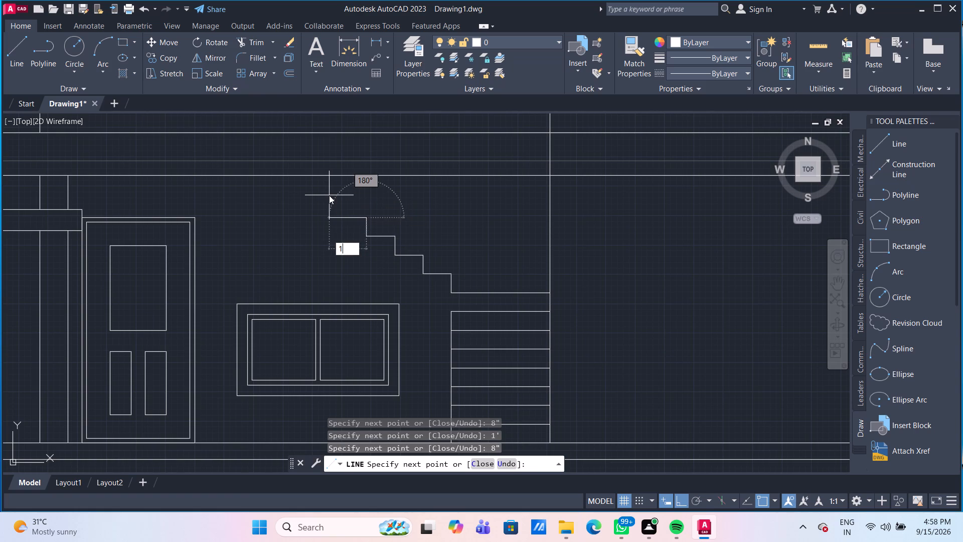
key(apostrophe)
key(Return)
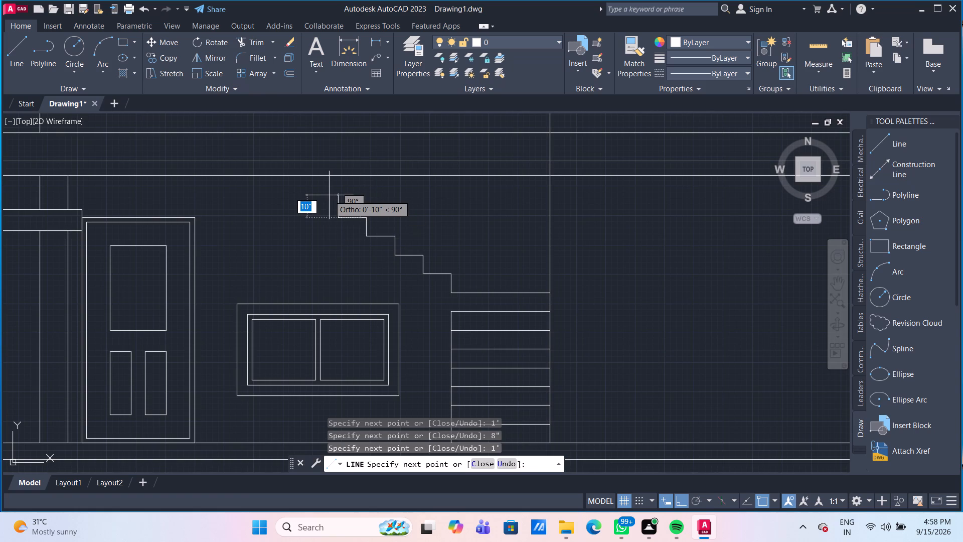
text(8")
key(Return)
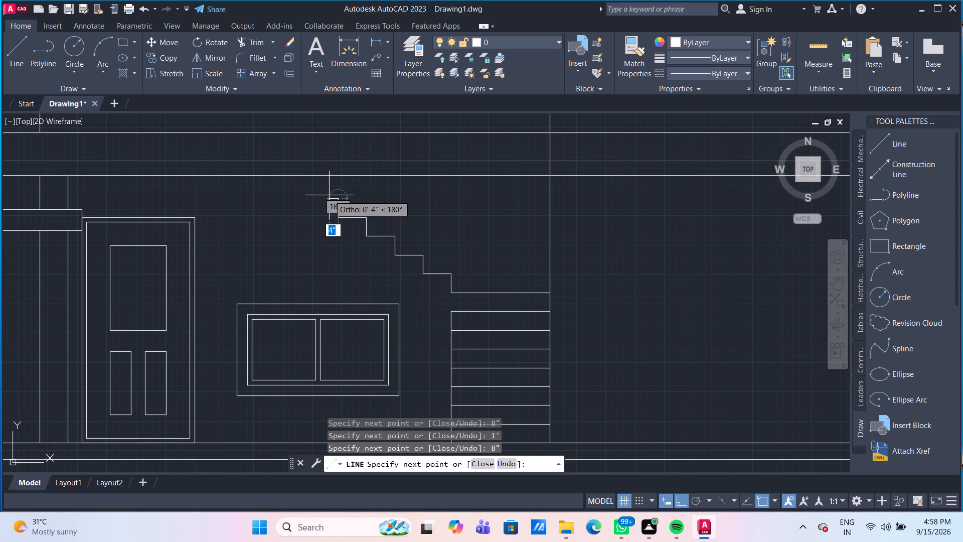
key(1)
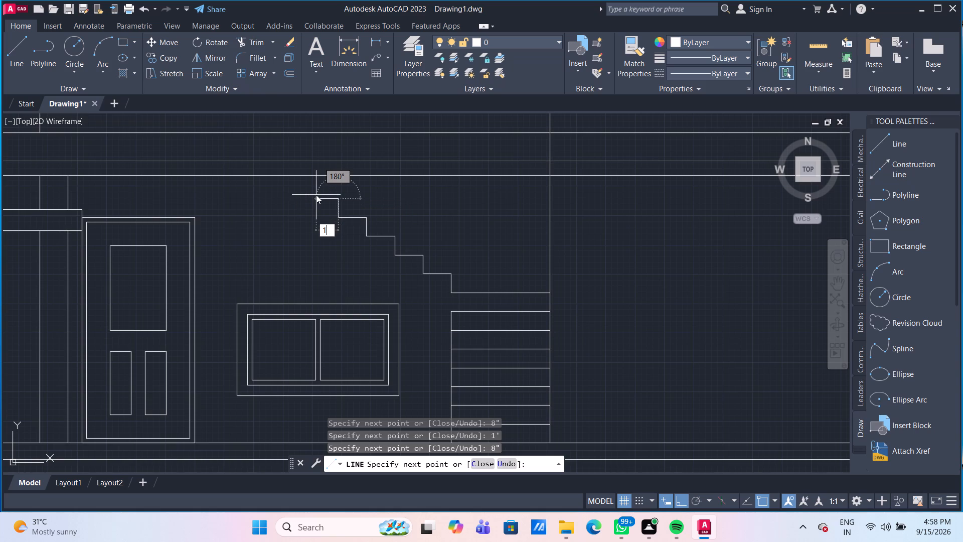
key(apostrophe)
key(Return)
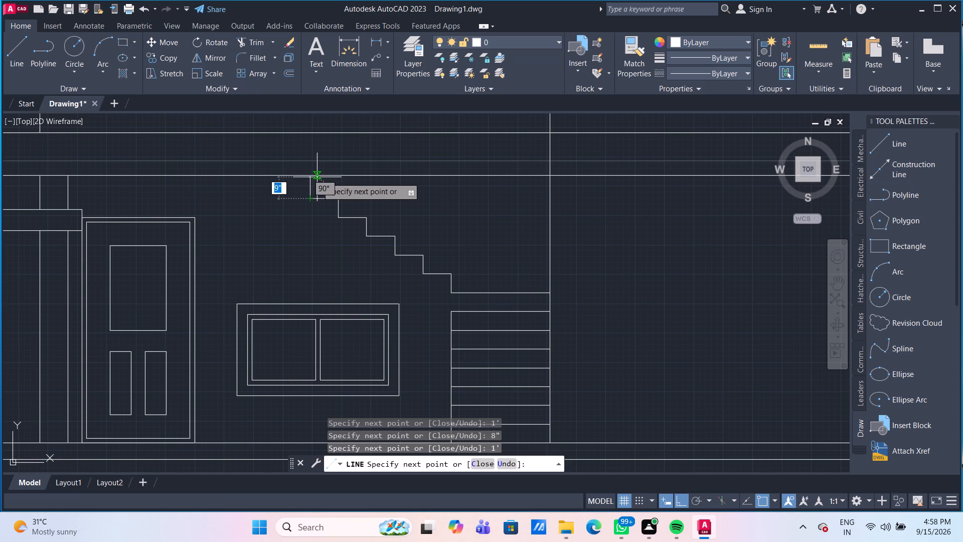
Finish the stair profile with an 8" riser, a 1' tread and a short riser of about 2" up to the floor line above.
scroll(317, 177, up, 2)
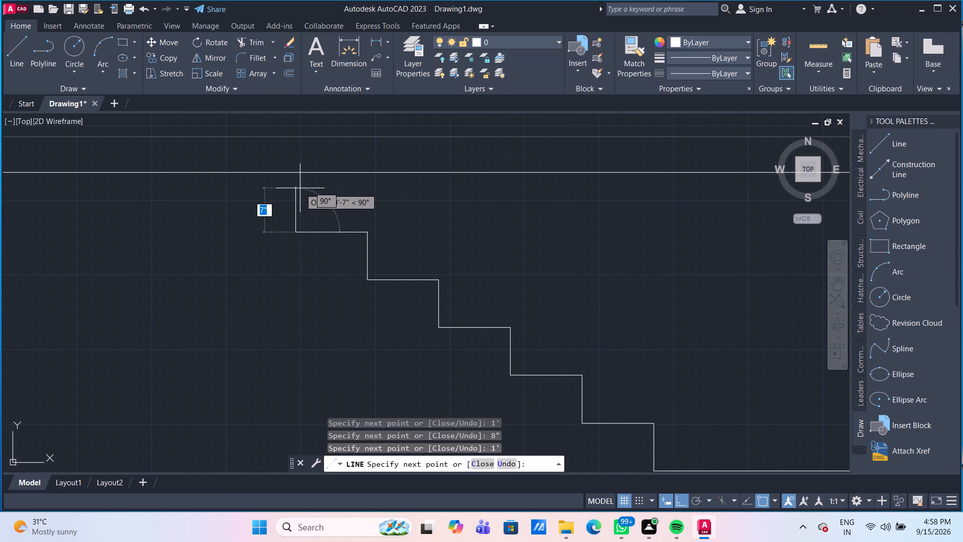
key(8)
key(shift+quotedbl)
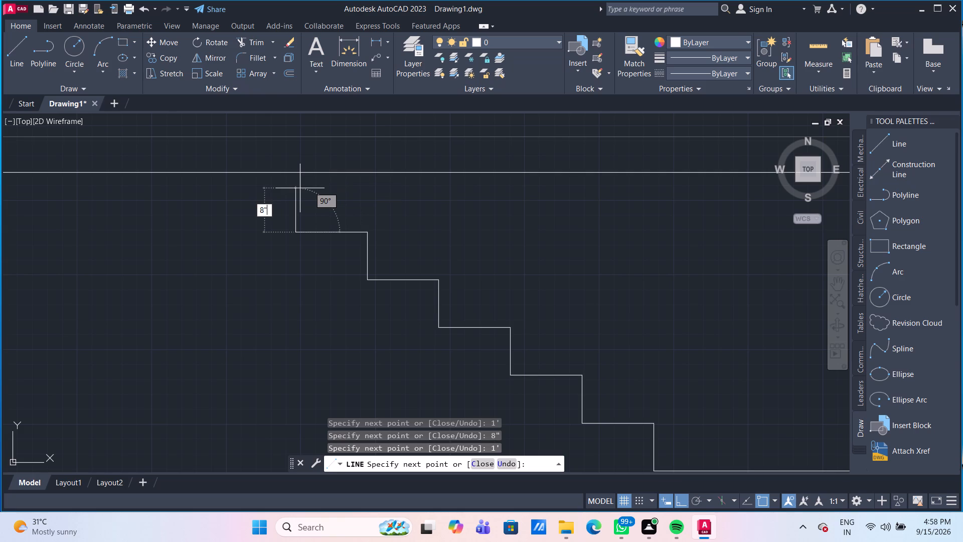
key(Return)
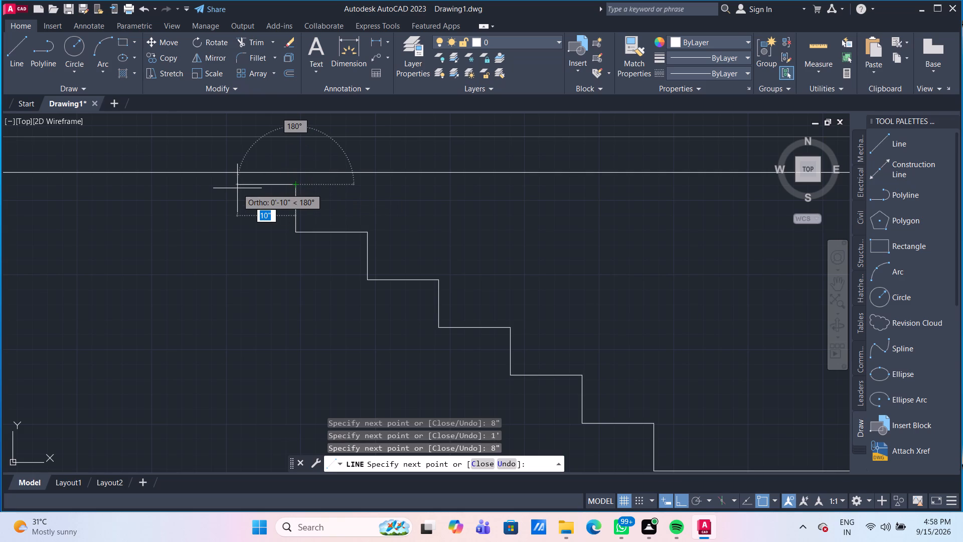
text(1')
key(Return)
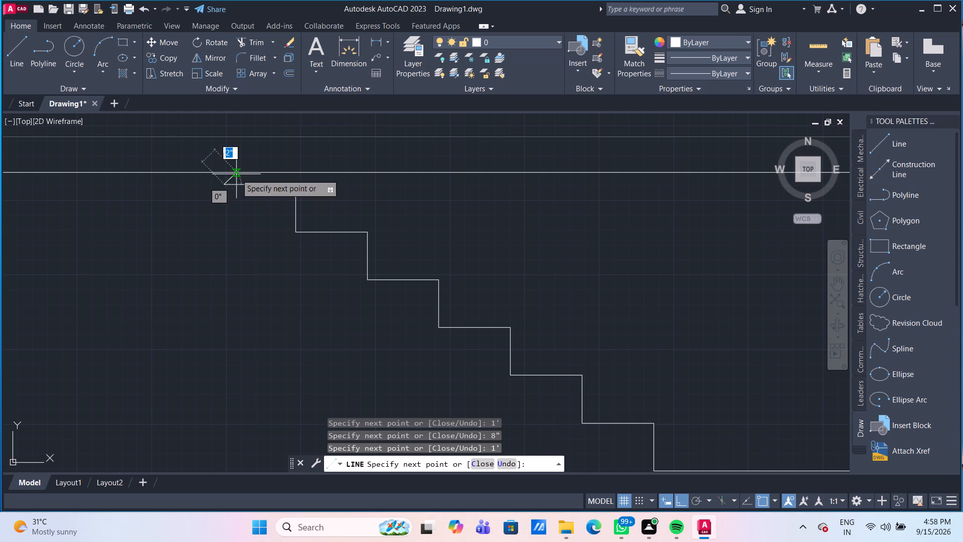
scroll(236, 174, up, 2)
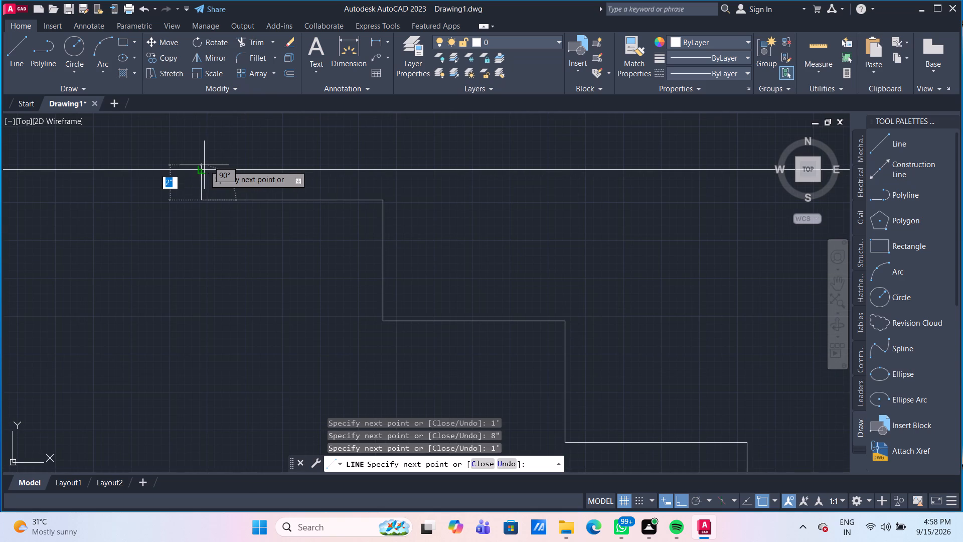
click(199, 167)
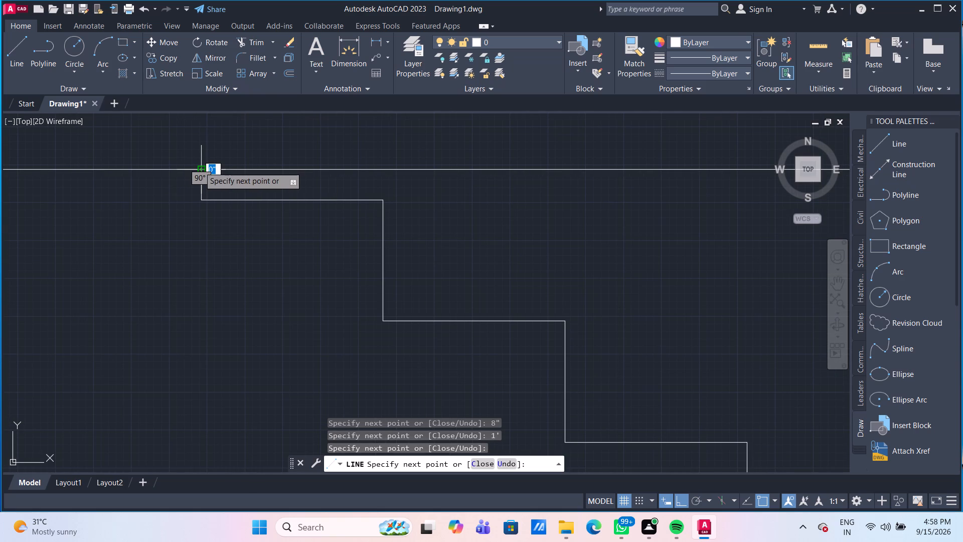
key(Return)
Erase the seven upper horizontal stair lines beside the window, keeping only the lowest one above the ground.
scroll(203, 171, down, 3)
scroll(423, 307, down, 3)
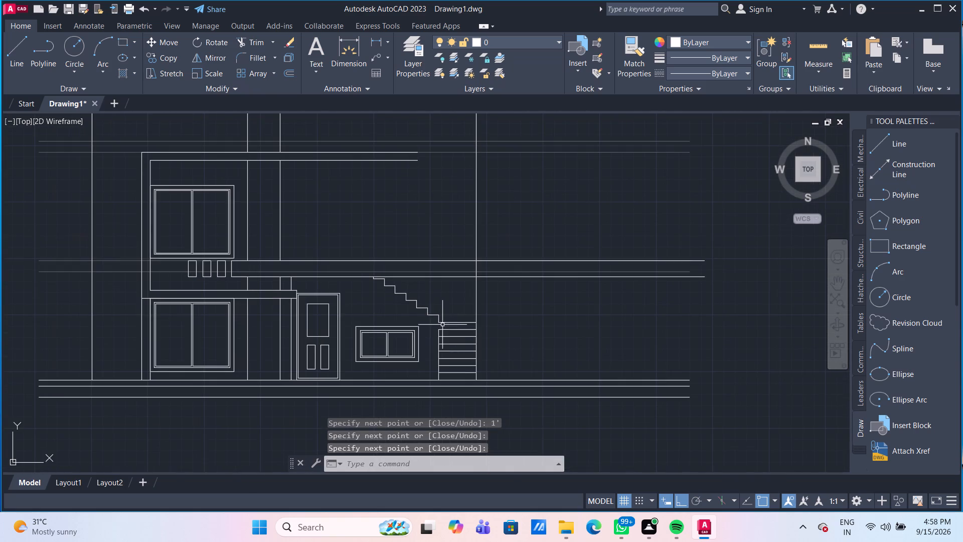
middle_drag(447, 297, 436, 253)
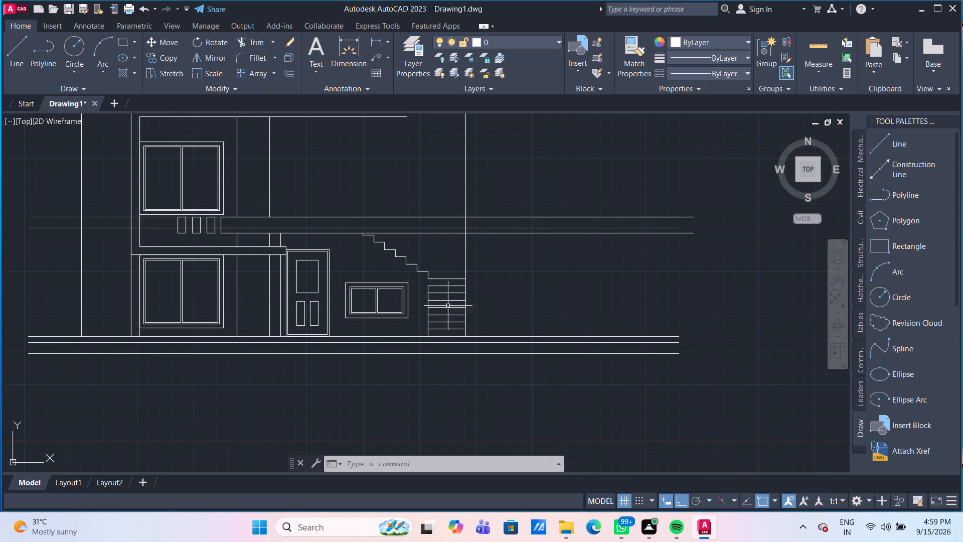
scroll(413, 311, up, 2)
scroll(499, 268, down, 1)
scroll(506, 310, up, 1)
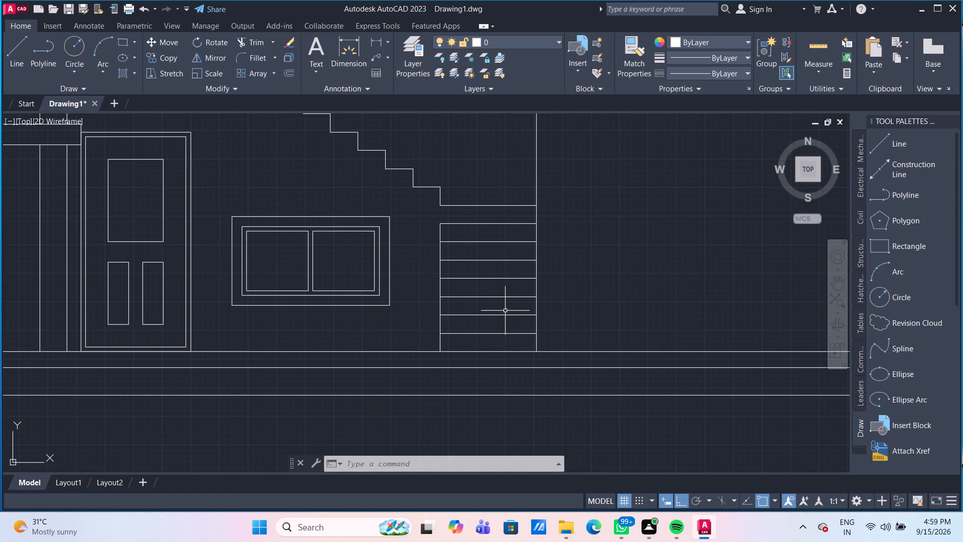
drag(506, 338, 504, 324)
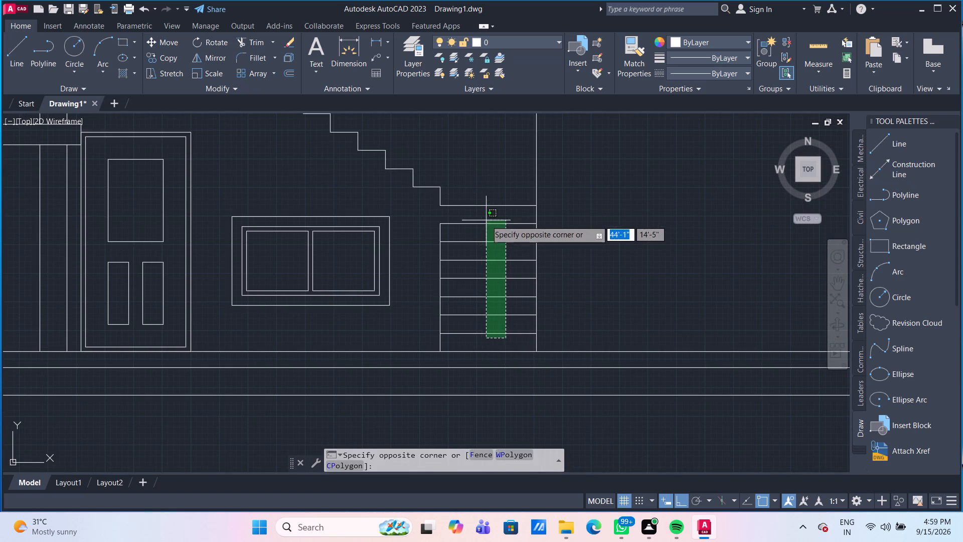
click(485, 342)
drag(502, 322, 490, 298)
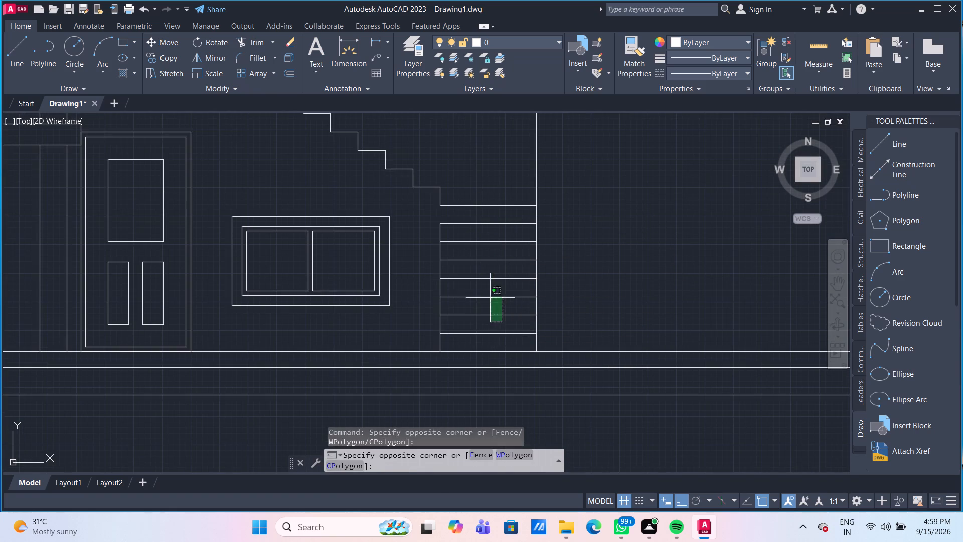
click(474, 178)
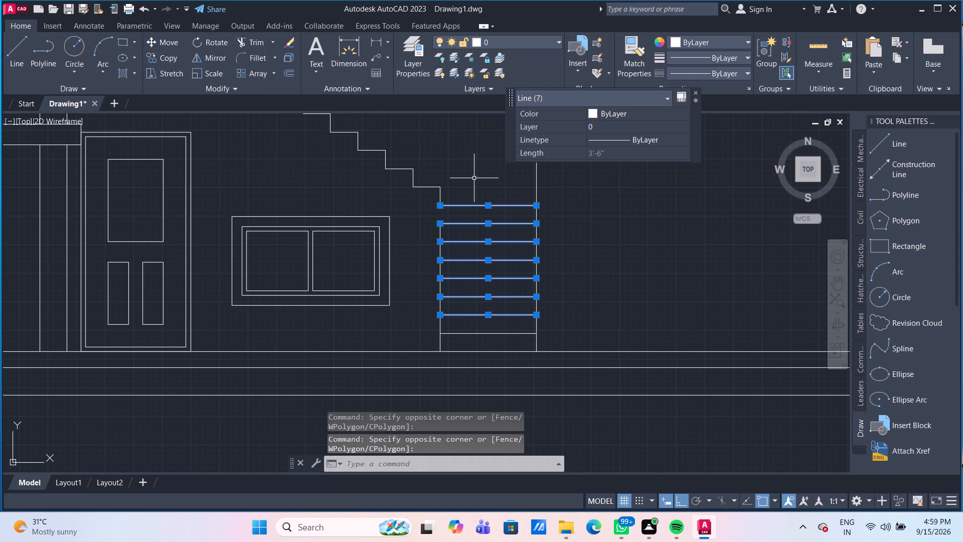
key(Delete)
Move the remaining lowest stair line straight up by 1".
scroll(491, 265, down, 1)
scroll(496, 319, up, 3)
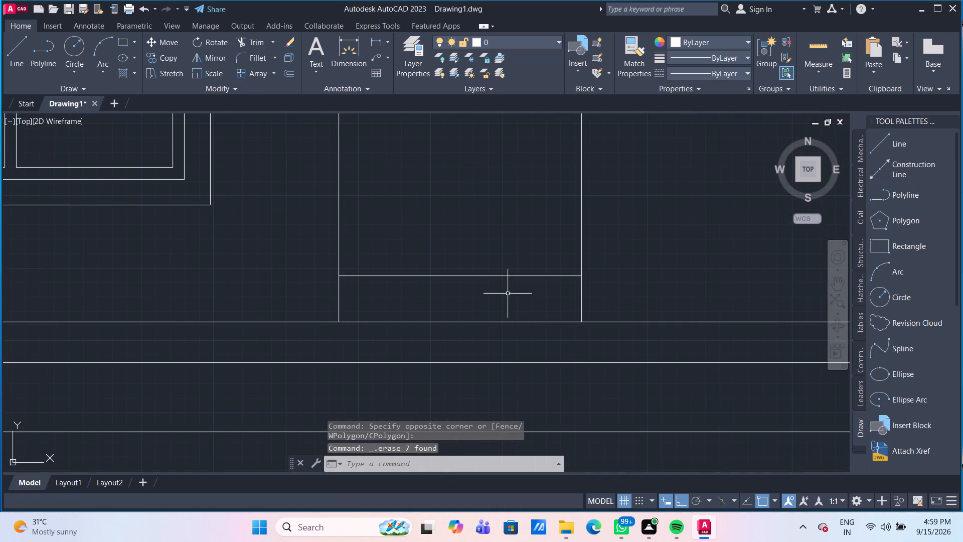
click(510, 276)
key(m)
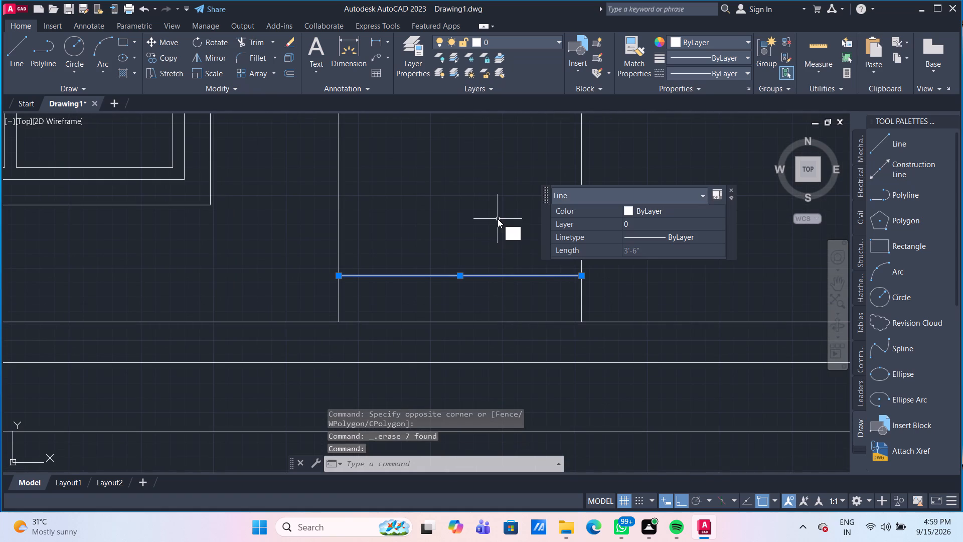
key(Return)
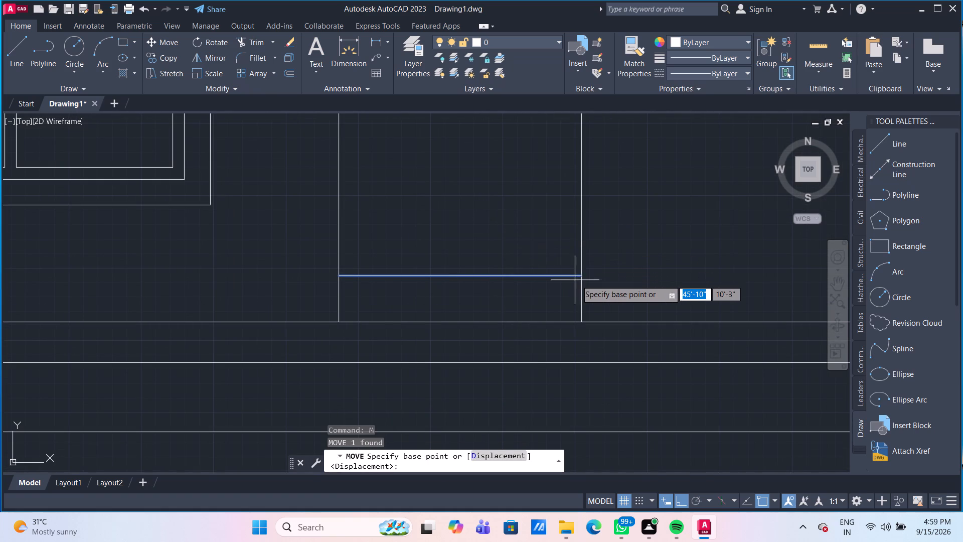
click(582, 278)
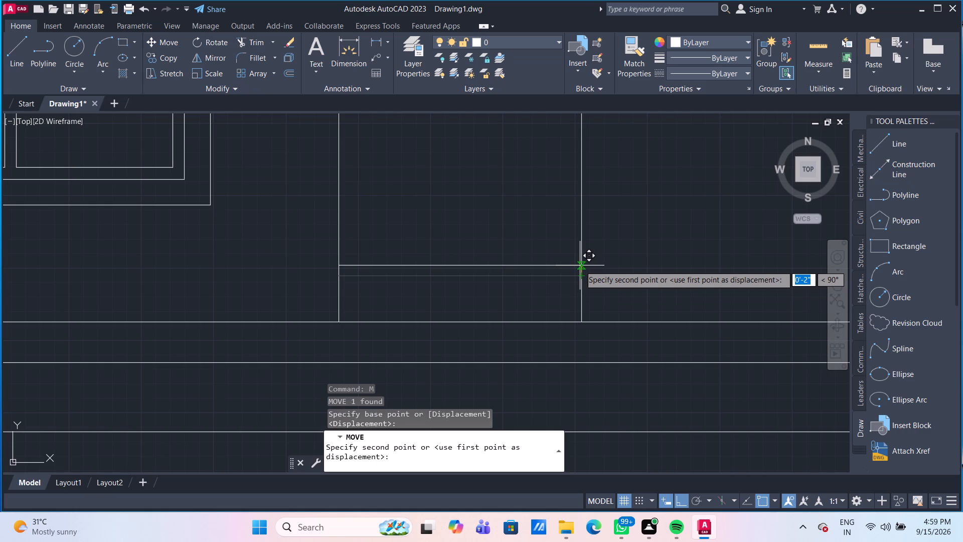
text(1")
key(Return)
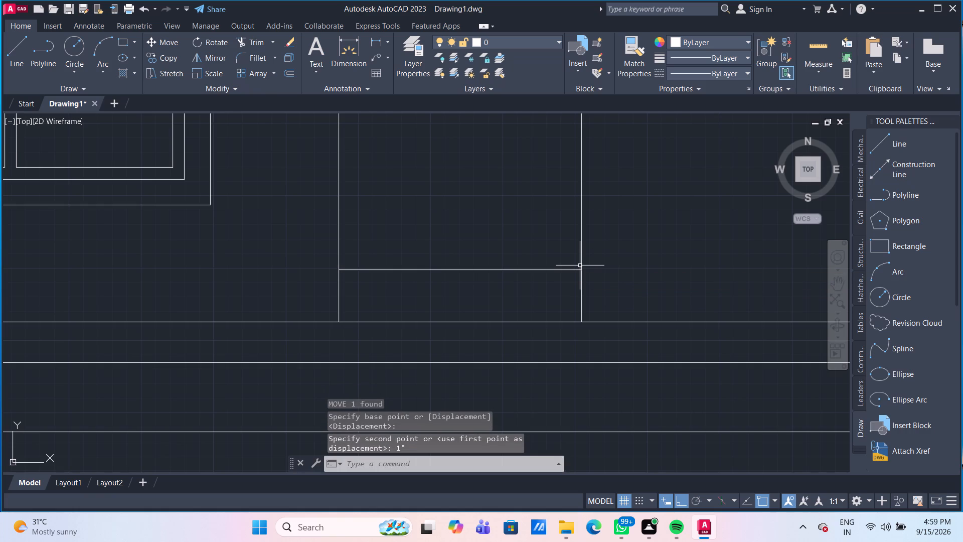
Offset the lowest stair line upward by 9" twice in succession, adding two stair lines above it.
key(o)
key(Return)
text(9")
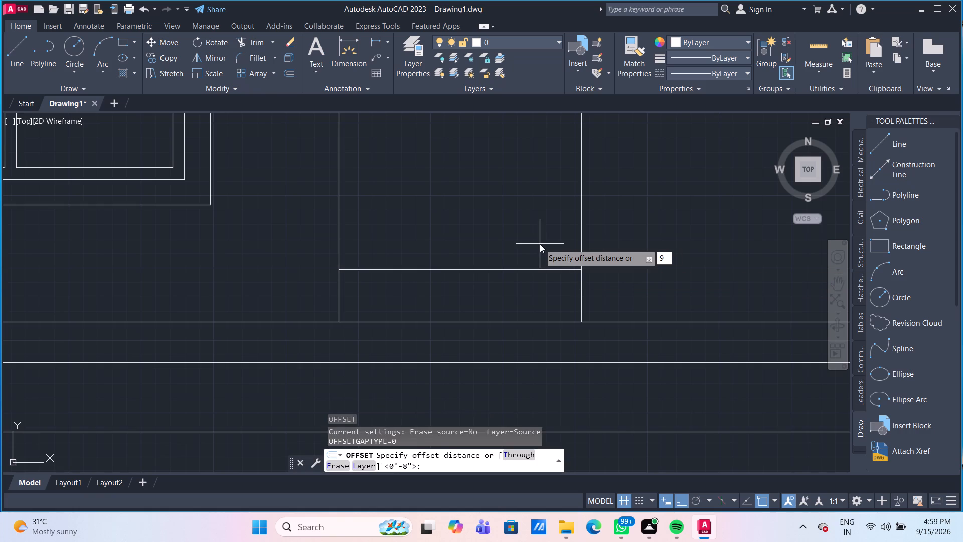
key(Return)
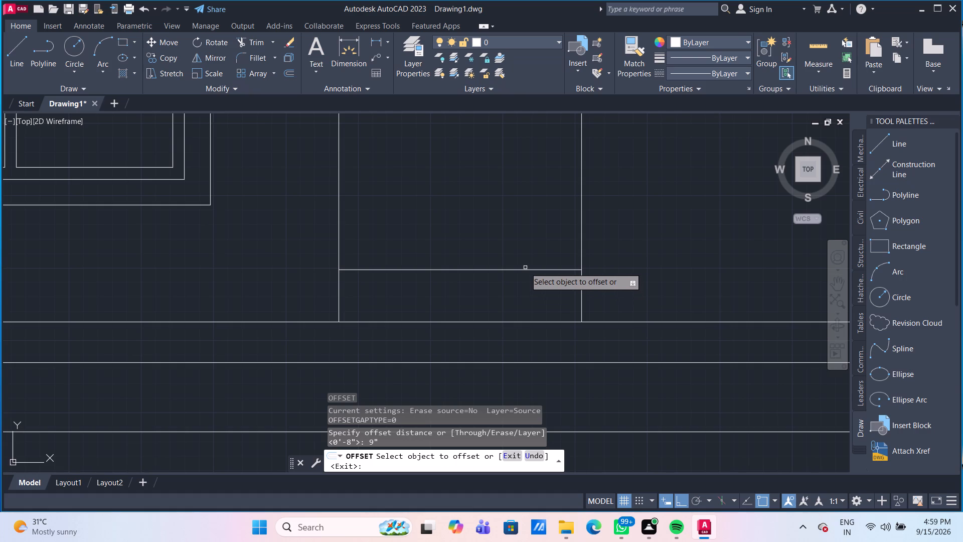
drag(526, 270, 529, 262)
click(542, 212)
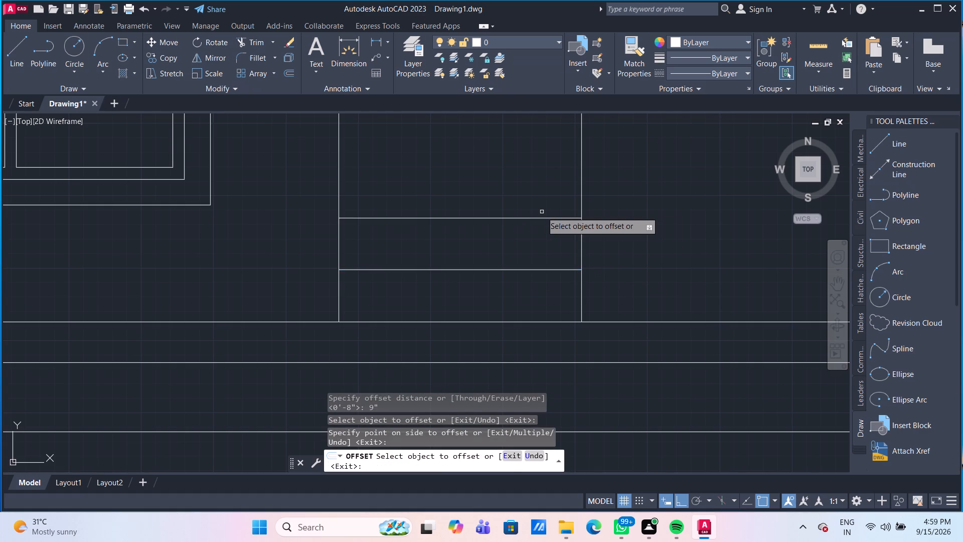
drag(542, 219, 542, 215)
click(540, 173)
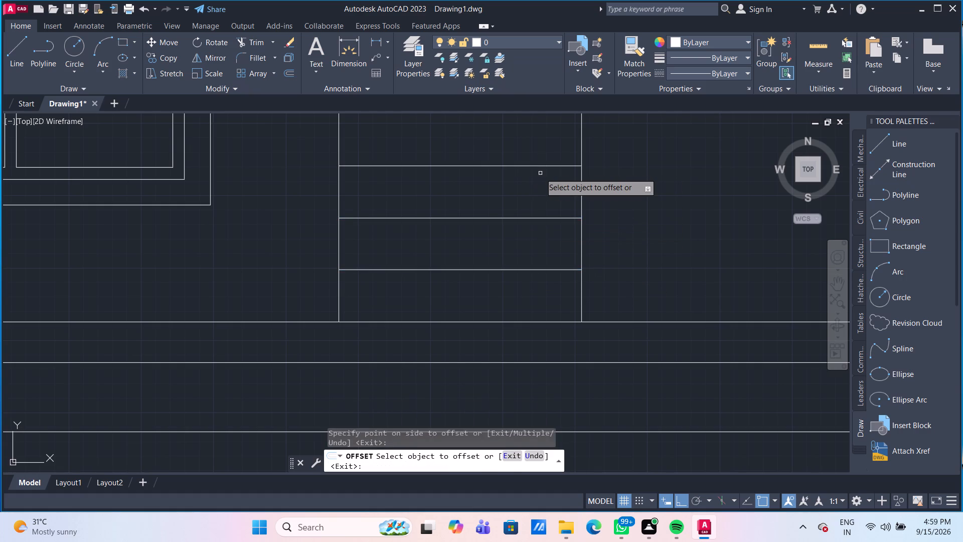
Add three more stair lines above the current top one, each offset upward by 9" from the previous line.
scroll(540, 173, down, 3)
middle_drag(552, 187, 518, 282)
scroll(497, 269, up, 2)
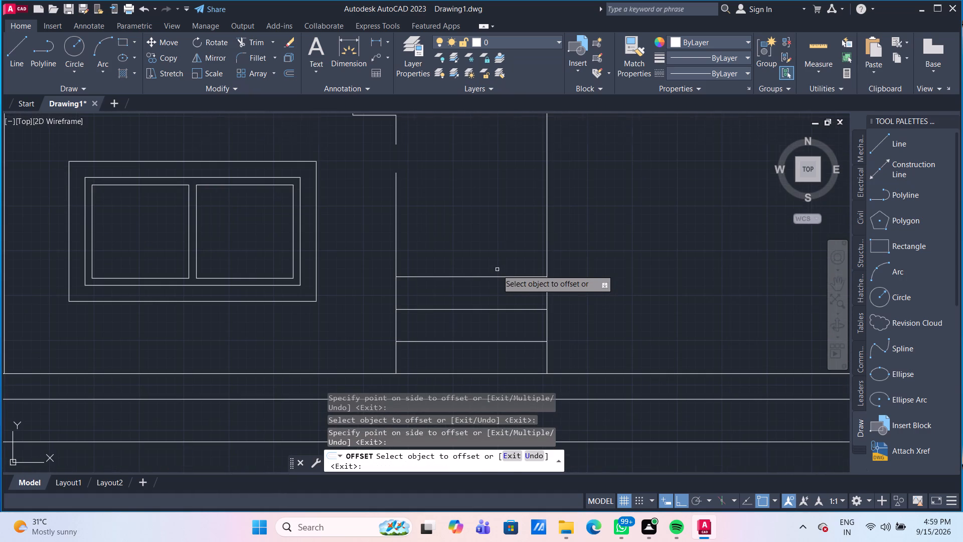
click(499, 275)
click(499, 278)
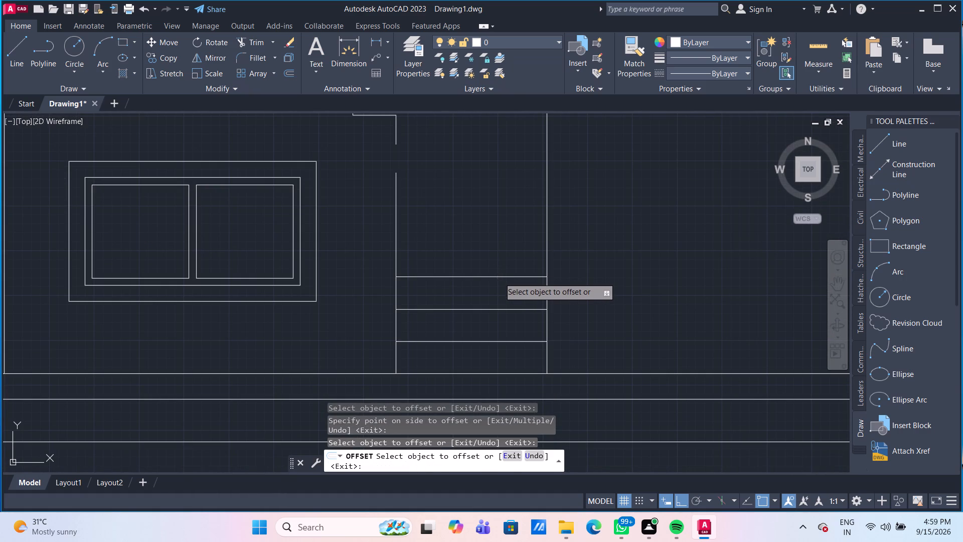
click(501, 238)
click(503, 243)
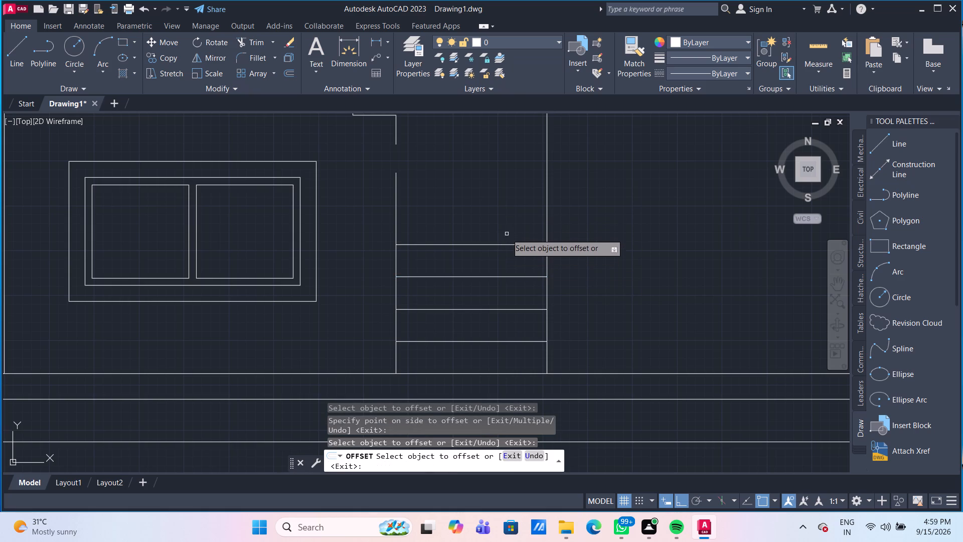
click(511, 245)
click(507, 214)
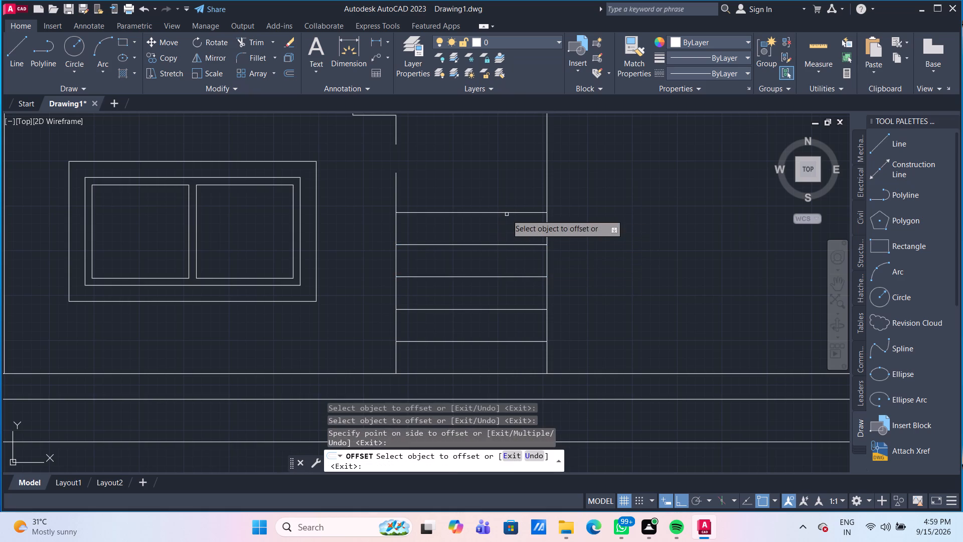
click(504, 211)
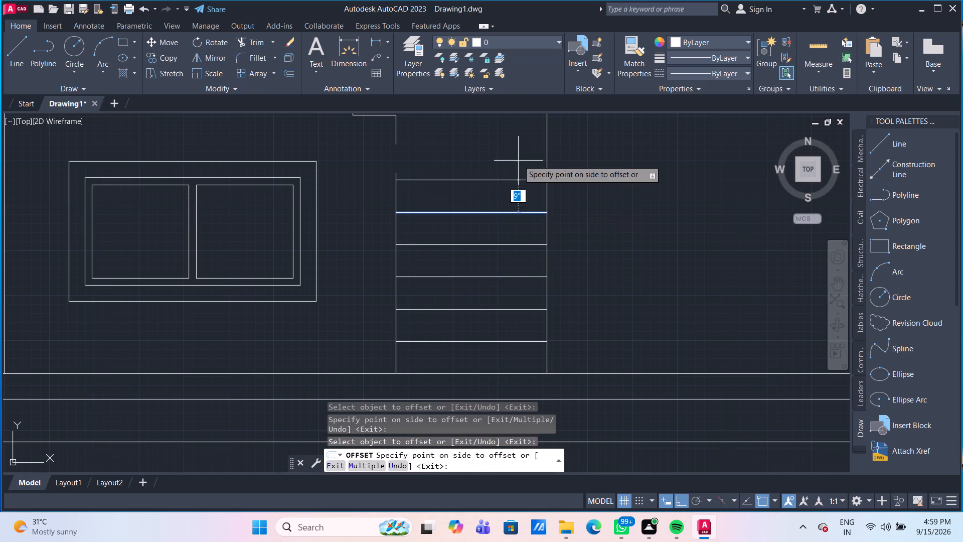
click(518, 160)
Offset two further stair lines upward at 9" spacing to complete the lower flight, and end the offsetting.
scroll(507, 173, down, 2)
middle_drag(507, 173, 485, 272)
scroll(484, 270, up, 2)
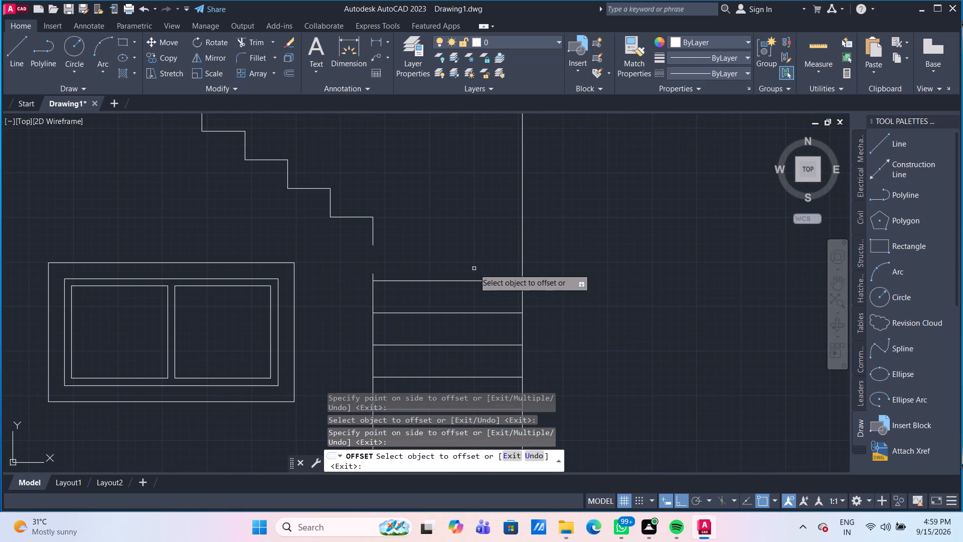
drag(479, 282, 480, 272)
click(483, 240)
drag(483, 248, 488, 233)
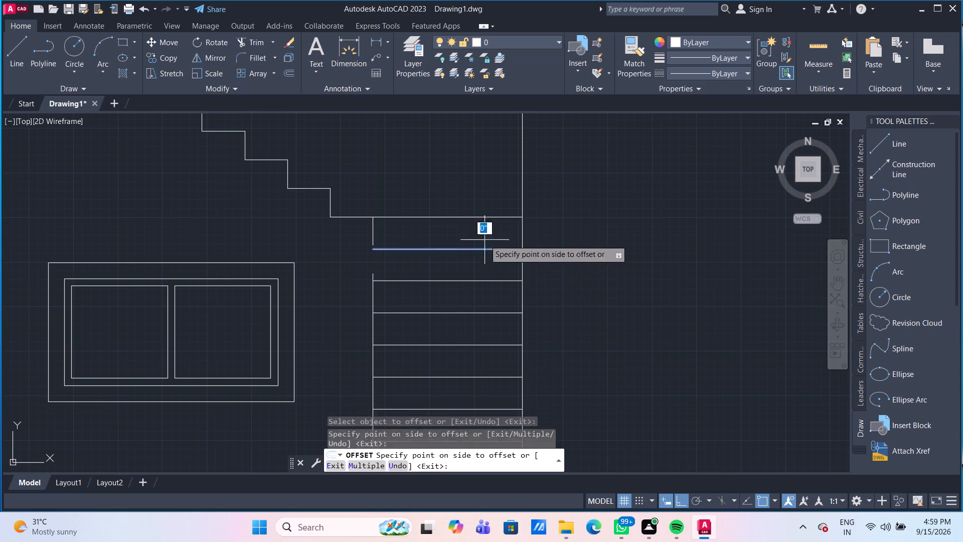
click(501, 191)
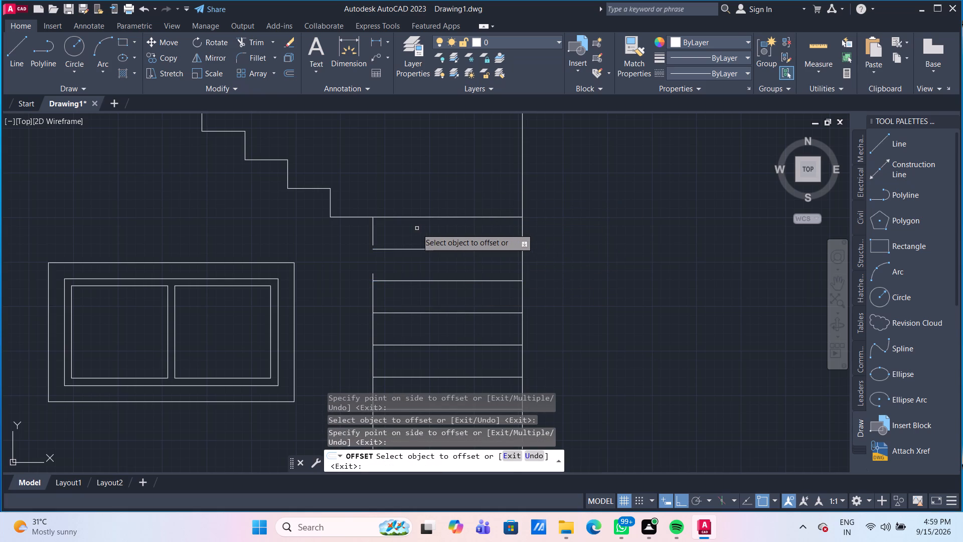
scroll(409, 228, down, 1)
middle_drag(409, 228, 433, 248)
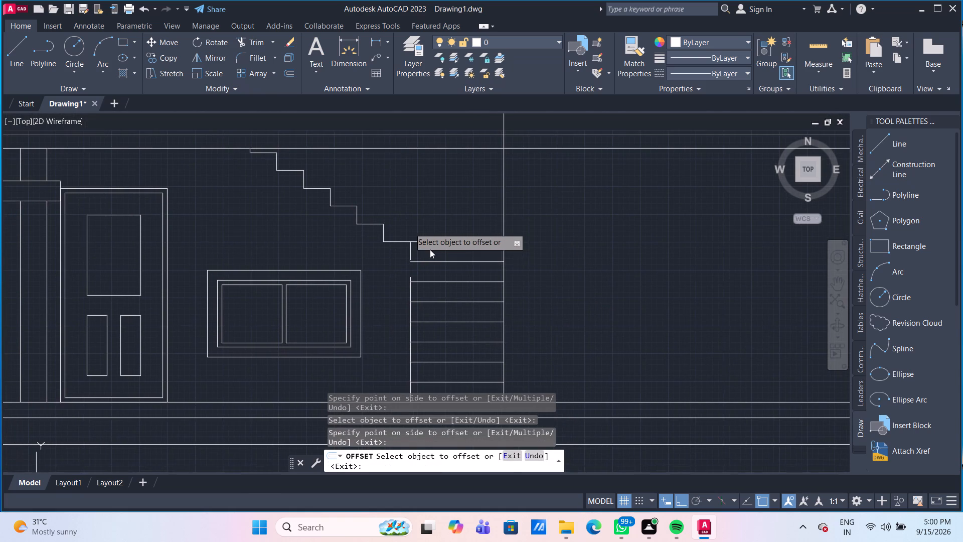
key(Escape)
Erase the old stepped stair profile above the window, including its short bottom riser at the lower flight.
drag(395, 252, 388, 243)
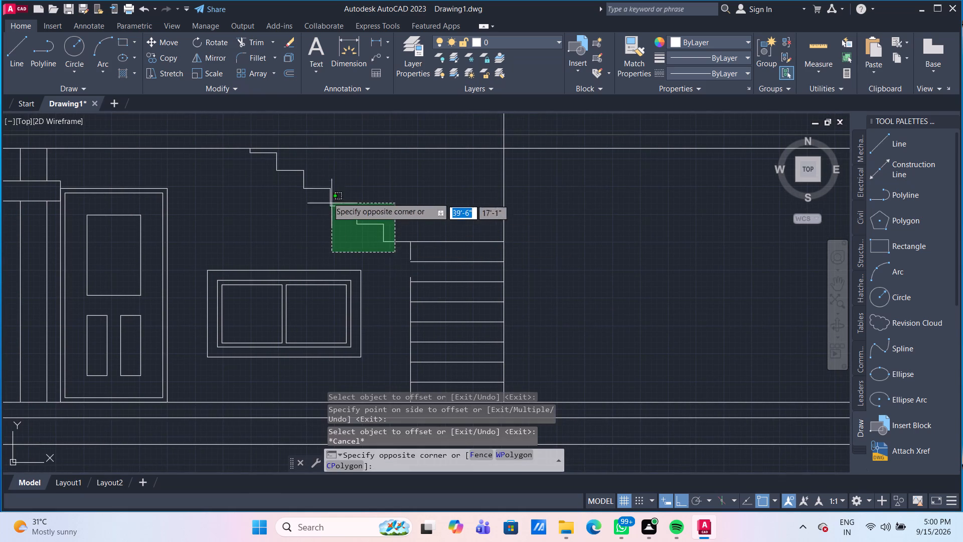
click(244, 152)
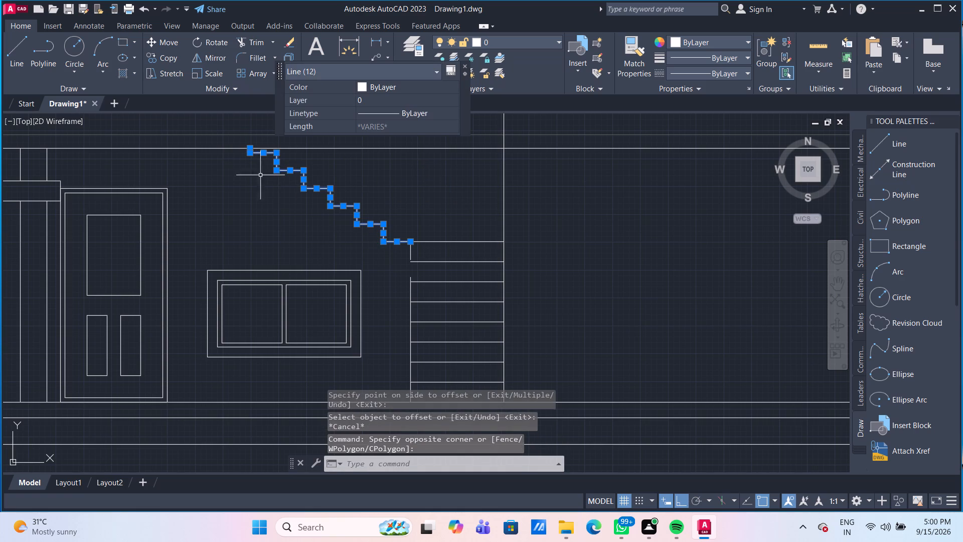
key(Delete)
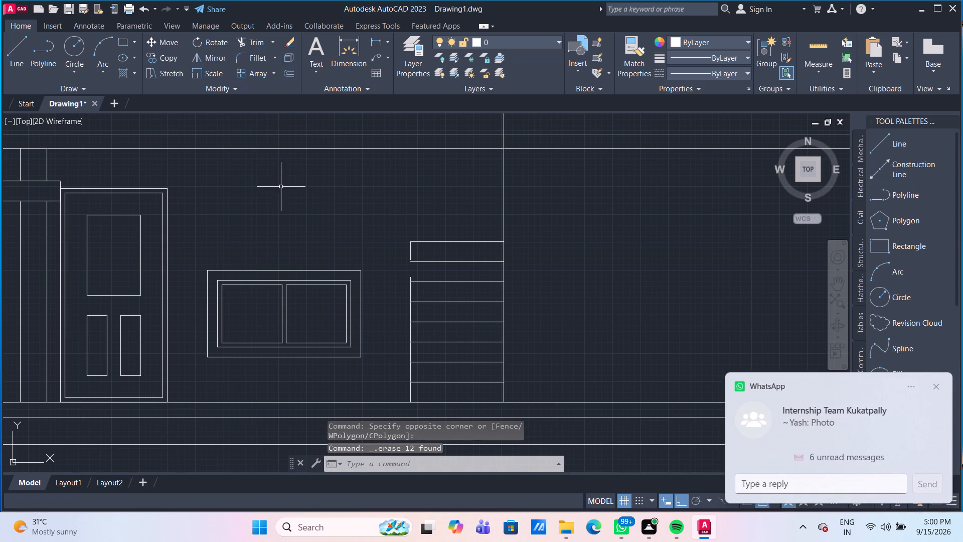
click(411, 252)
key(Delete)
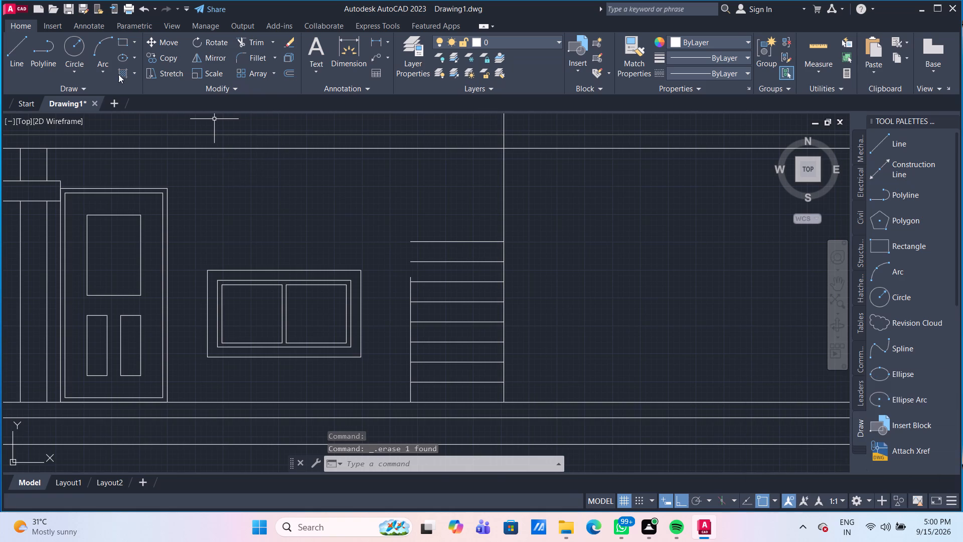
Draw a new stair profile from the top stair line's window-side end: two steps with 9" risers and 1' treads, plus a third 9" riser.
click(17, 47)
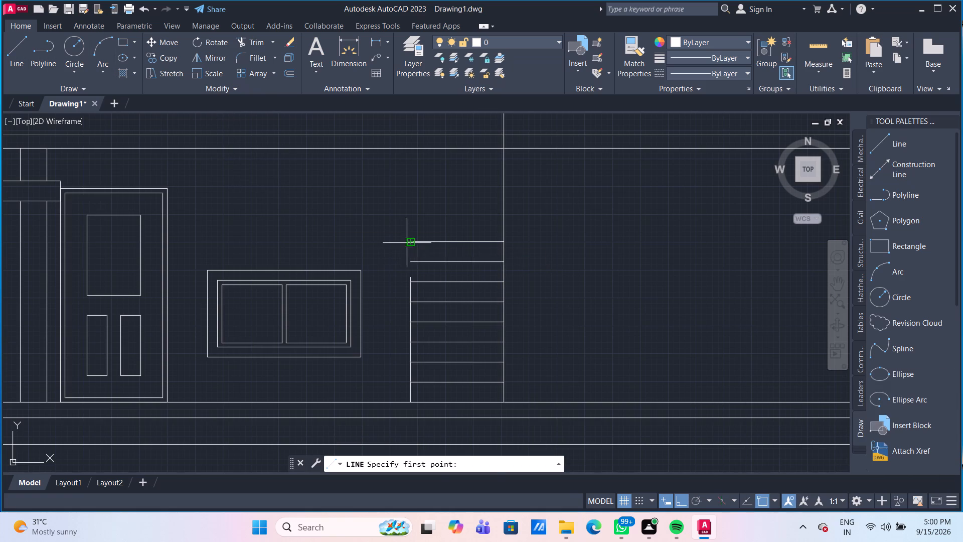
click(411, 241)
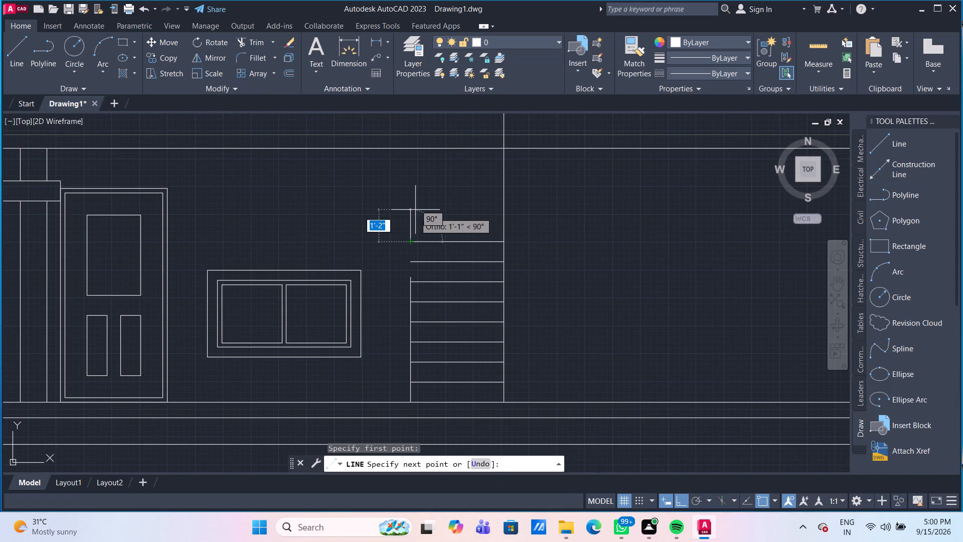
text(9")
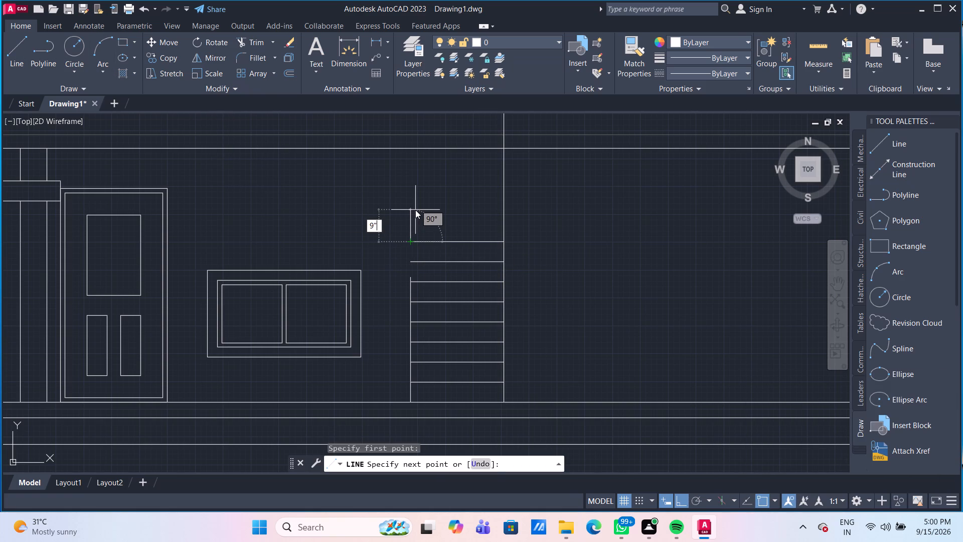
key(Return)
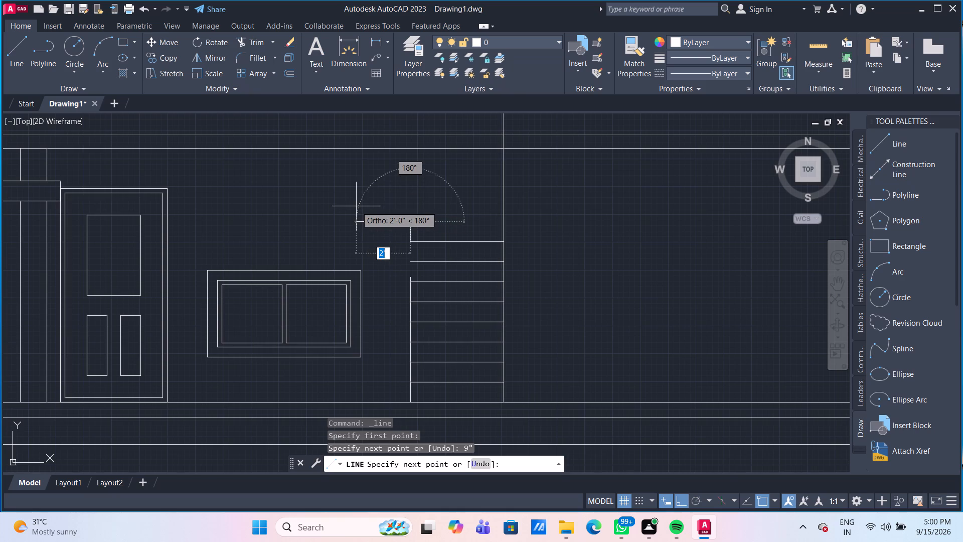
key(1)
key(apostrophe)
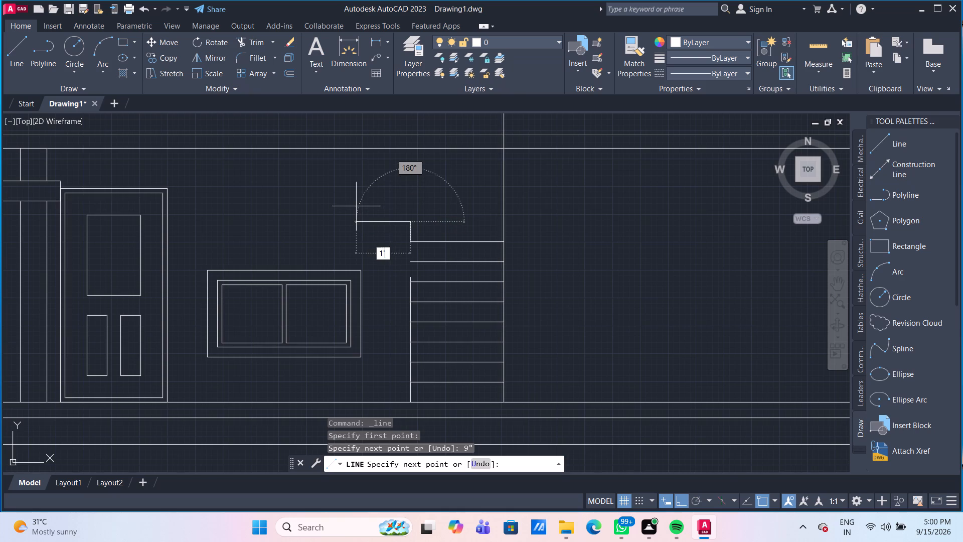
key(Return)
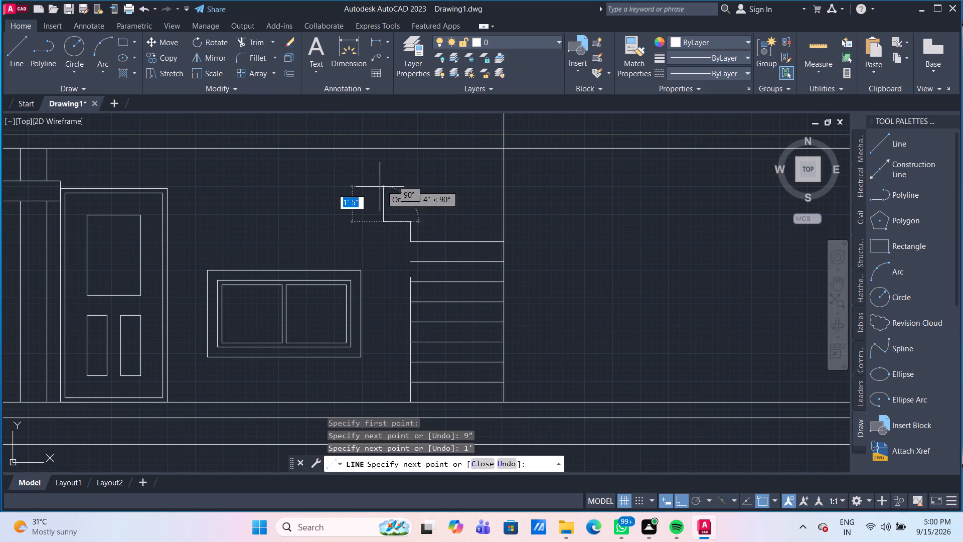
text(9")
key(Return)
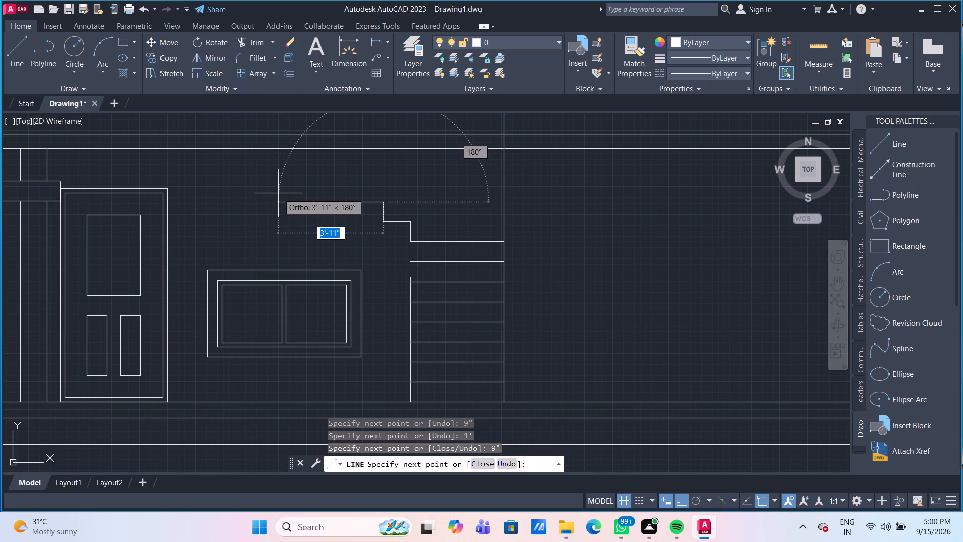
text(1')
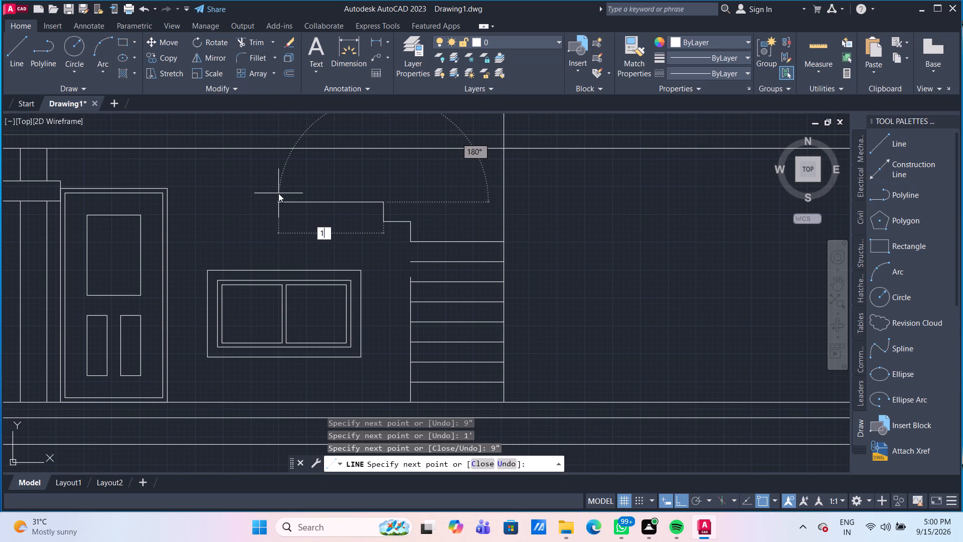
key(Return)
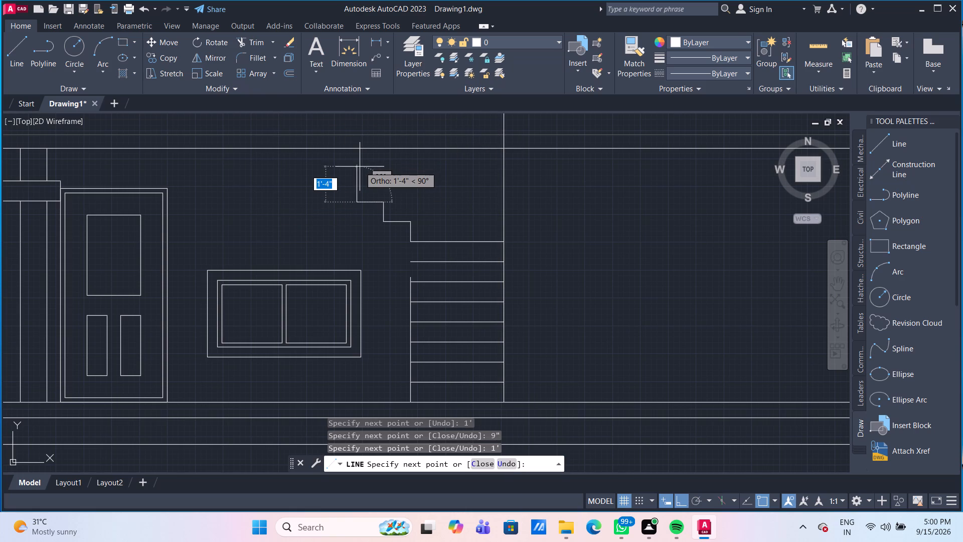
key(9)
key(shift+quotedbl)
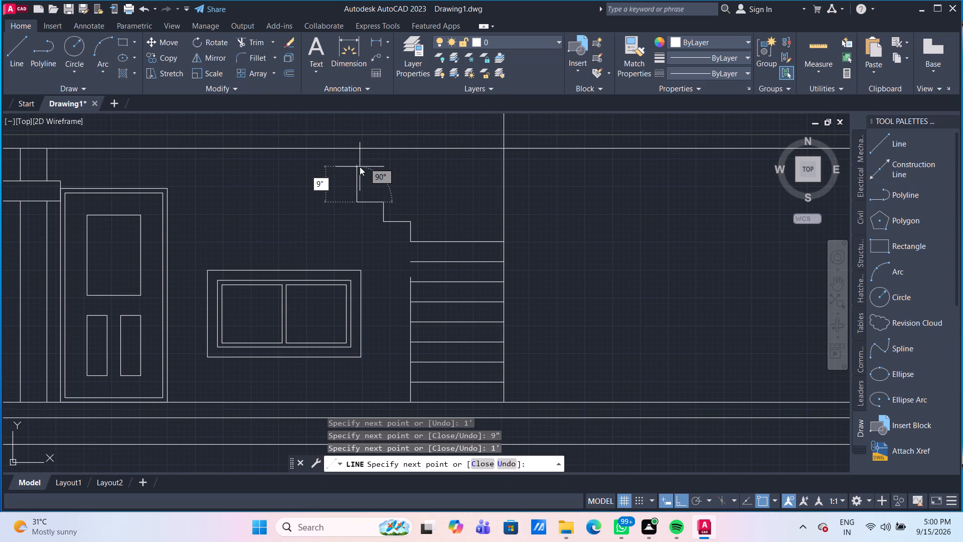
key(Return)
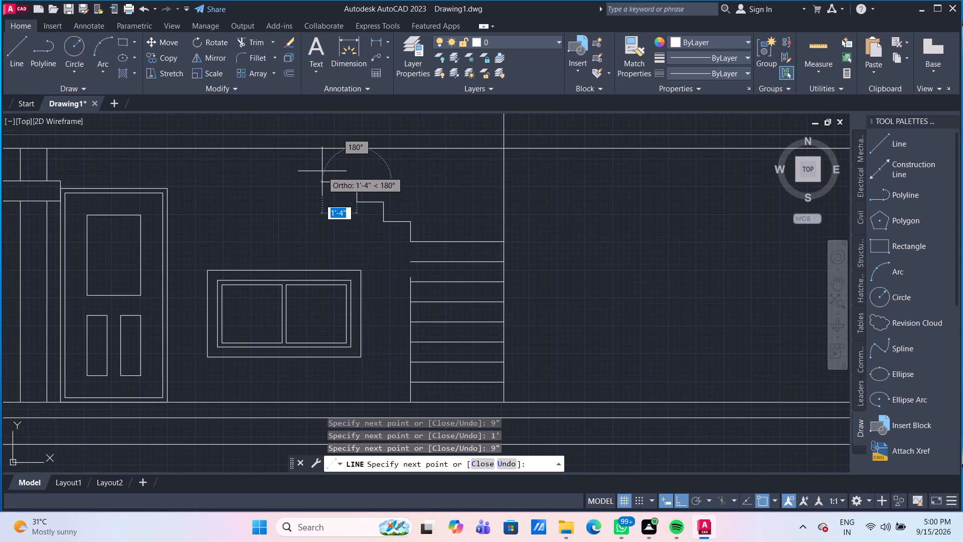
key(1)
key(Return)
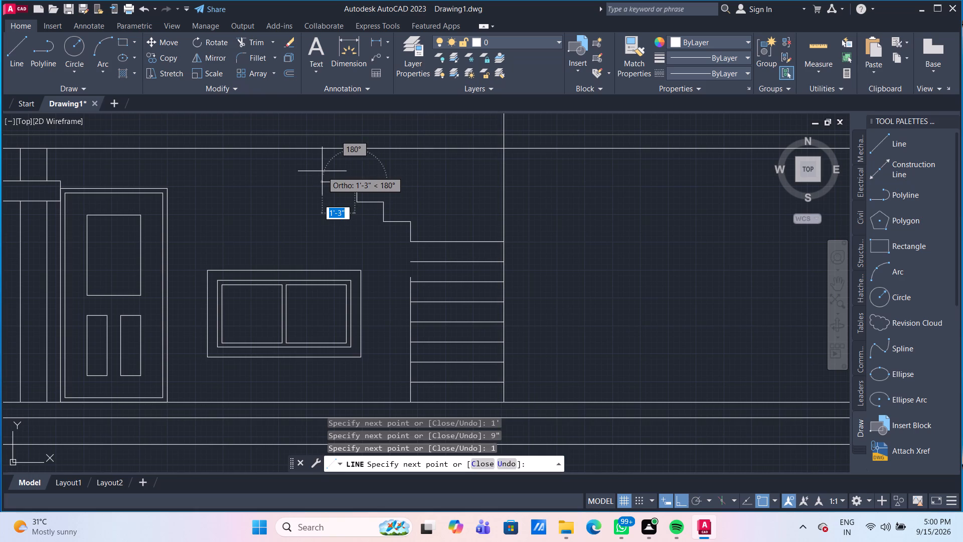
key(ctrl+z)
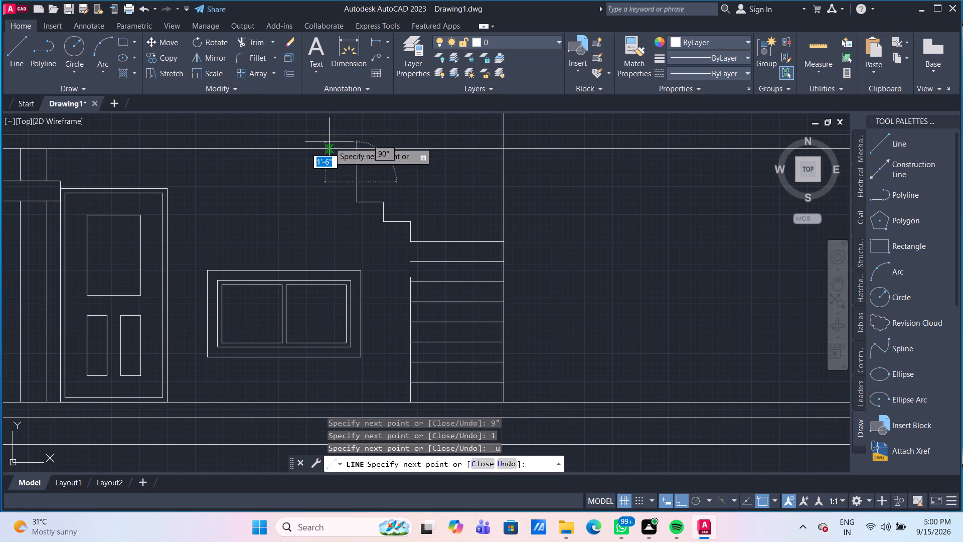
Continue the stair profile with a 1' tread, a 9" riser and another 1' tread, ending with a riser up to the slab's underside.
text(1')
key(Return)
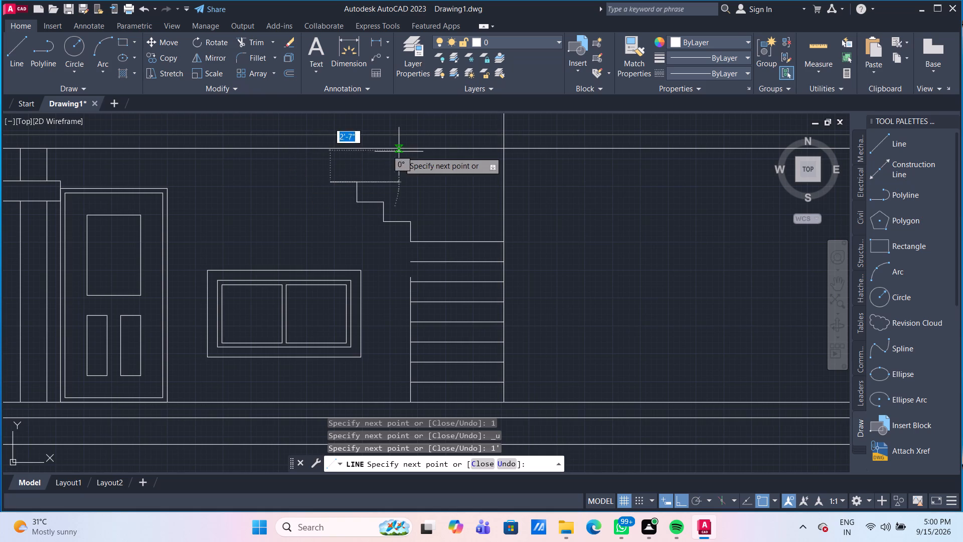
scroll(341, 144, up, 2)
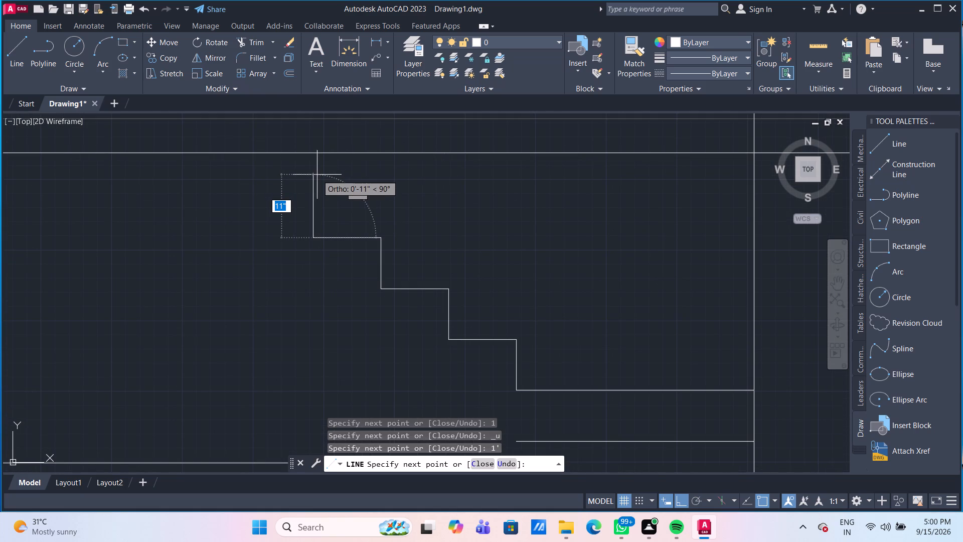
text(9")
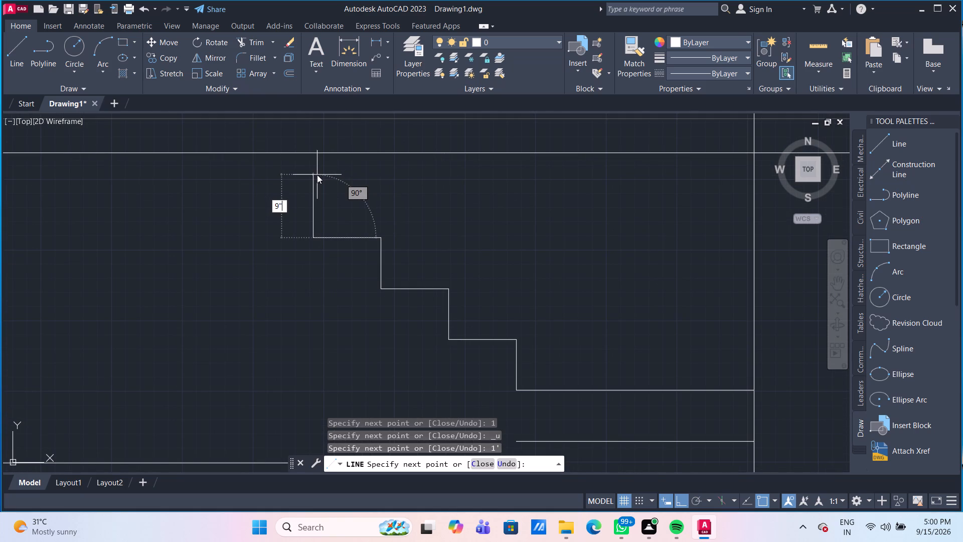
key(Return)
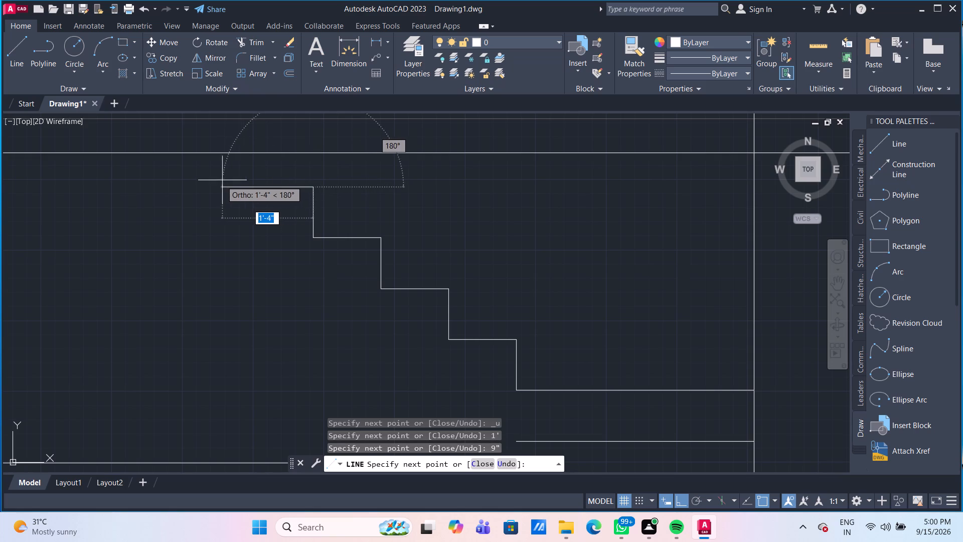
text(1')
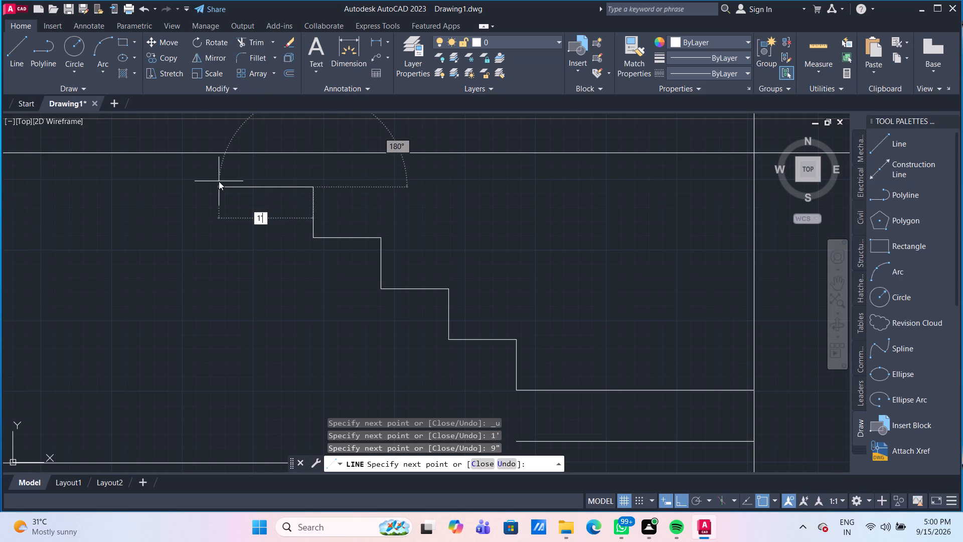
key(Return)
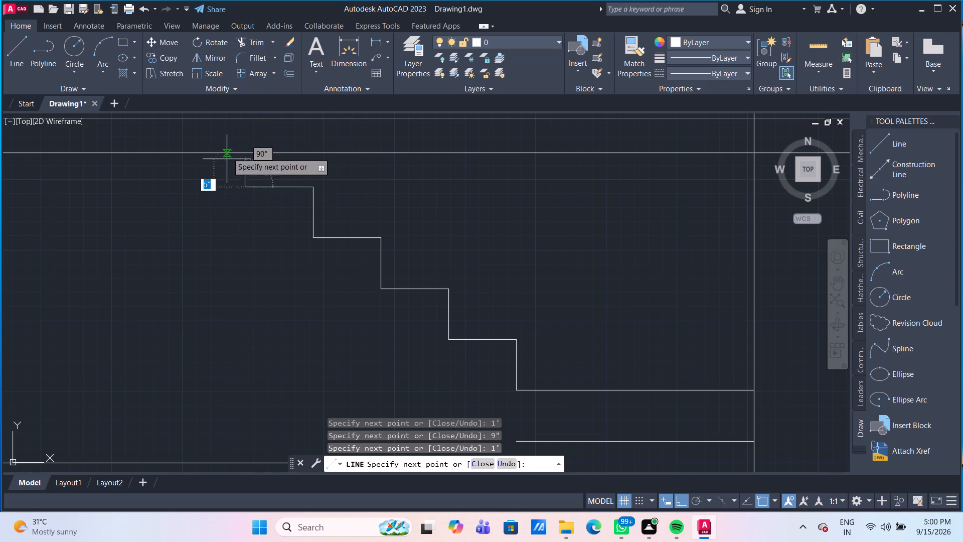
click(248, 150)
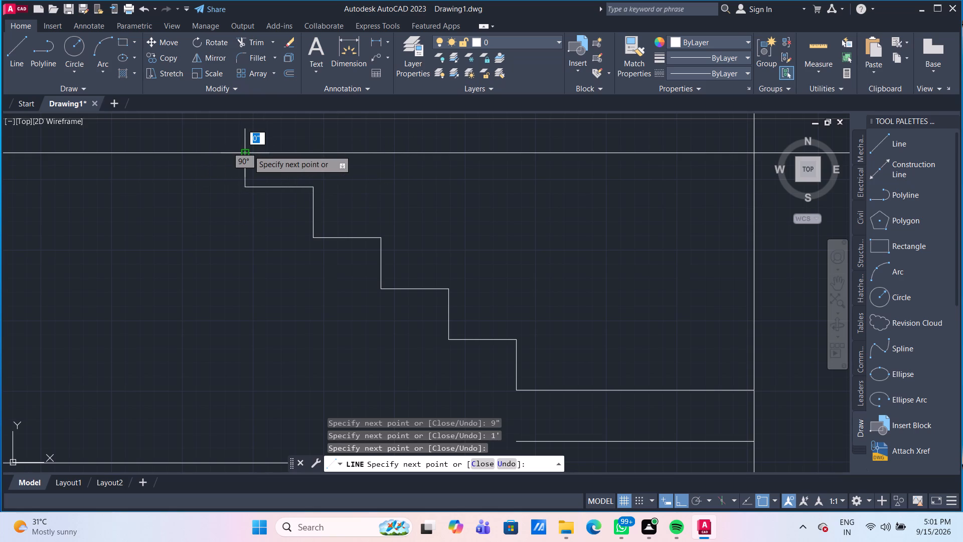
key(Return)
Extend the lower flight's window-side vertical line upward to the top stair line, where the stepped profile starts.
scroll(266, 186, down, 3)
scroll(349, 290, down, 1)
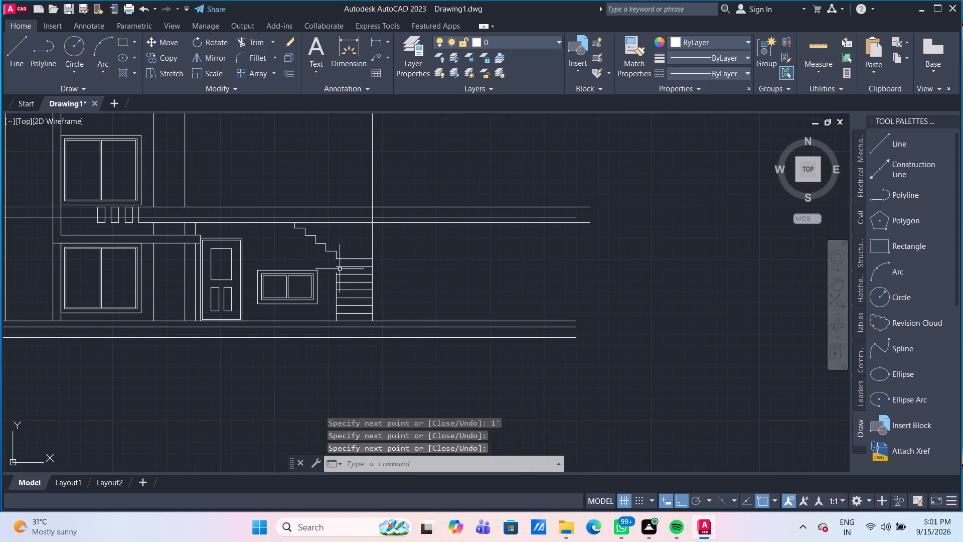
scroll(329, 243, up, 2)
middle_drag(332, 288, 332, 257)
scroll(332, 259, up, 1)
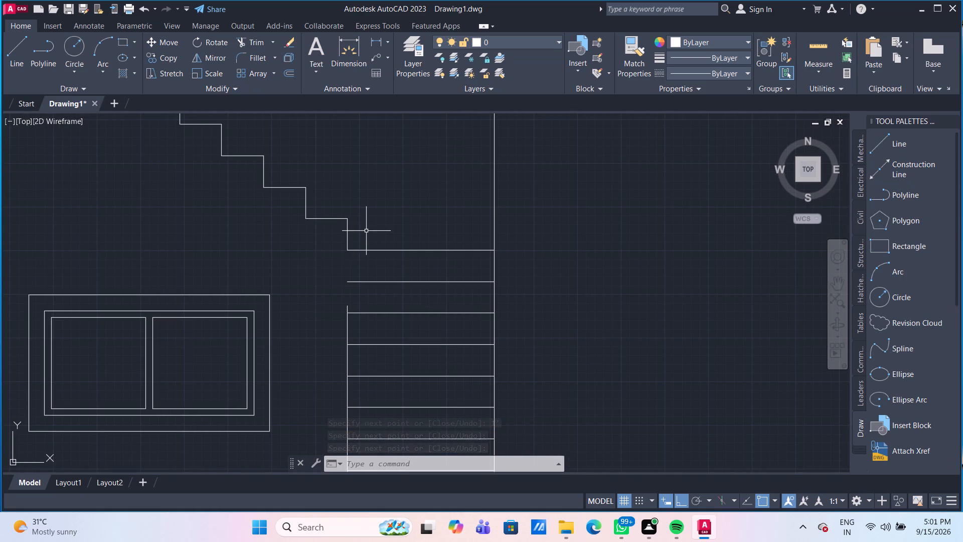
text(EX)
key(Return)
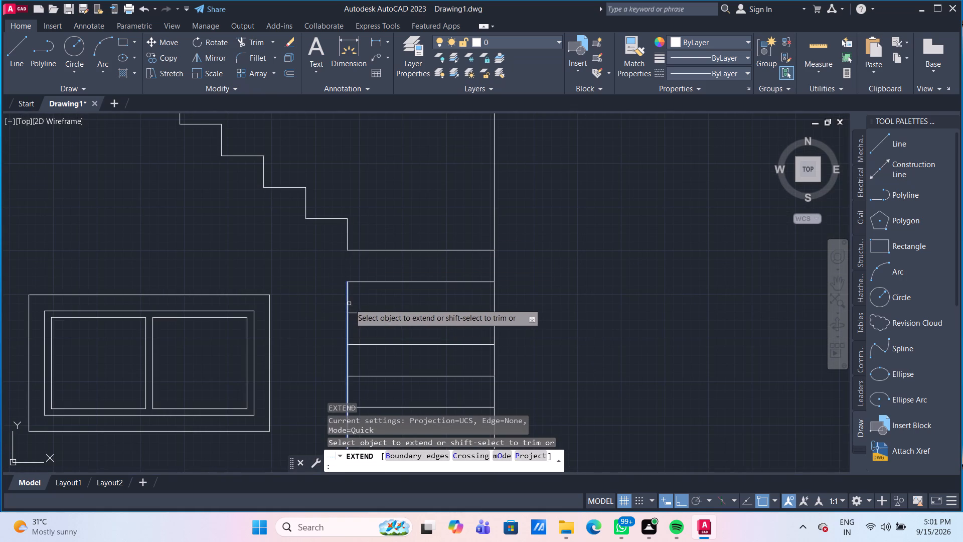
click(348, 304)
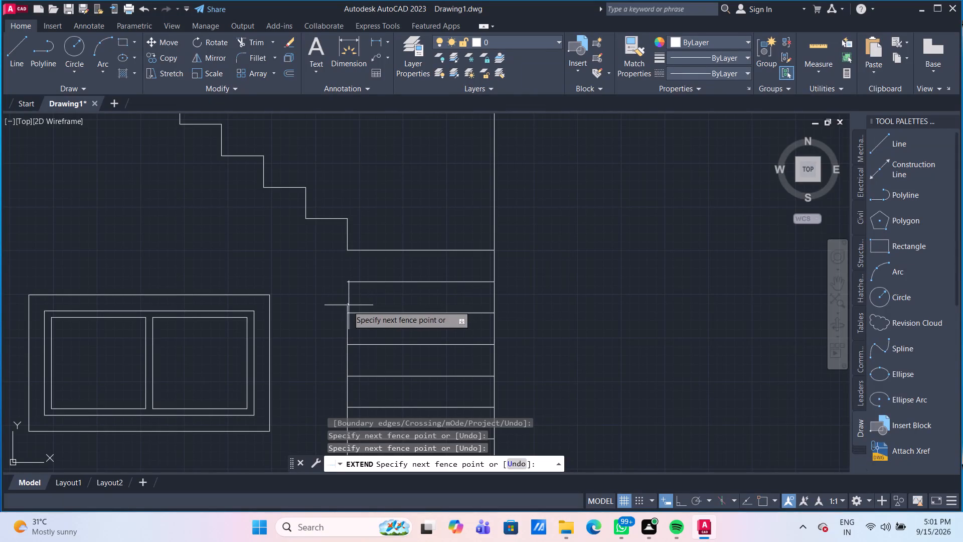
click(347, 311)
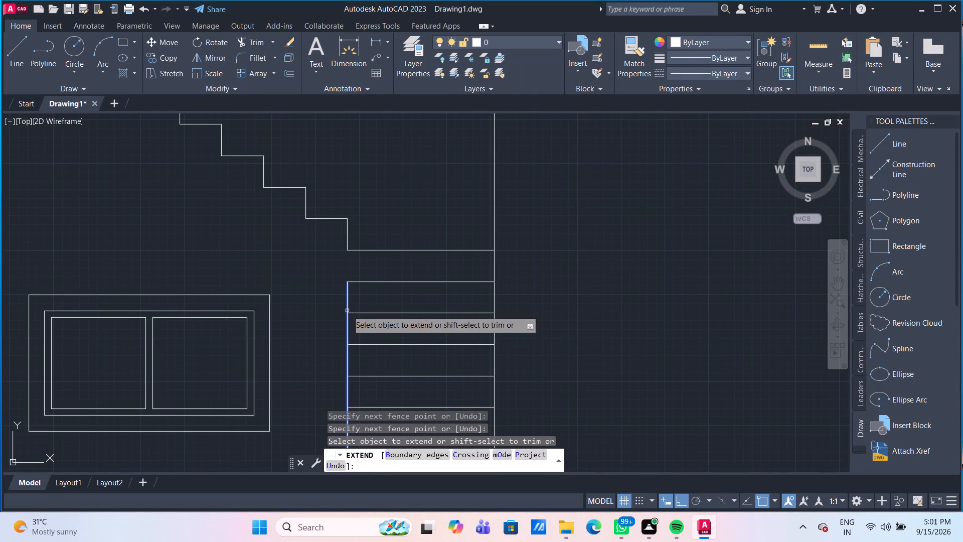
click(349, 308)
click(349, 293)
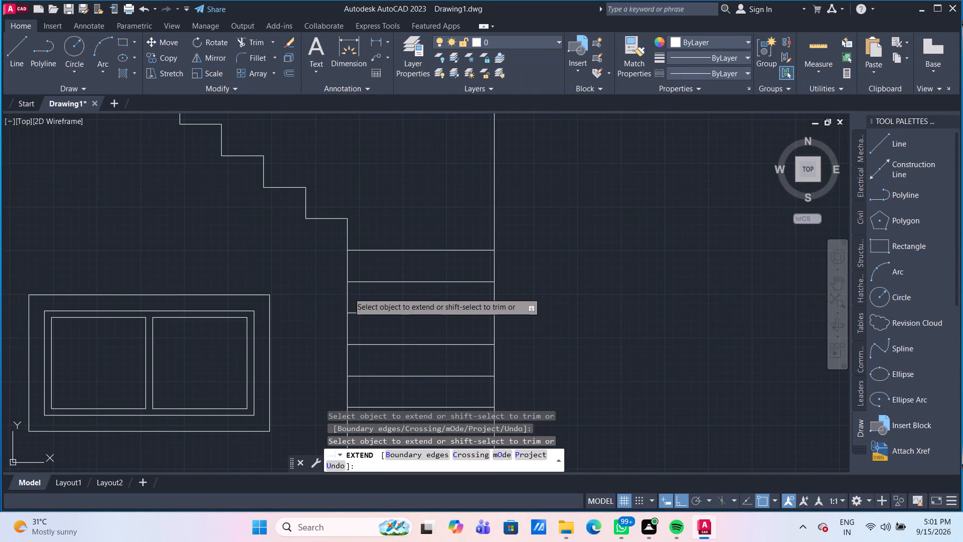
scroll(343, 249, up, 2)
scroll(364, 266, down, 3)
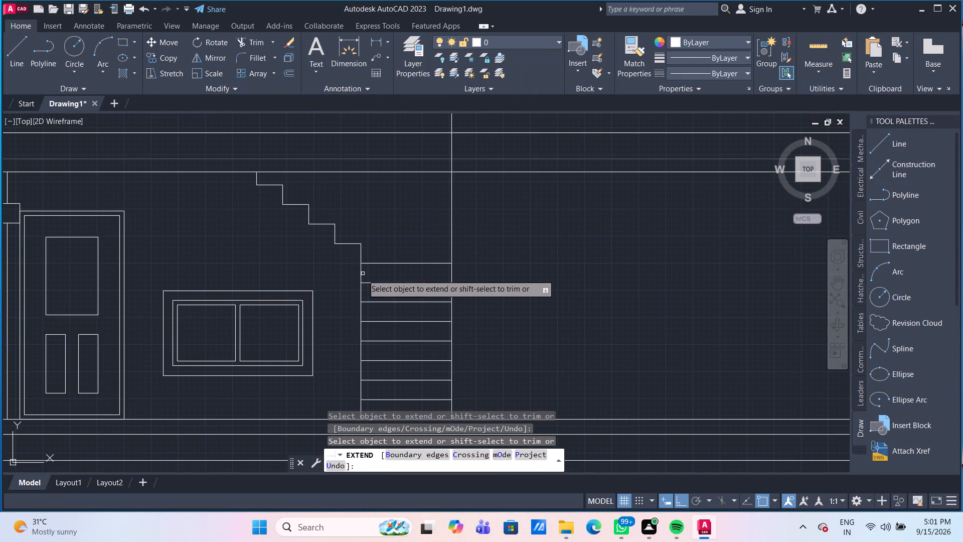
scroll(359, 269, up, 3)
scroll(398, 269, down, 3)
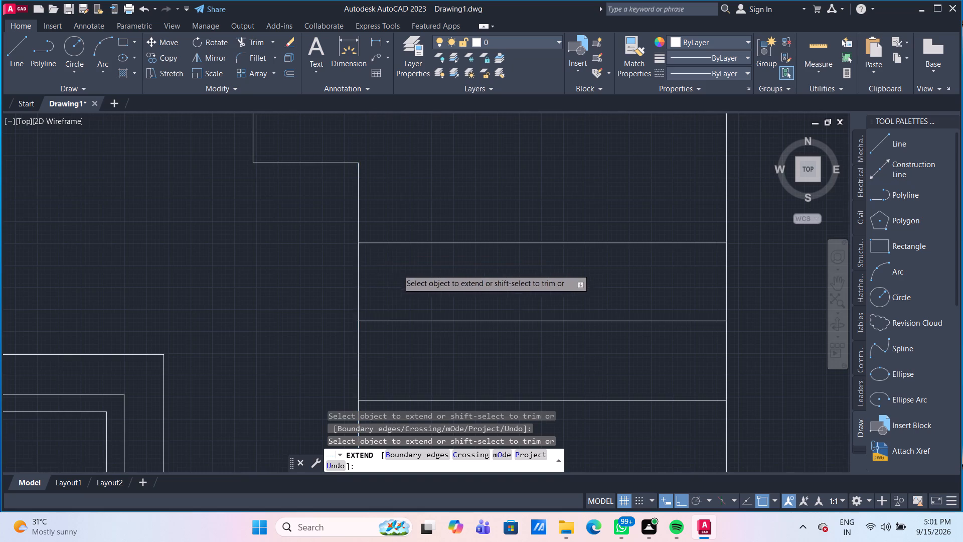
key(Escape)
Examine the redrawn staircase within the elevation and the stepped profile up close.
scroll(358, 260, down, 3)
scroll(342, 295, up, 2)
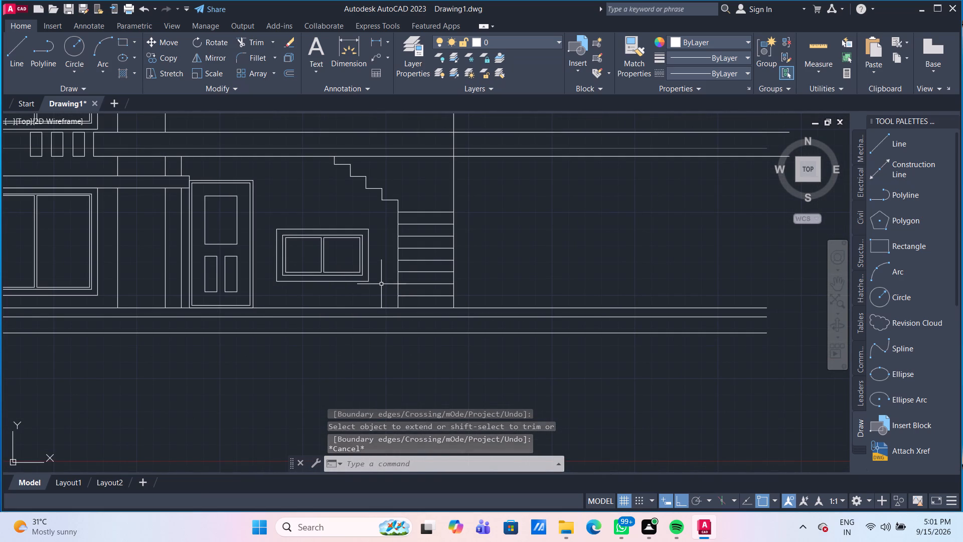
scroll(381, 284, down, 1)
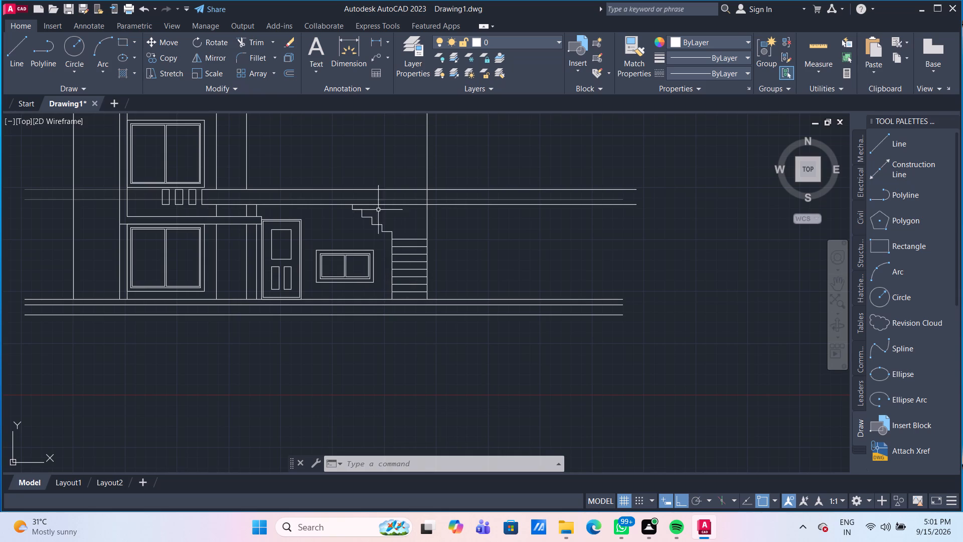
scroll(378, 209, up, 3)
scroll(366, 260, up, 2)
middle_drag(381, 284, 407, 329)
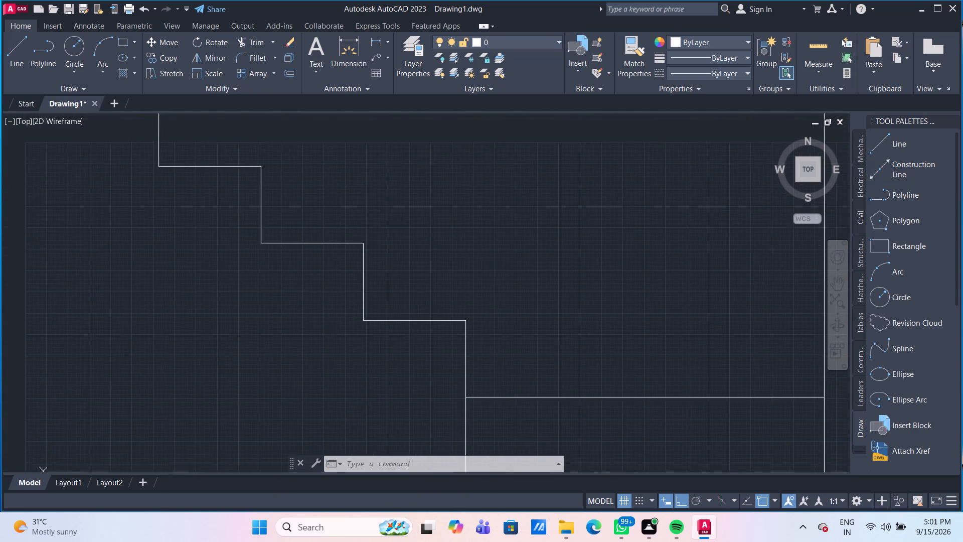
scroll(407, 329, down, 3)
scroll(401, 338, up, 1)
middle_drag(398, 333, 416, 366)
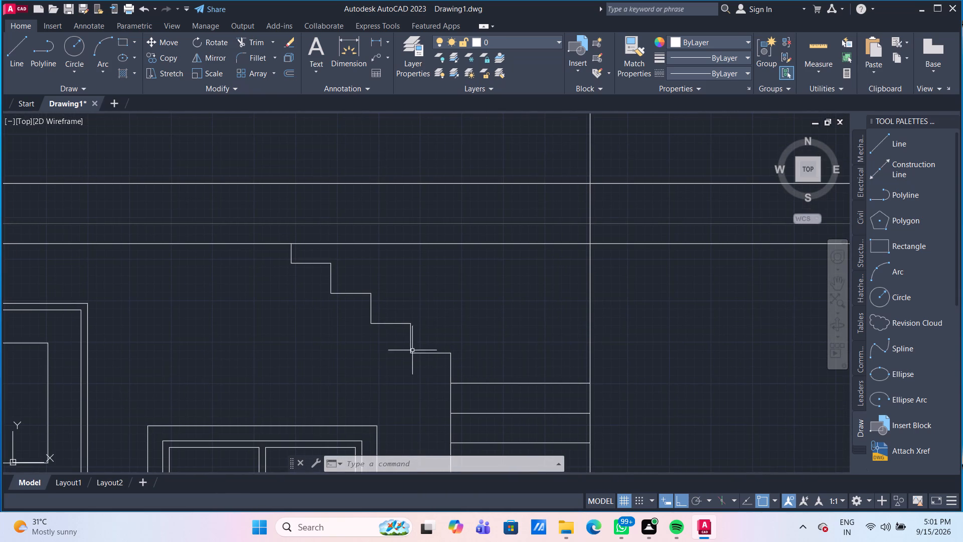
scroll(429, 323, up, 1)
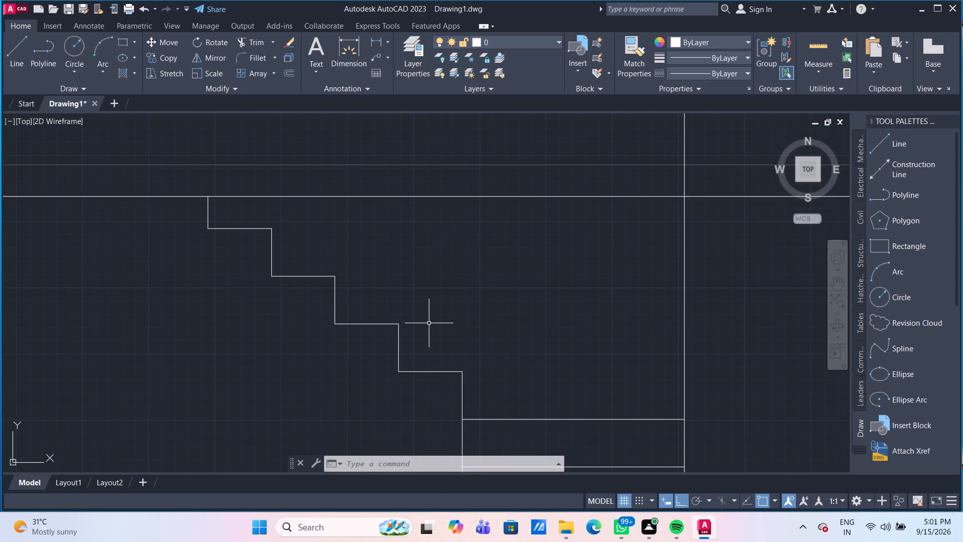
Offset each of the upper flight's four treads downward by 2", working from the lowest tread to the highest.
key(o)
key(Return)
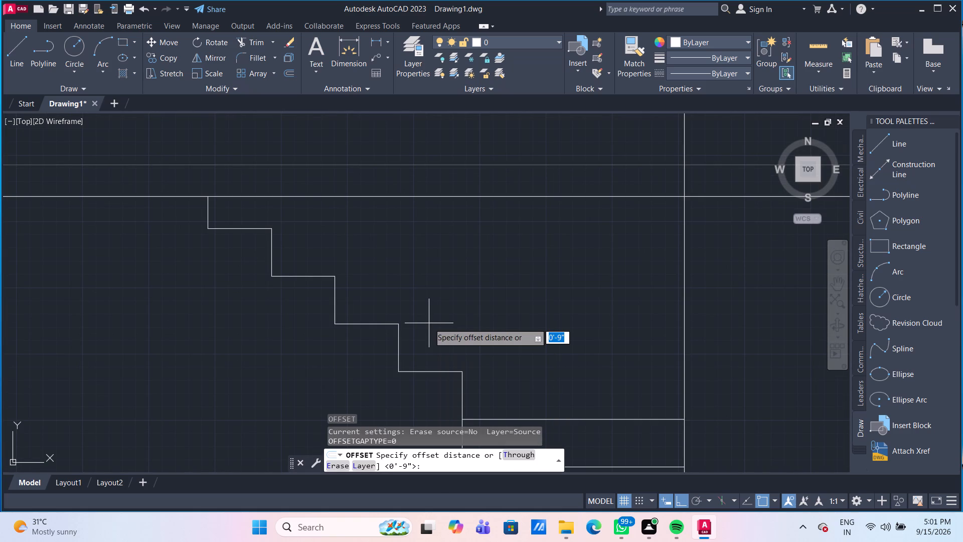
key(2)
key(shift+quotedbl)
key(Return)
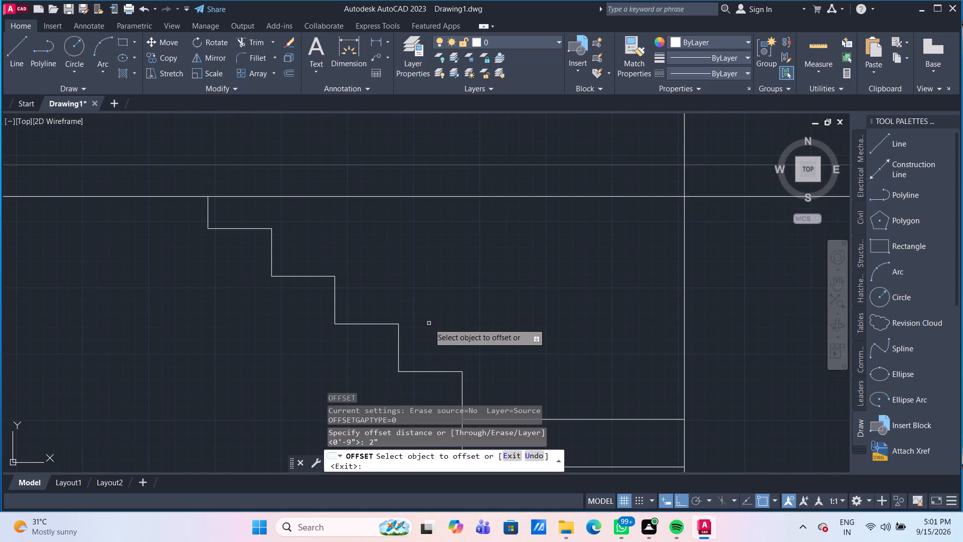
middle_drag(446, 381, 435, 323)
scroll(435, 323, down, 1)
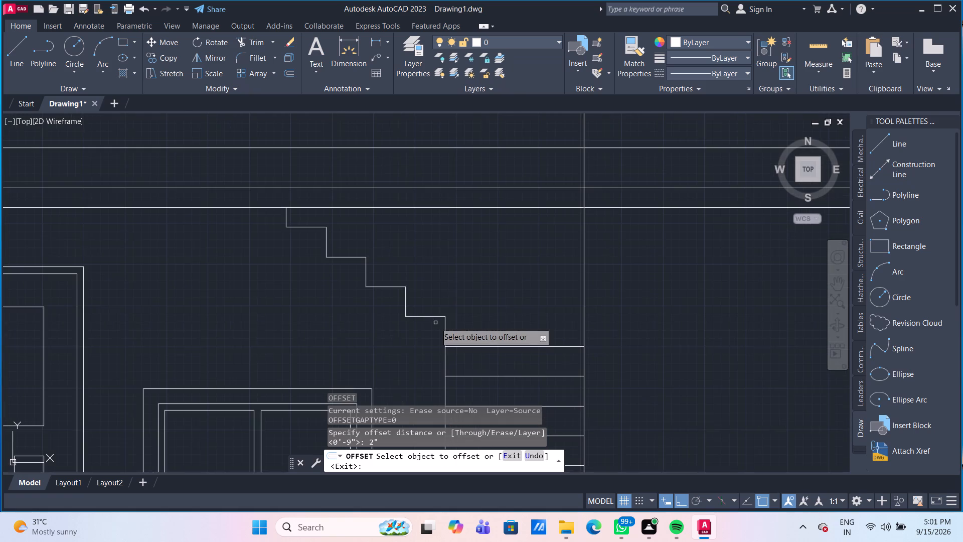
drag(427, 316, 427, 320)
click(430, 340)
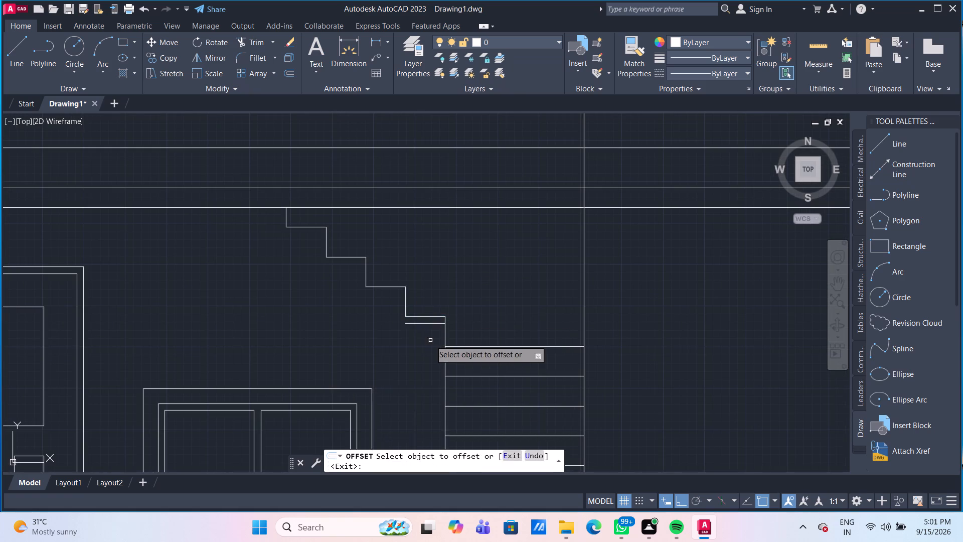
click(380, 287)
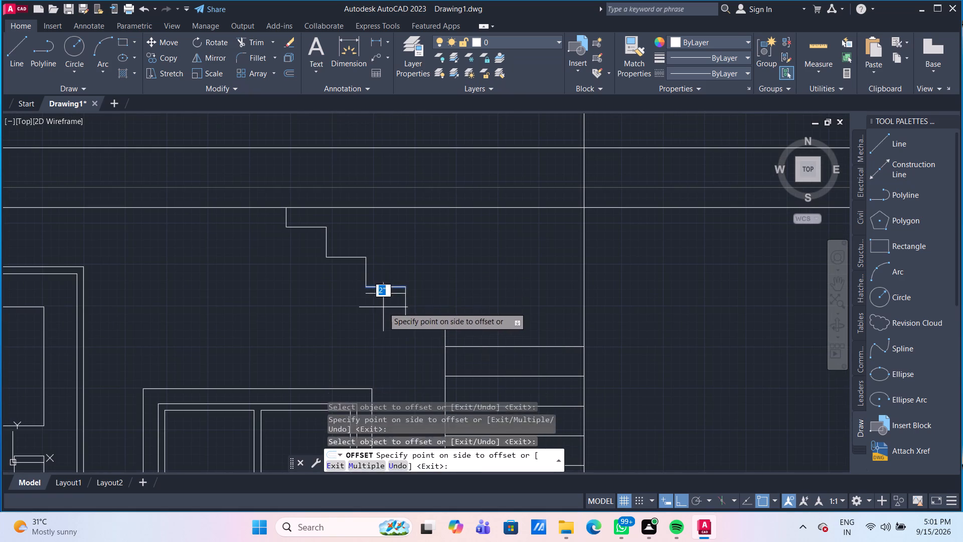
click(383, 307)
click(347, 259)
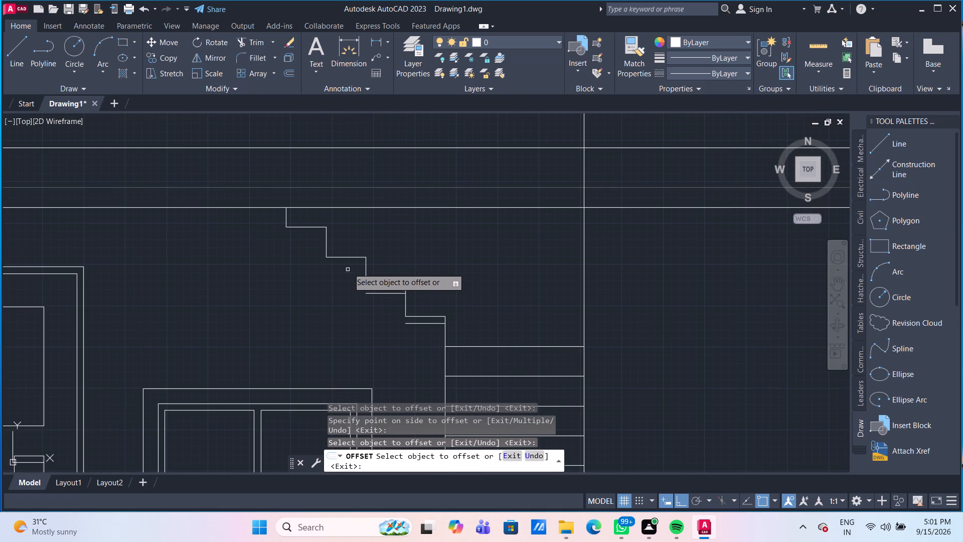
click(348, 257)
click(348, 263)
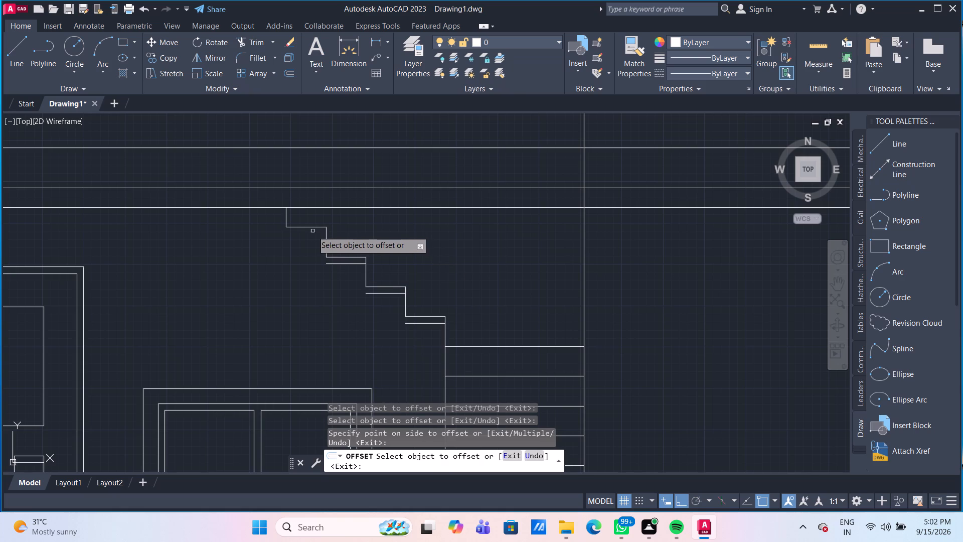
click(310, 226)
click(312, 238)
Examine the doubled tread lines of the upper flight, both within the whole elevation and up close.
scroll(438, 274, down, 3)
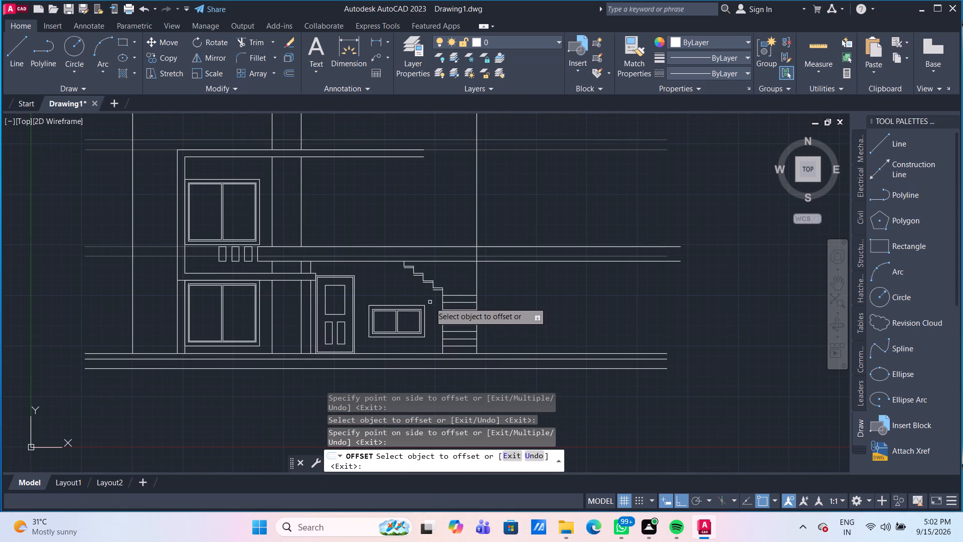
scroll(430, 302, up, 1)
scroll(432, 303, down, 1)
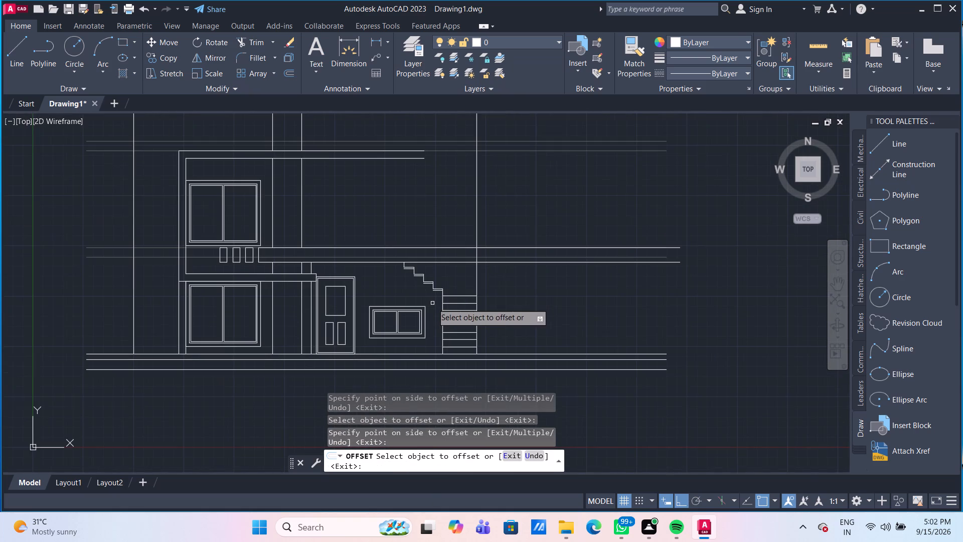
scroll(418, 289, up, 2)
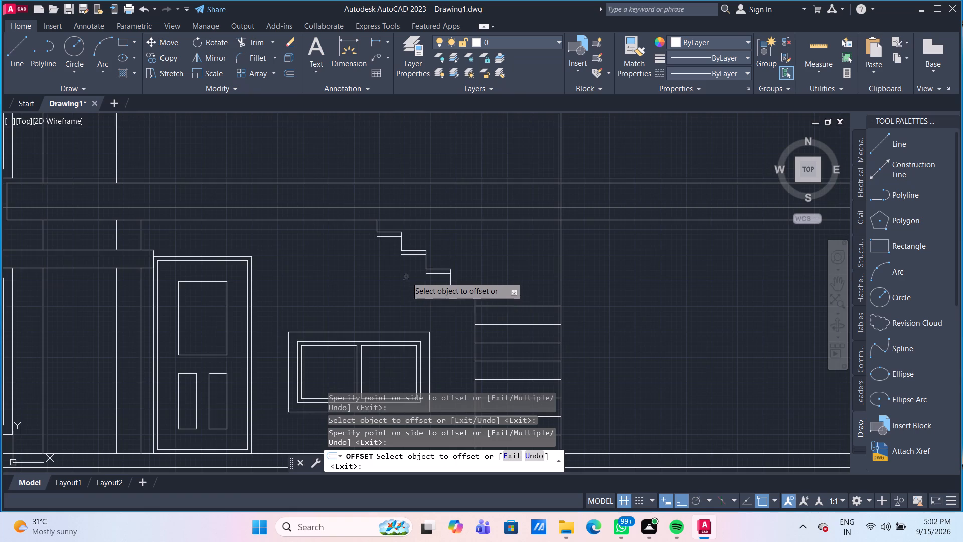
scroll(406, 277, up, 1)
middle_drag(405, 276, 423, 325)
scroll(423, 316, up, 1)
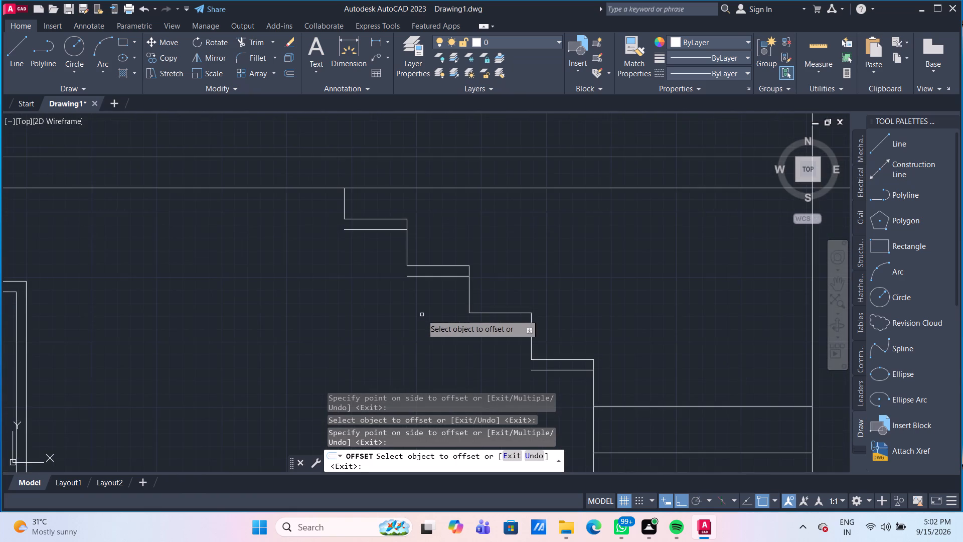
middle_drag(422, 315, 413, 272)
scroll(422, 313, up, 1)
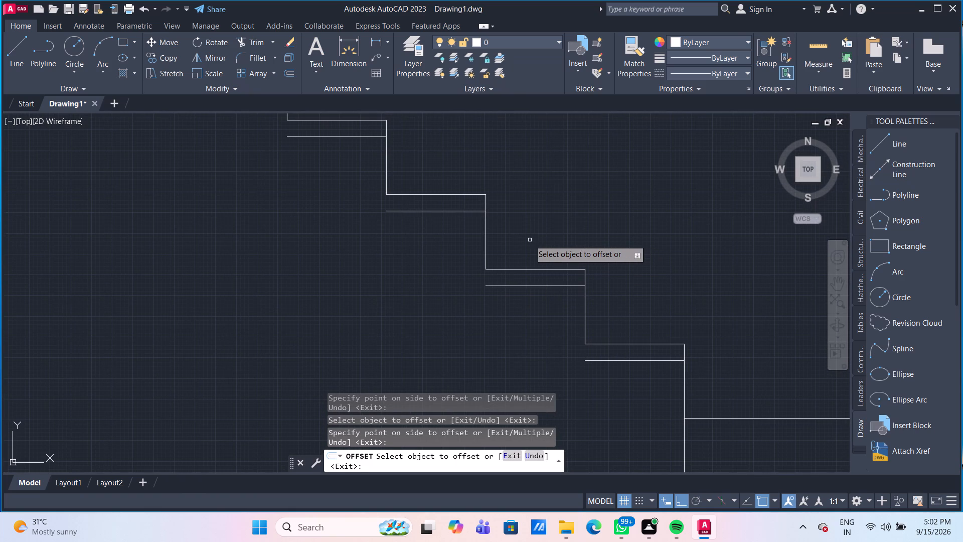
middle_drag(532, 241, 534, 300)
scroll(538, 307, down, 2)
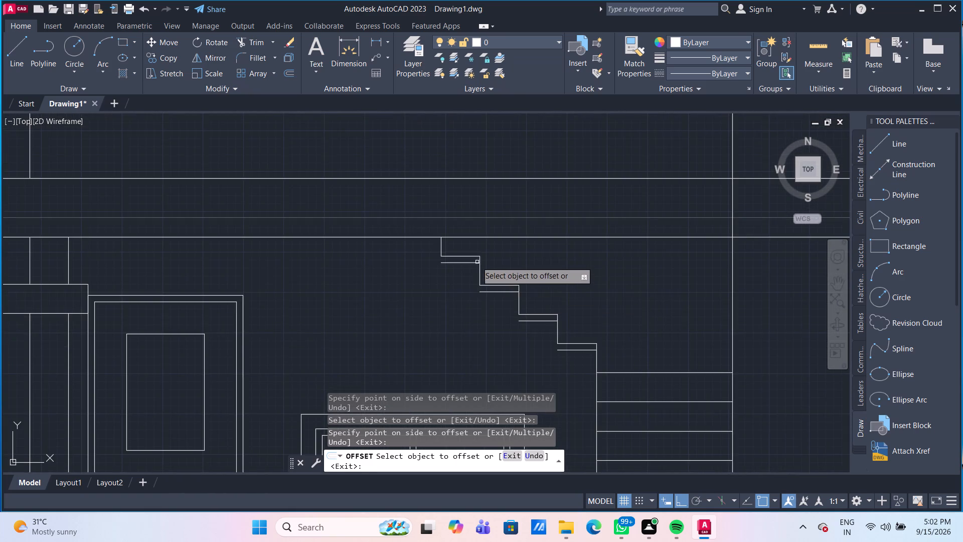
scroll(476, 261, up, 2)
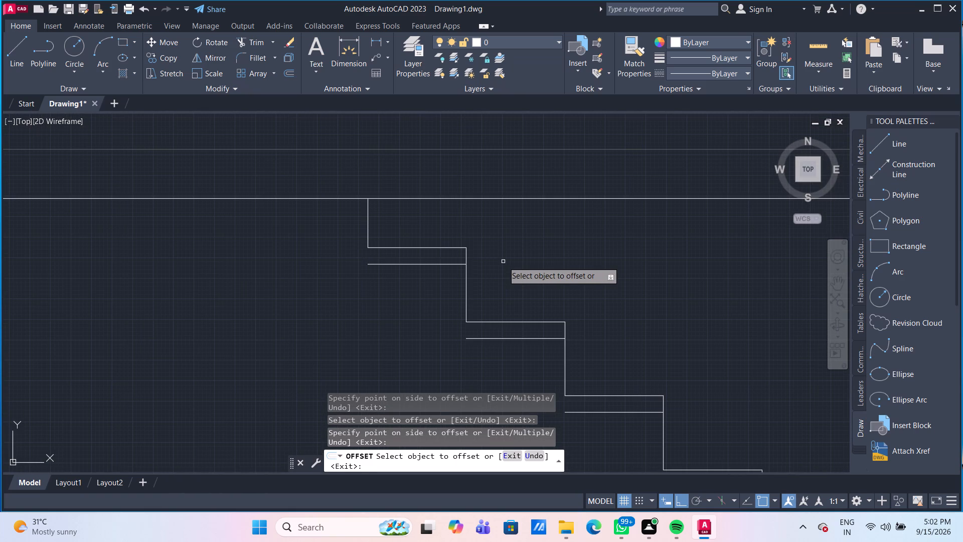
Offset each of the upper flight's four risers outward by 2", toward the descending side, from the highest riser to the lowest.
key(Escape)
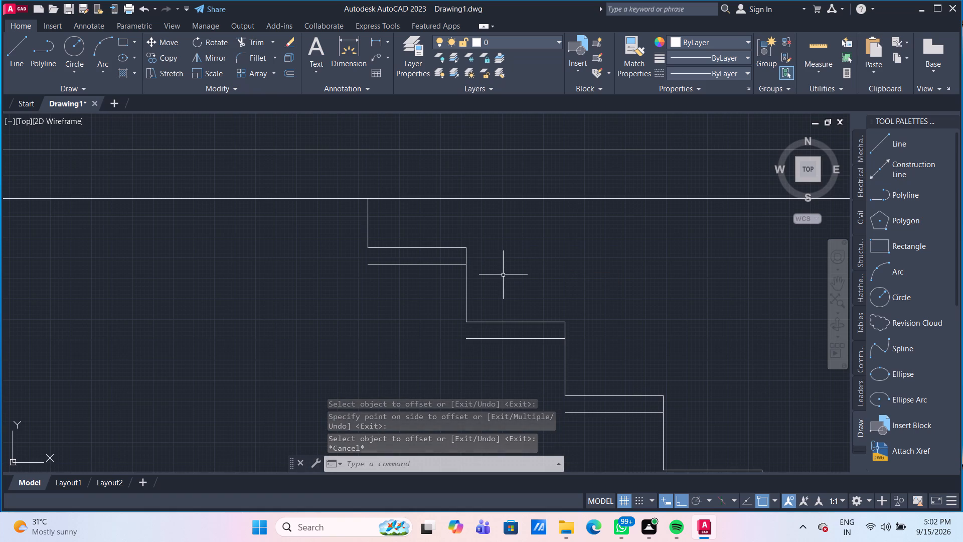
text(OF)
key(Return)
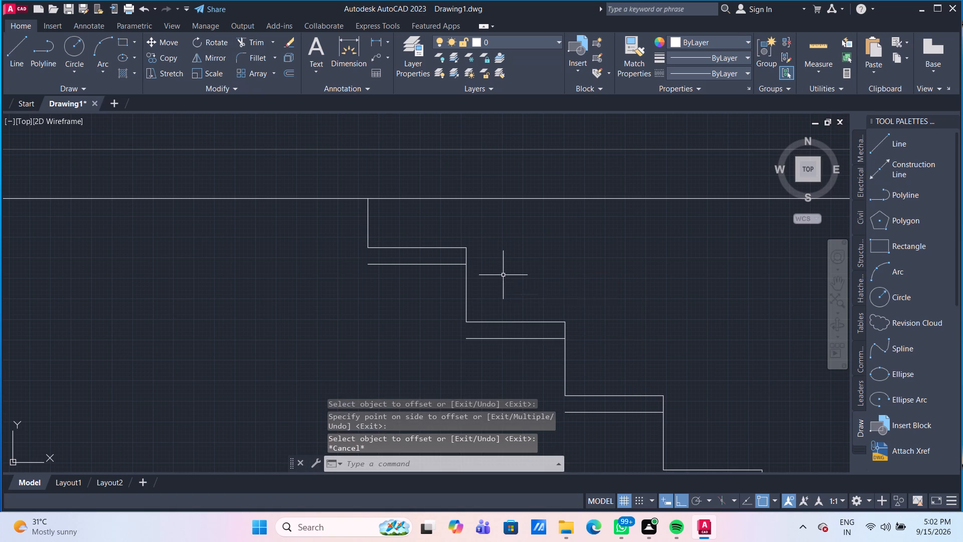
key(Return)
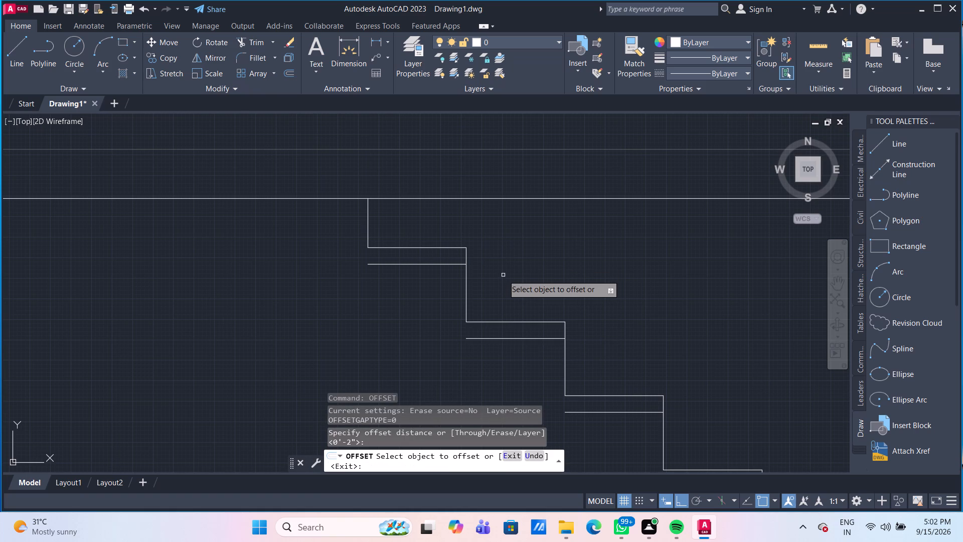
click(465, 281)
click(486, 281)
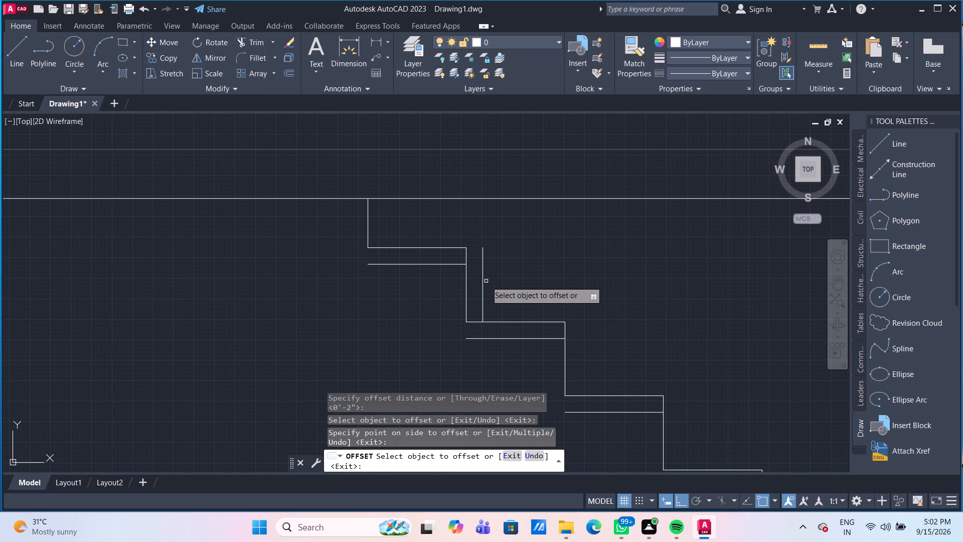
click(564, 361)
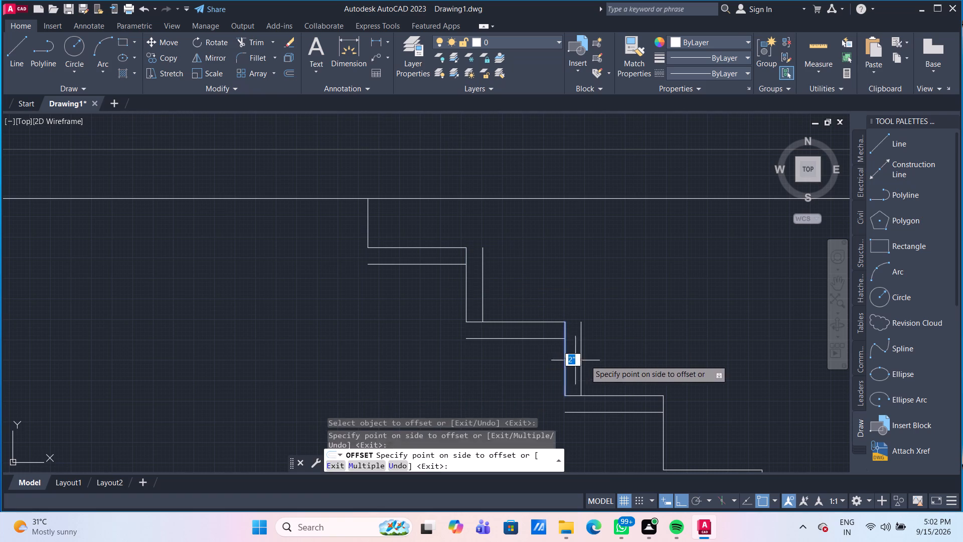
click(600, 356)
scroll(682, 417, down, 2)
middle_drag(675, 416, 593, 339)
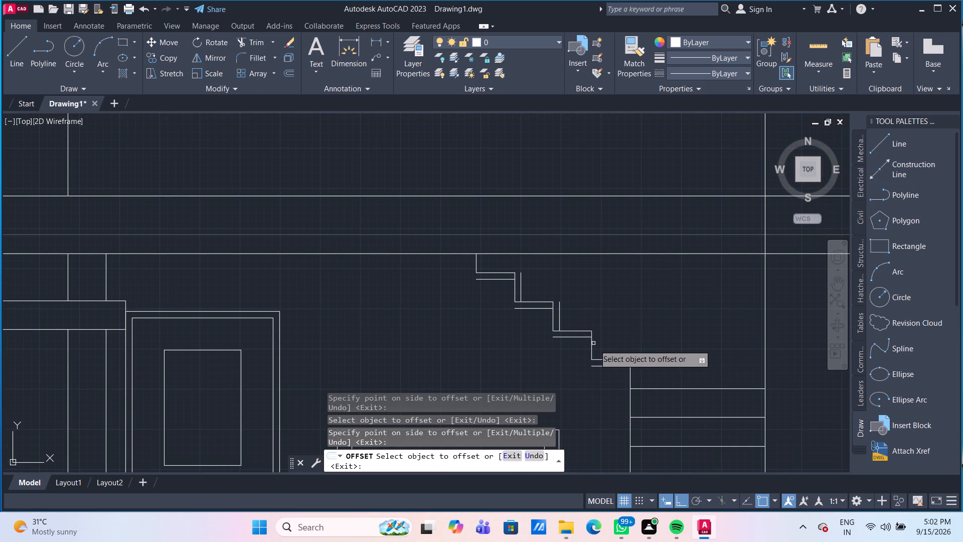
drag(591, 348, 601, 350)
click(630, 350)
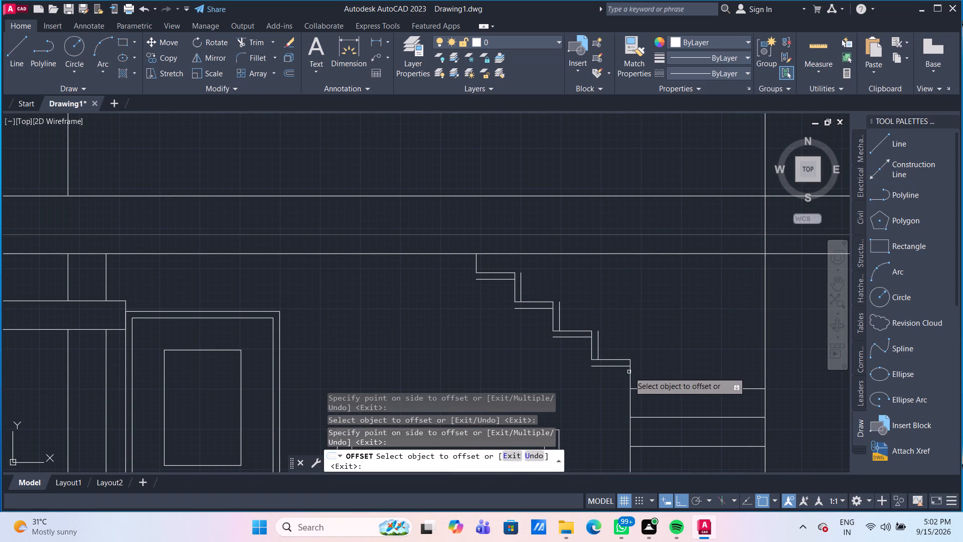
click(631, 375)
click(658, 374)
scroll(646, 358, up, 2)
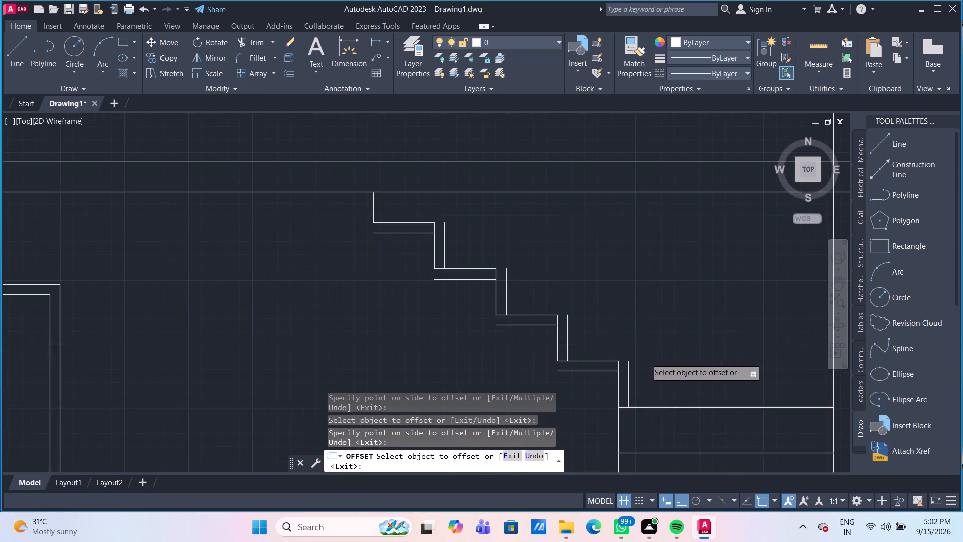
middle_drag(645, 356, 632, 334)
key(Escape)
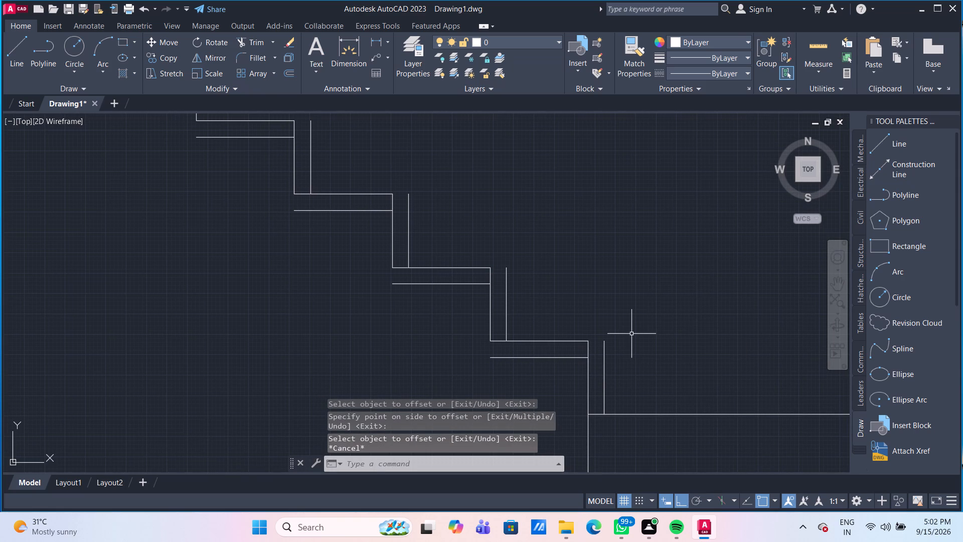
Extend the top and underside lines of all four upper-flight treads outward to meet the 2" offset riser lines.
text(EX)
key(Return)
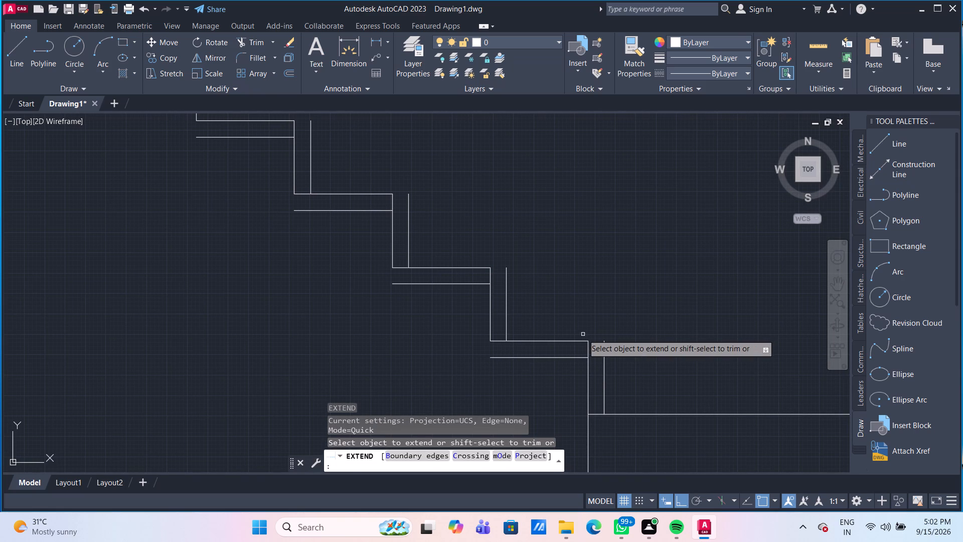
click(583, 342)
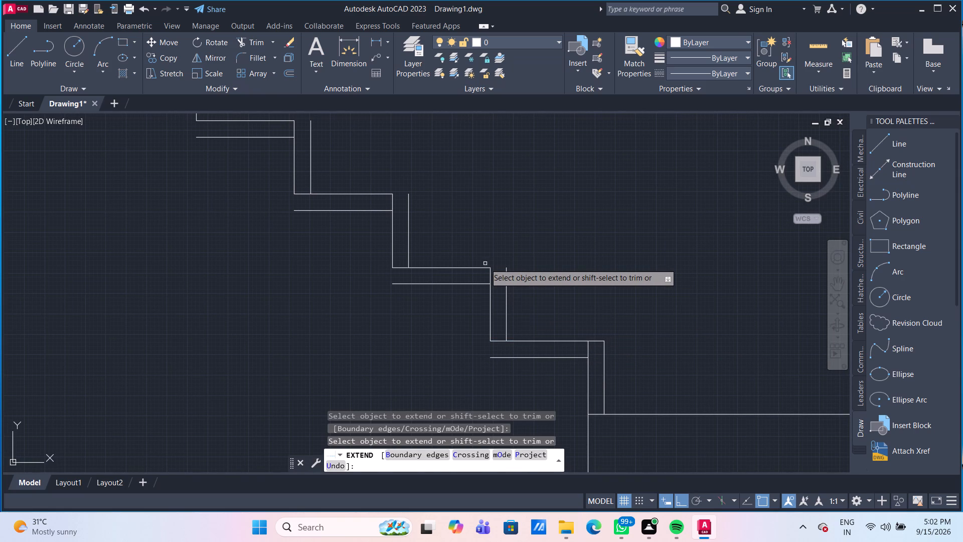
click(485, 267)
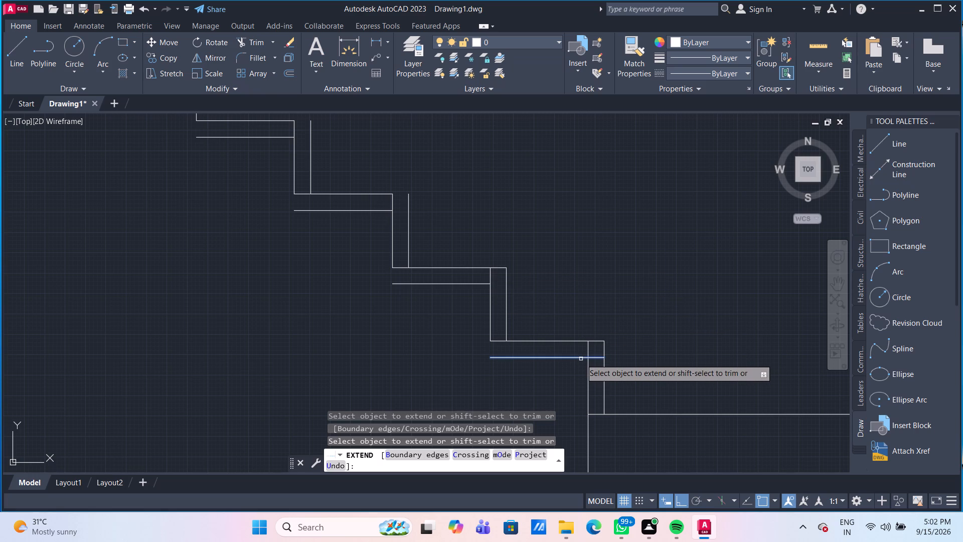
click(581, 359)
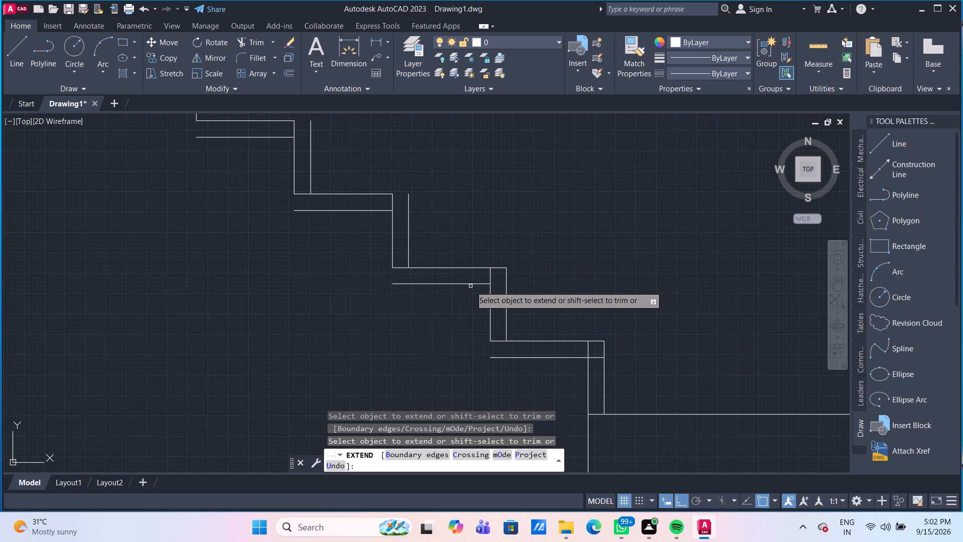
click(479, 283)
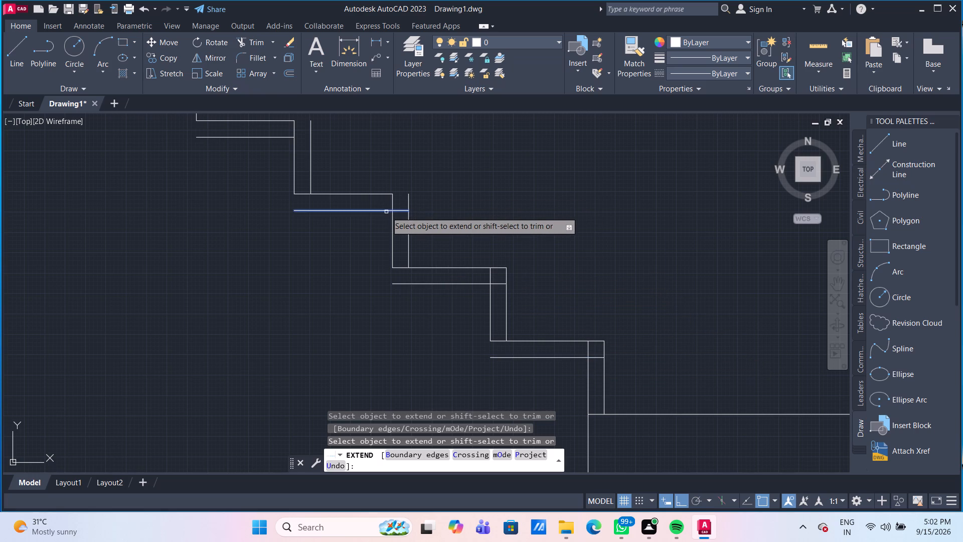
click(386, 212)
click(387, 194)
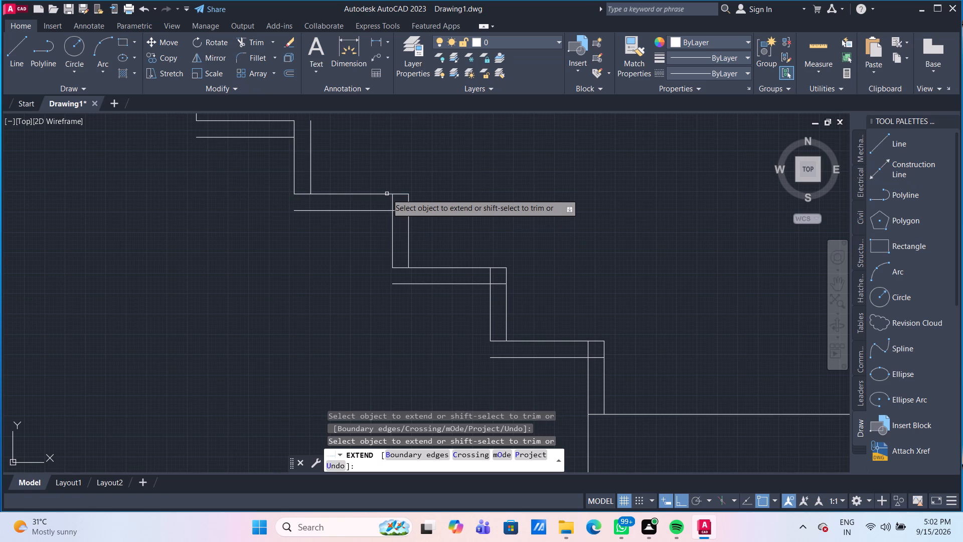
scroll(385, 201, down, 2)
scroll(373, 203, up, 1)
middle_drag(372, 195, 410, 291)
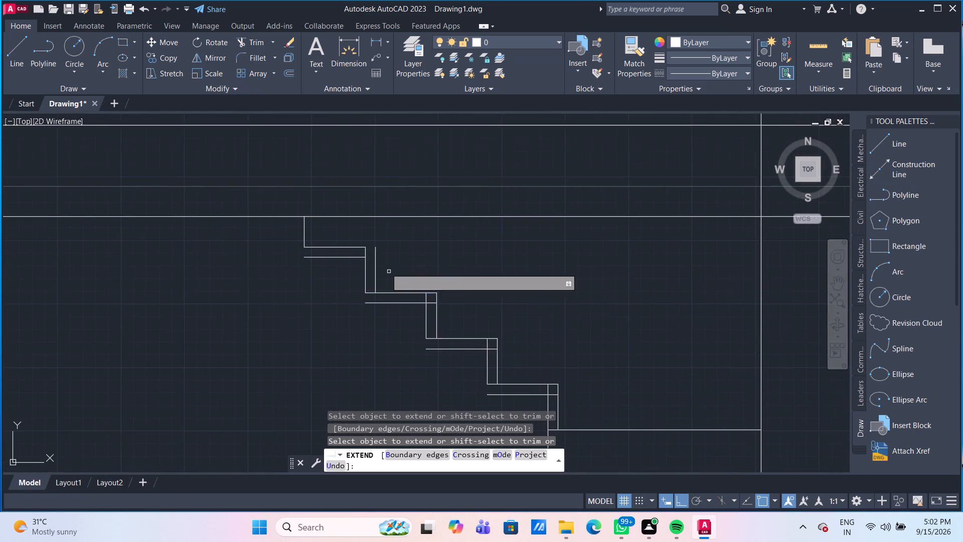
scroll(371, 259, up, 2)
click(347, 228)
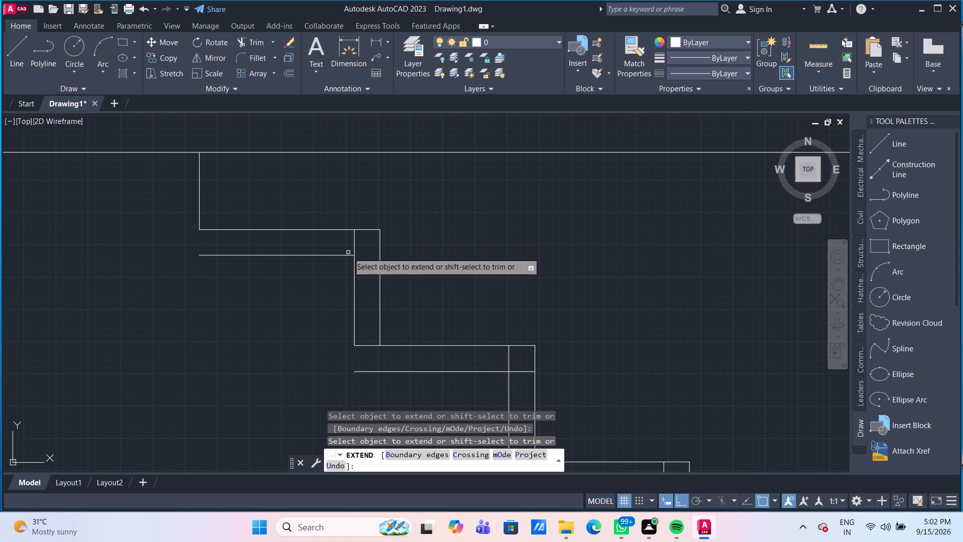
click(349, 254)
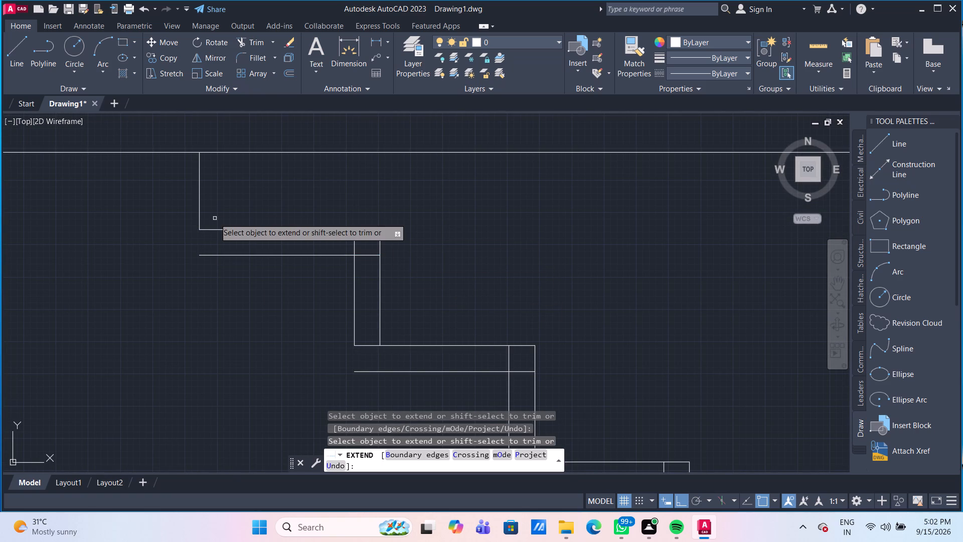
Extend the upper flight's riser lines down to the underside line of the tread below, closing each tread's inner end.
click(200, 215)
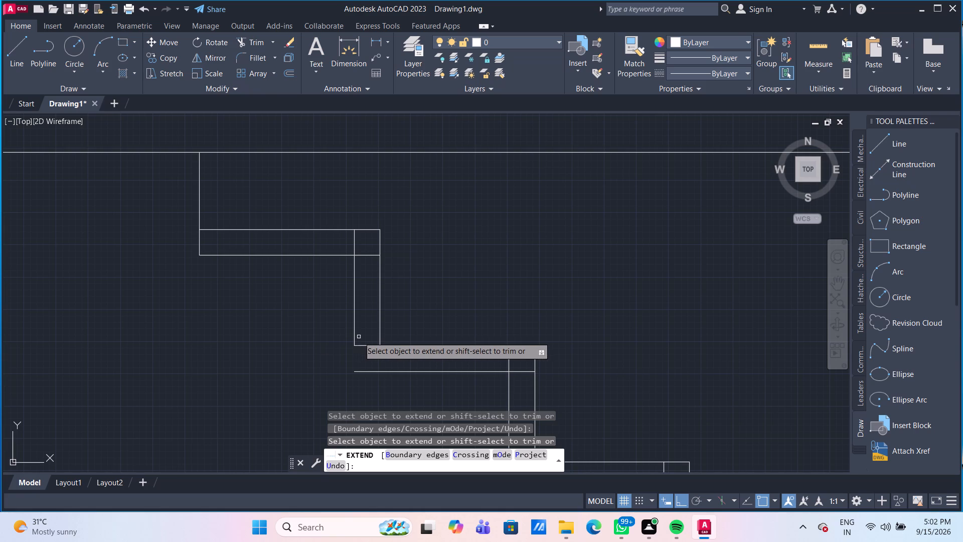
click(356, 334)
middle_drag(393, 396, 378, 279)
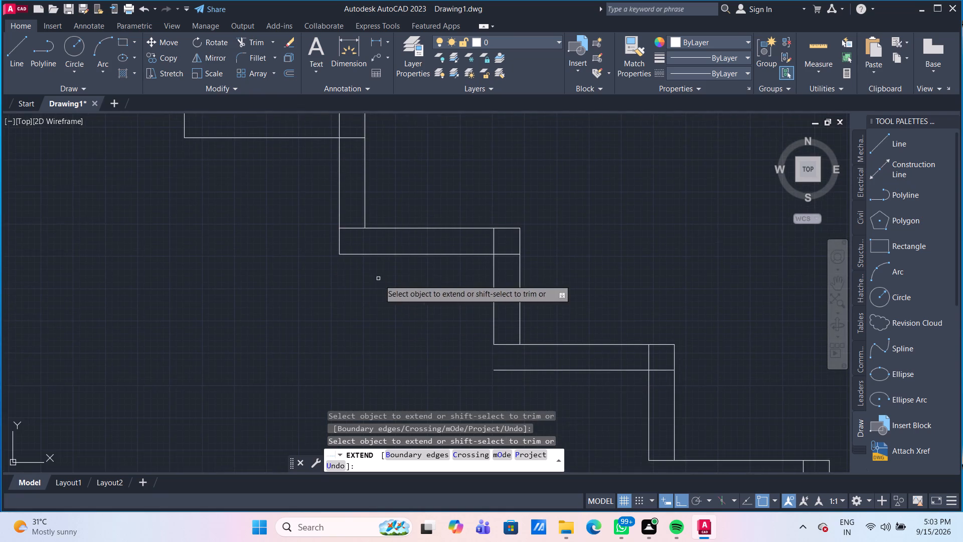
scroll(395, 306, down, 1)
click(458, 322)
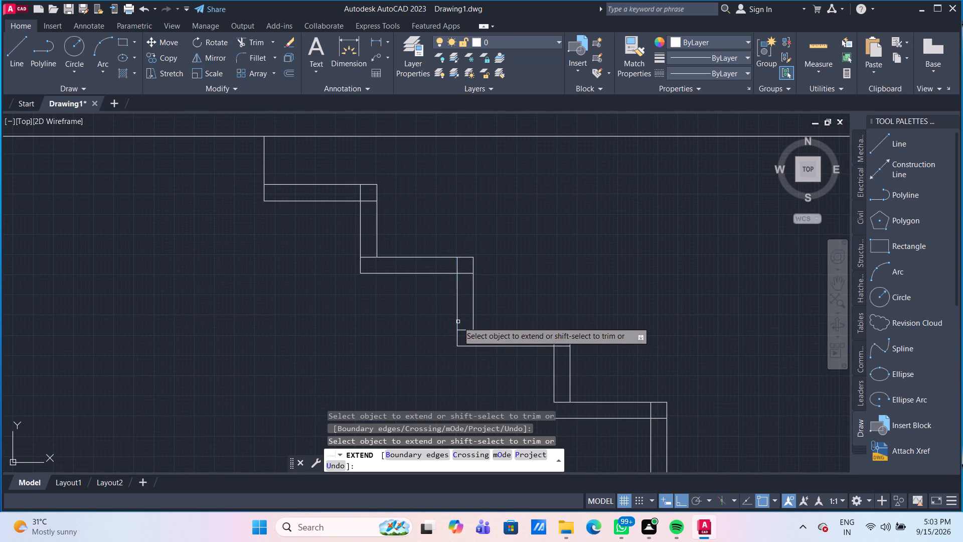
scroll(494, 383, down, 1)
middle_drag(494, 383, 443, 299)
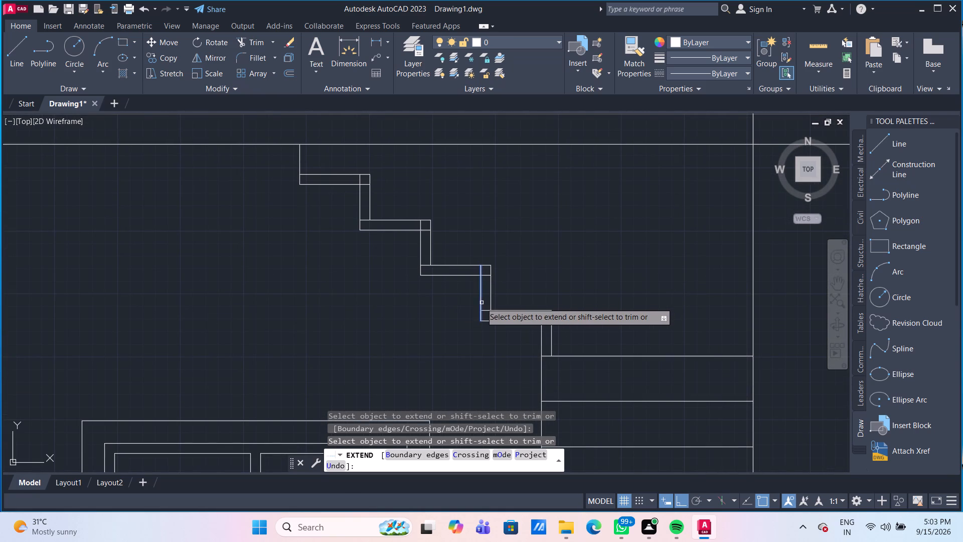
click(480, 303)
key(Escape)
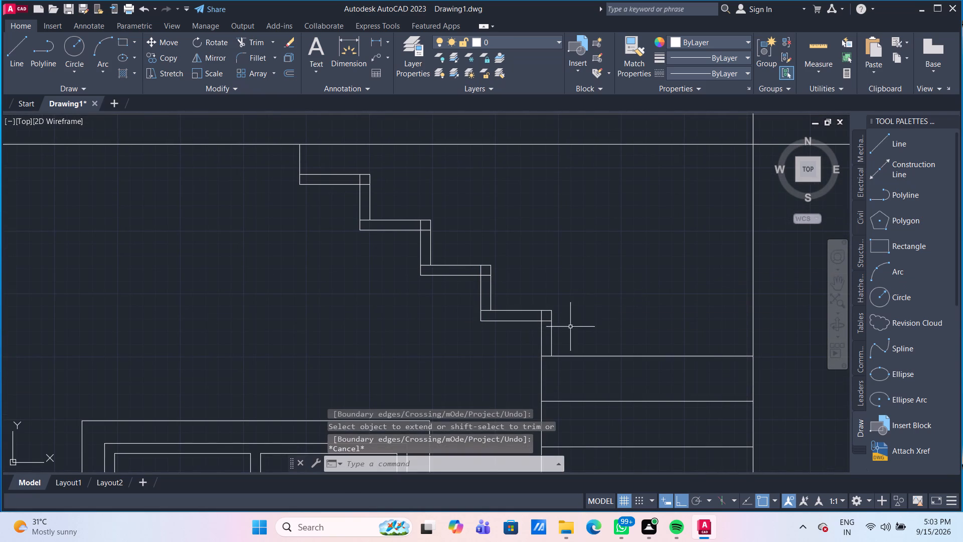
Trim the two lowest treads, removing the offset riser below each nosing and the riser segment crossing inside each tread.
scroll(570, 327, up, 1)
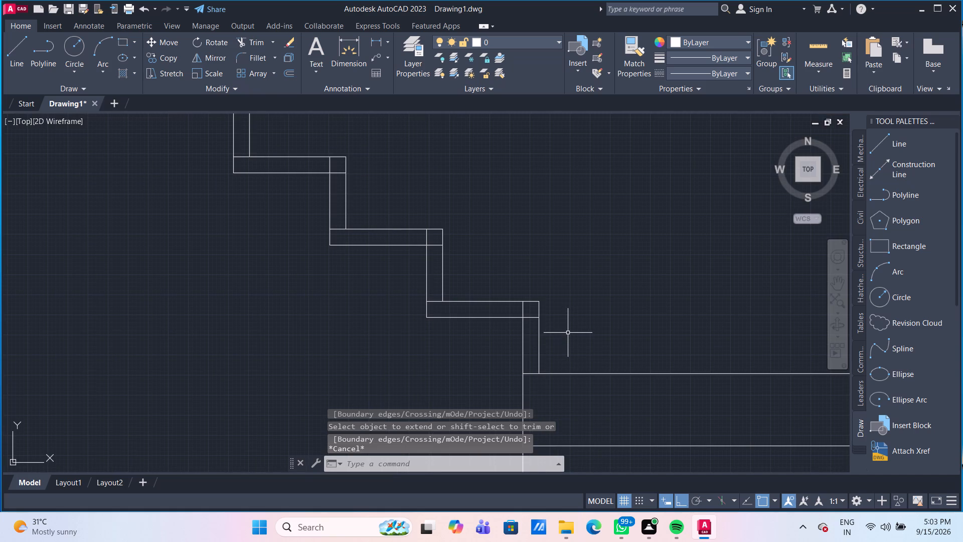
text(TR)
key(Return)
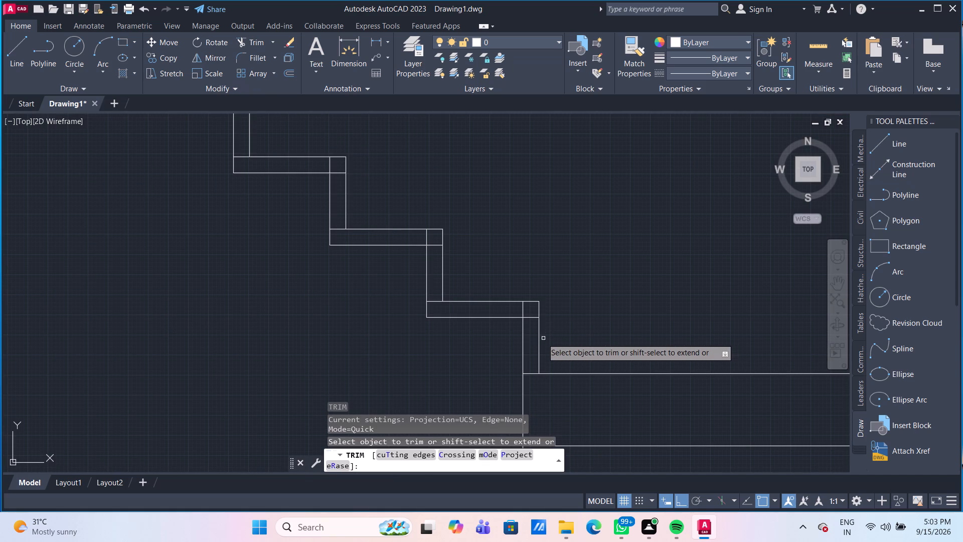
click(540, 339)
click(523, 311)
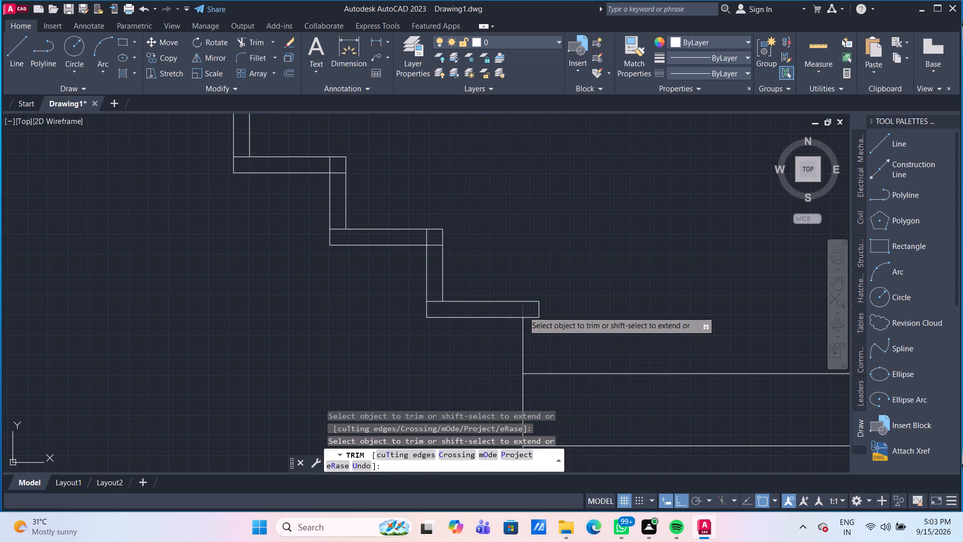
click(443, 266)
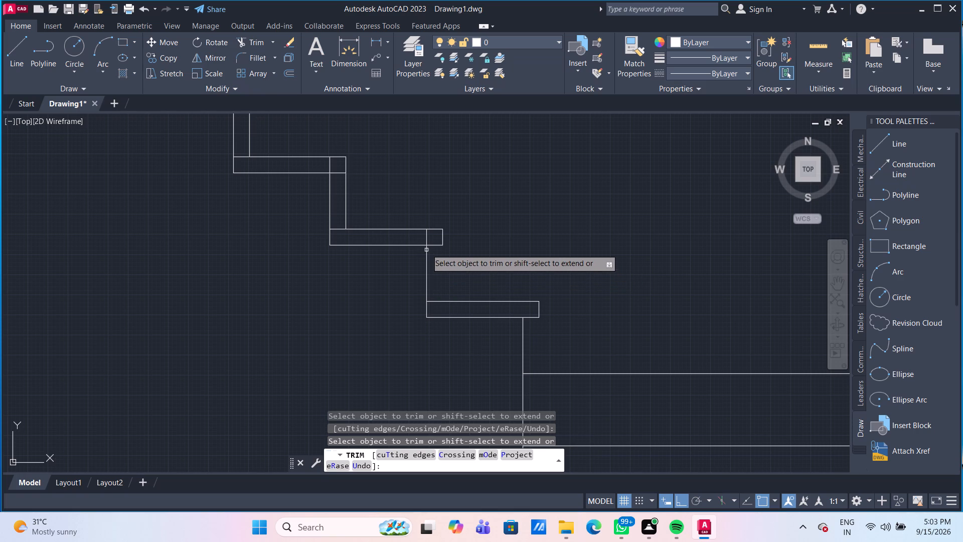
click(427, 236)
Trim the two highest treads the same way, removing the riser segments inside them and the offset lines below their nosings.
middle_drag(444, 188, 514, 240)
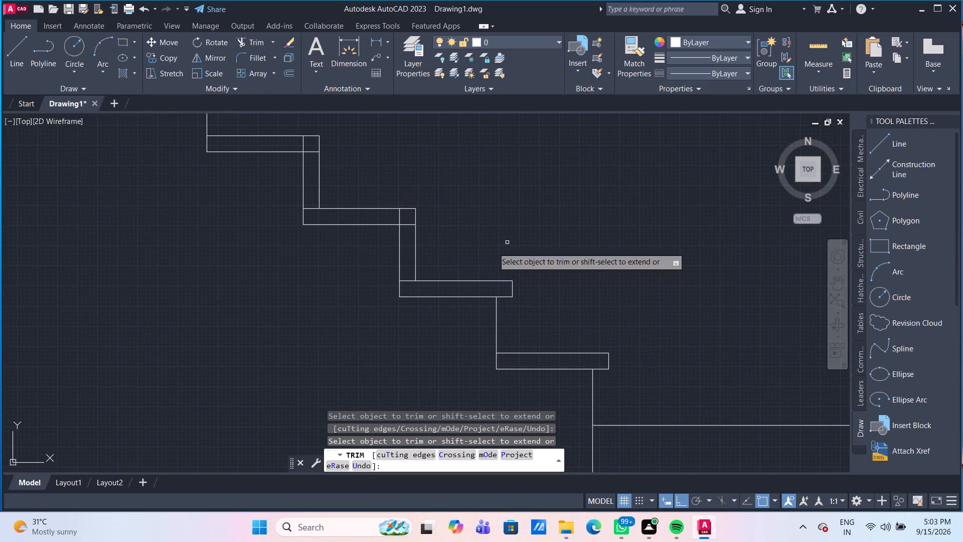
click(406, 280)
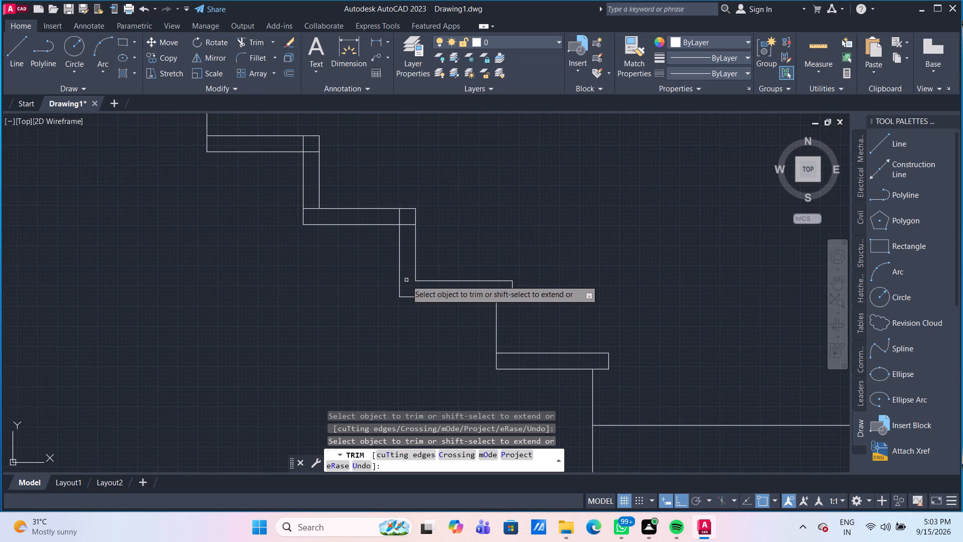
key(ctrl+z)
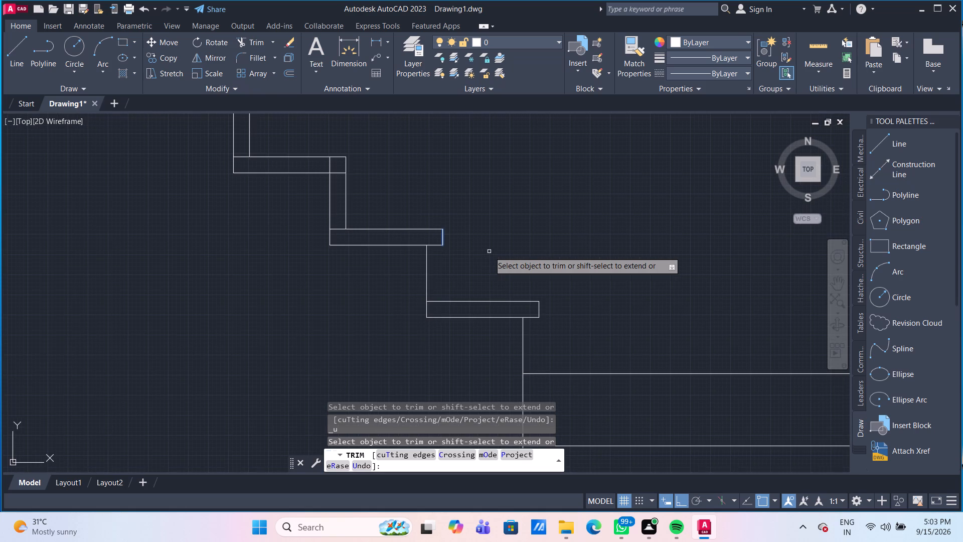
middle_drag(463, 270, 529, 318)
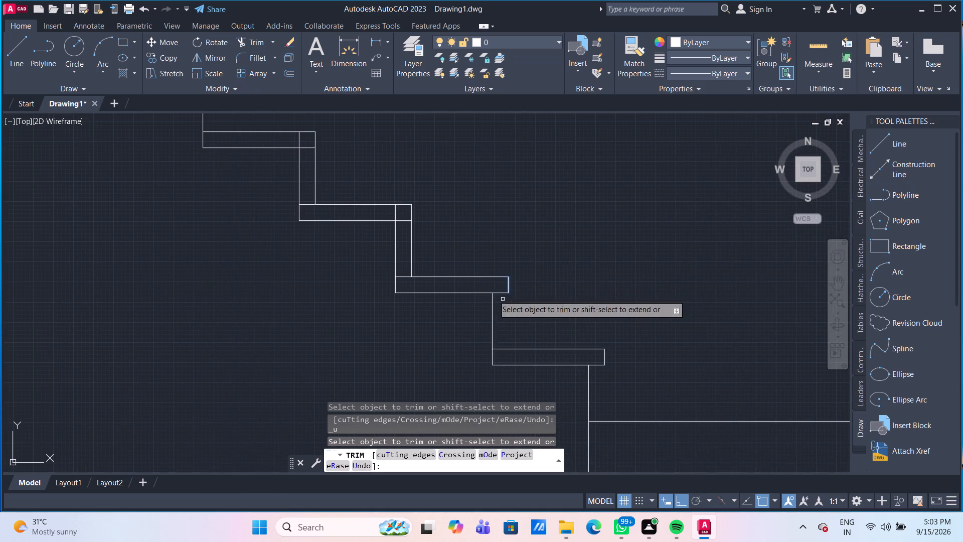
scroll(411, 234, up, 1)
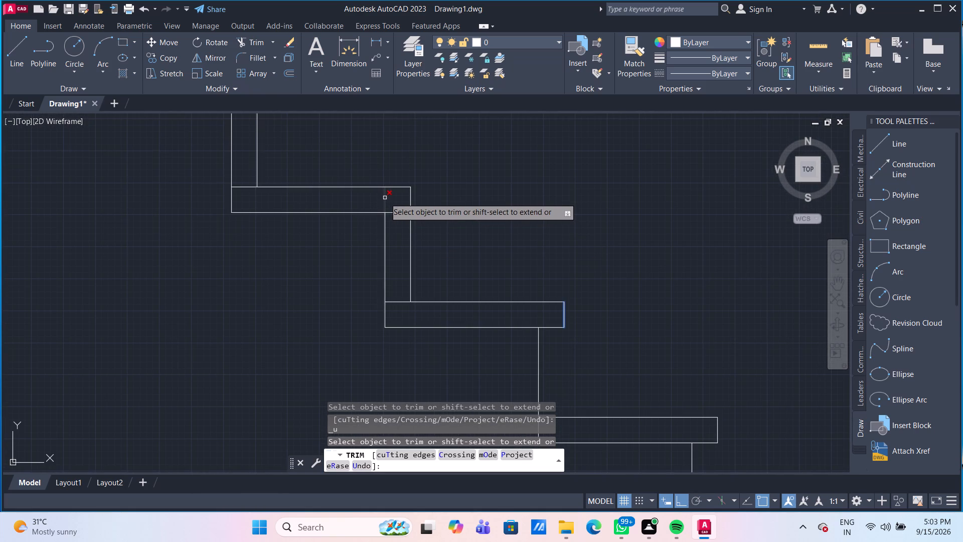
click(385, 198)
click(410, 245)
scroll(413, 248, down, 2)
middle_drag(414, 248, 468, 295)
scroll(419, 249, down, 1)
scroll(433, 281, up, 2)
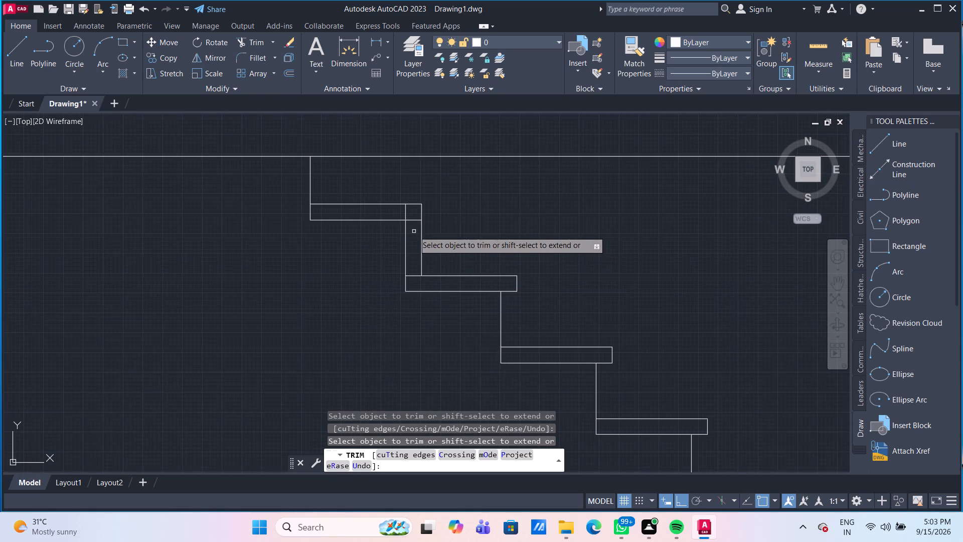
click(406, 212)
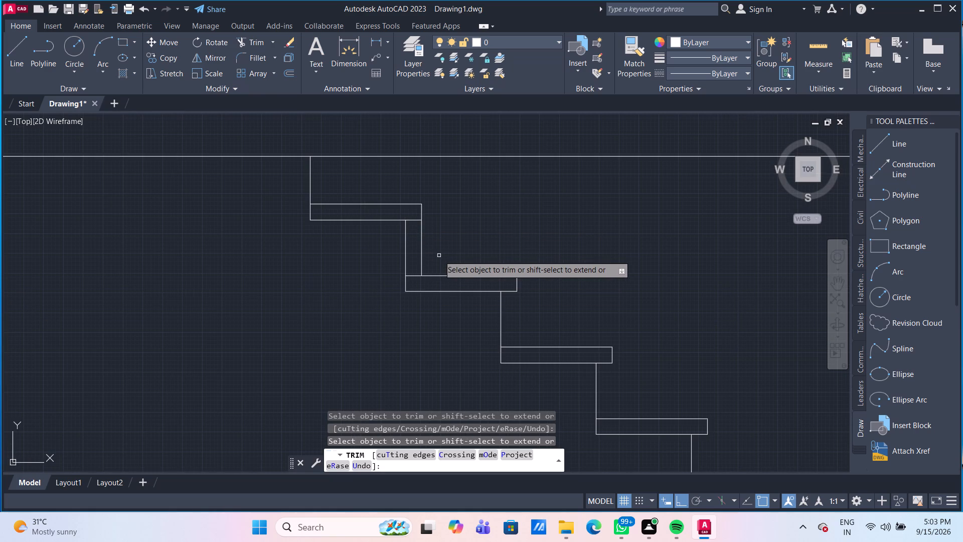
click(419, 247)
click(428, 248)
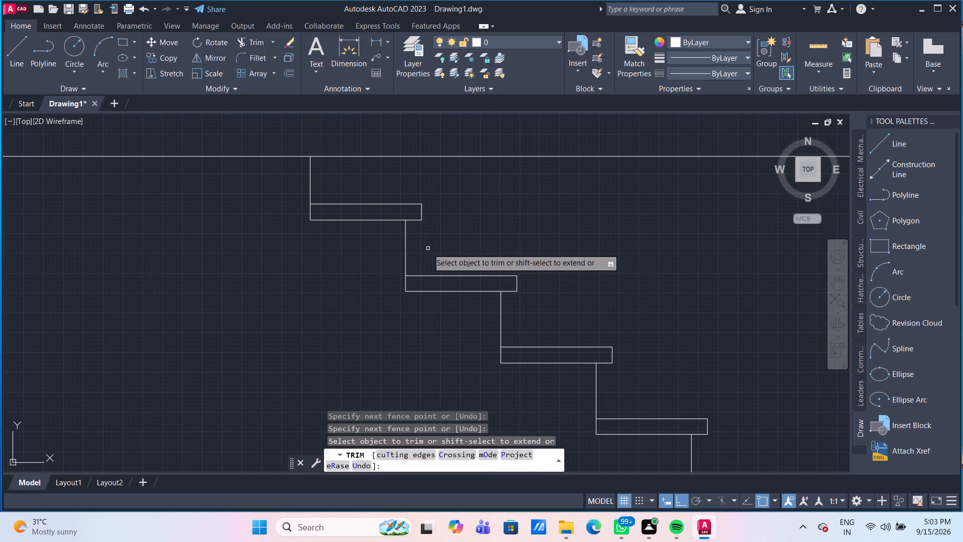
Examine the trimmed upper-flight treads and the staircase's fit within the whole elevation.
scroll(428, 248, down, 1)
scroll(567, 277, down, 1)
middle_drag(567, 277, 519, 249)
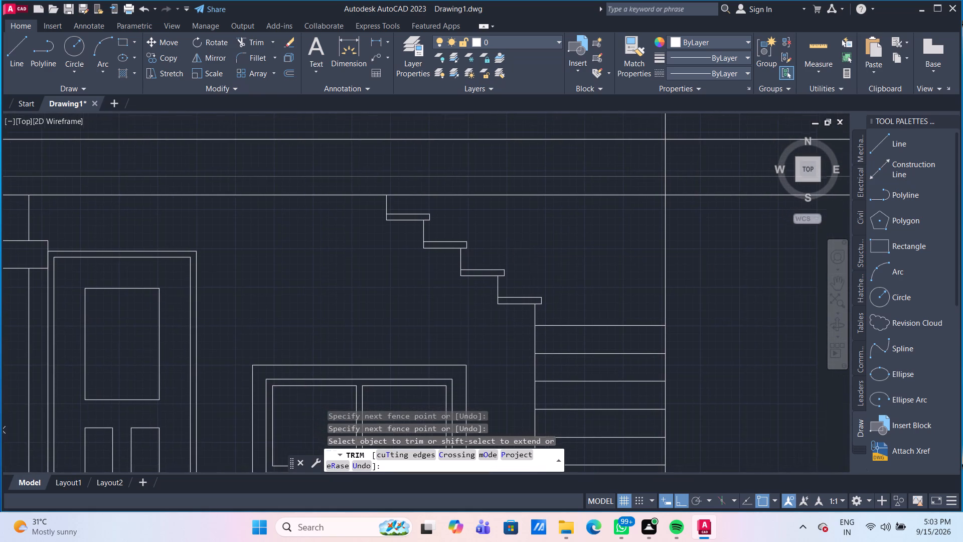
scroll(567, 289, down, 2)
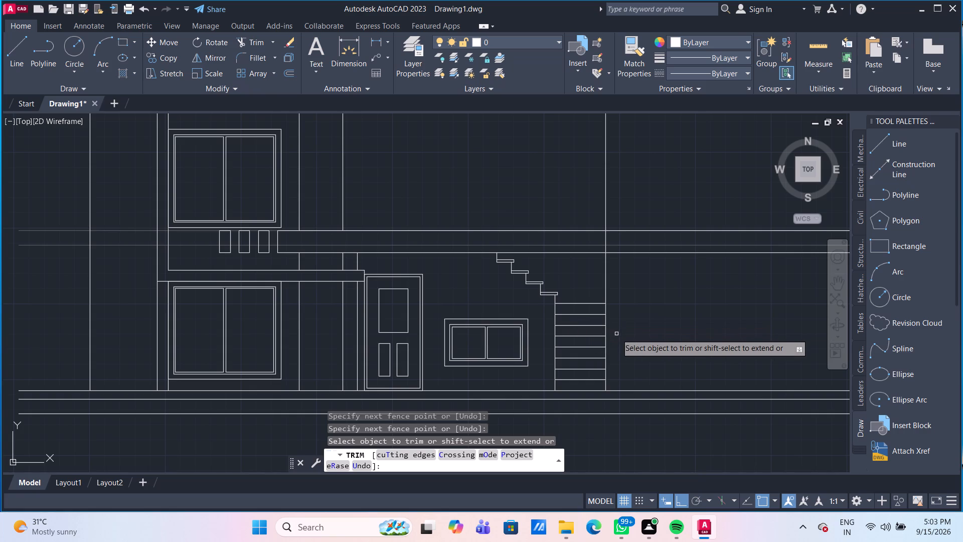
scroll(563, 278, up, 3)
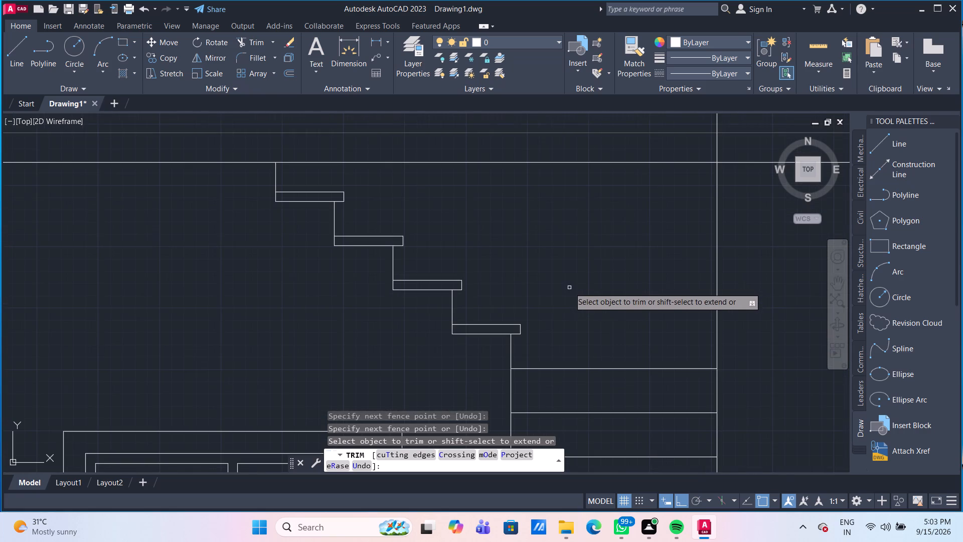
middle_drag(557, 292, 521, 312)
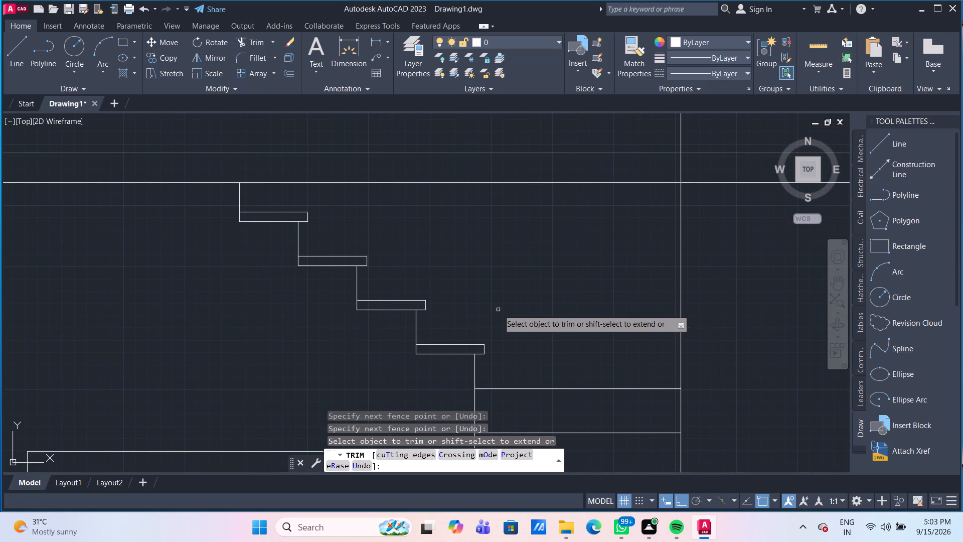
key(Escape)
Fillet the lower outer corner of the upper flight's lowest tread nosing with a 0.025" radius.
scroll(491, 331, up, 2)
middle_drag(491, 331, 492, 313)
scroll(492, 313, down, 2)
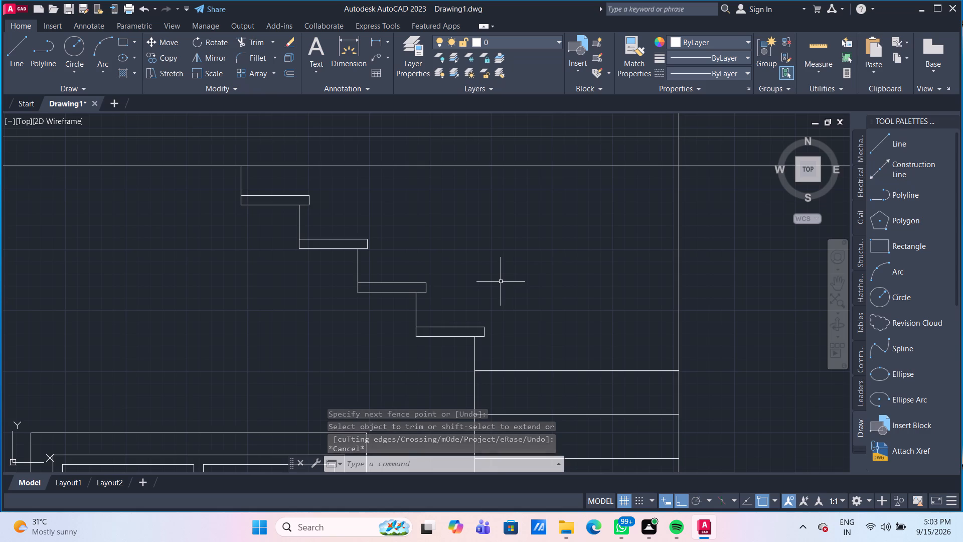
key(f)
key(Return)
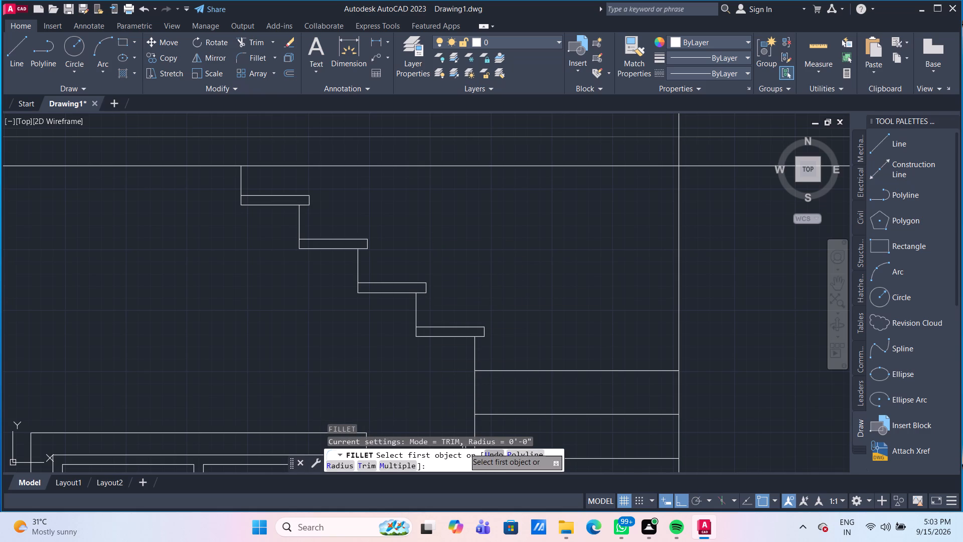
click(340, 467)
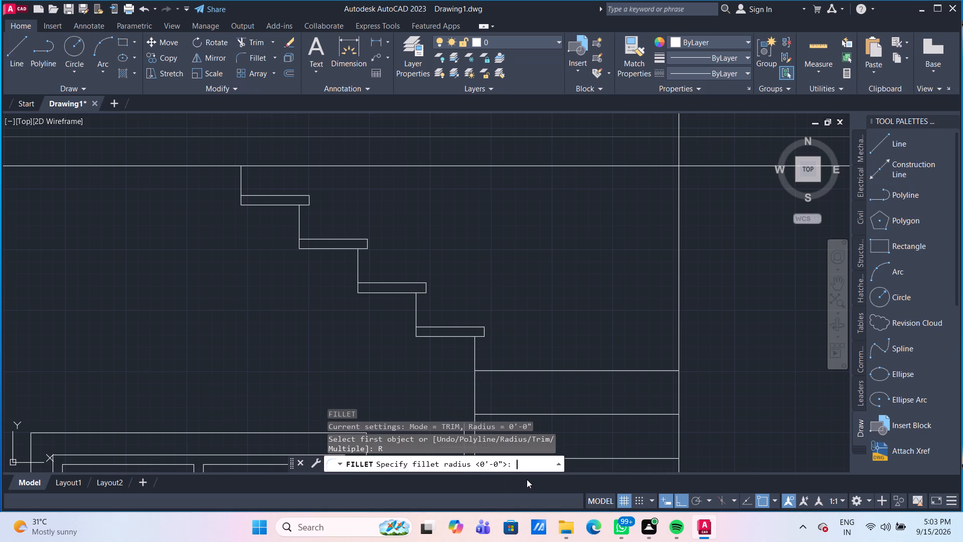
text(0.)
key(0)
text(2")
key(BackSpace)
key(5)
key(shift+quotedbl)
key(Return)
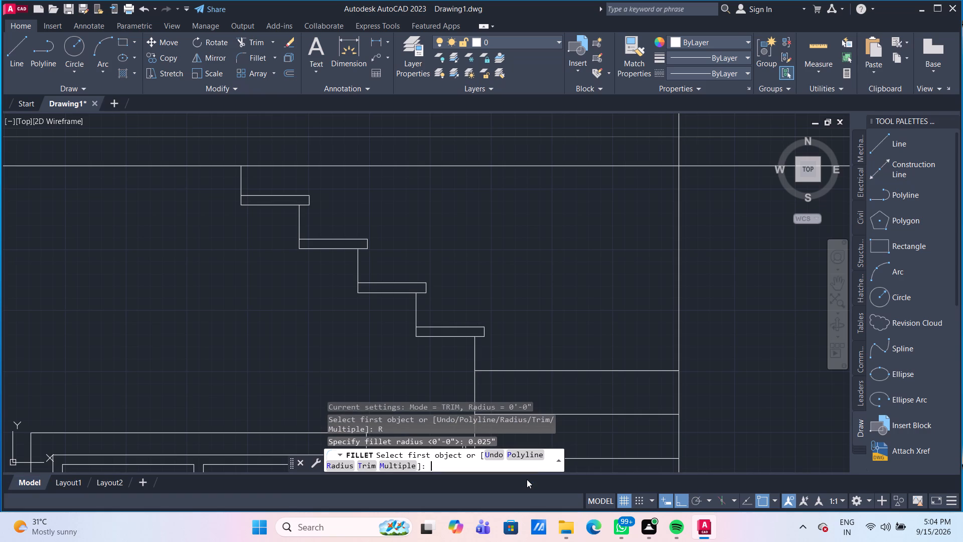
scroll(495, 343, up, 2)
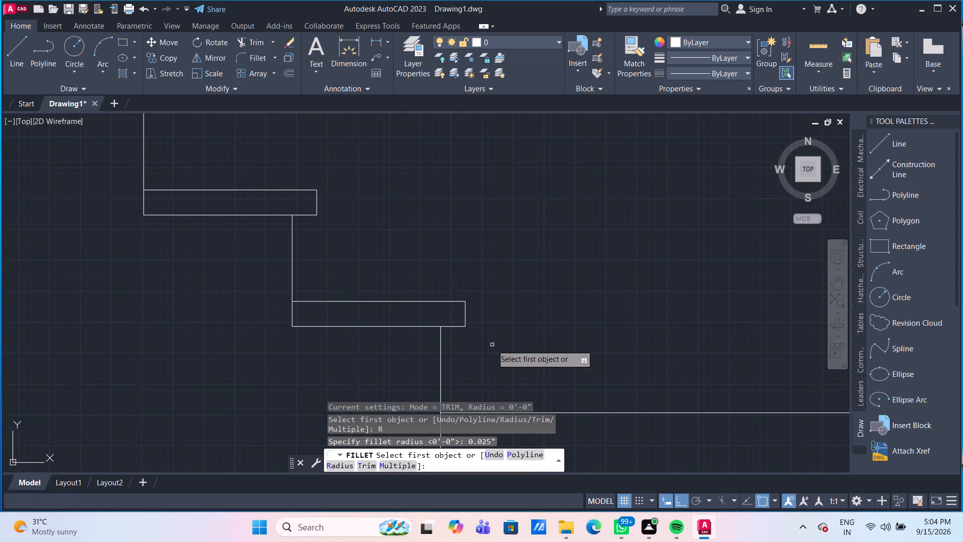
click(459, 327)
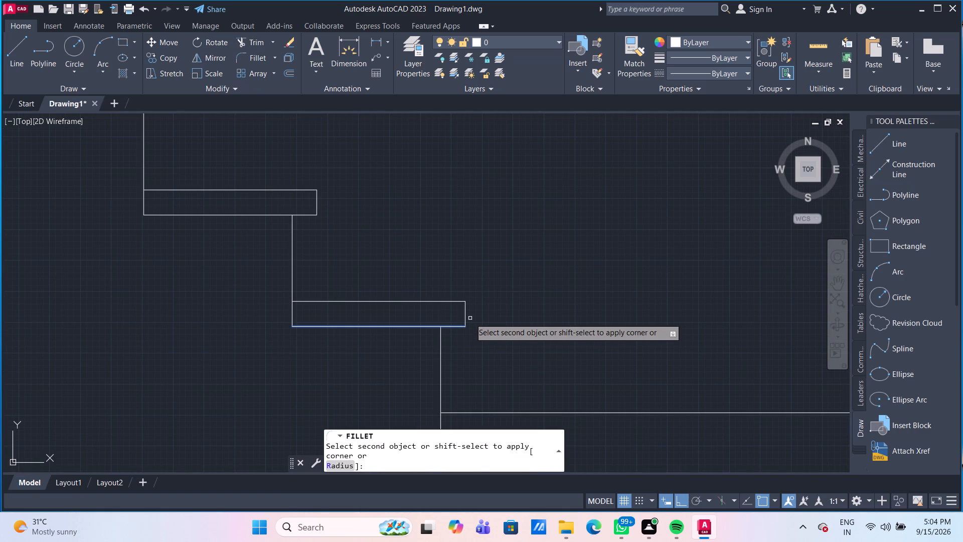
click(465, 318)
scroll(468, 329, up, 2)
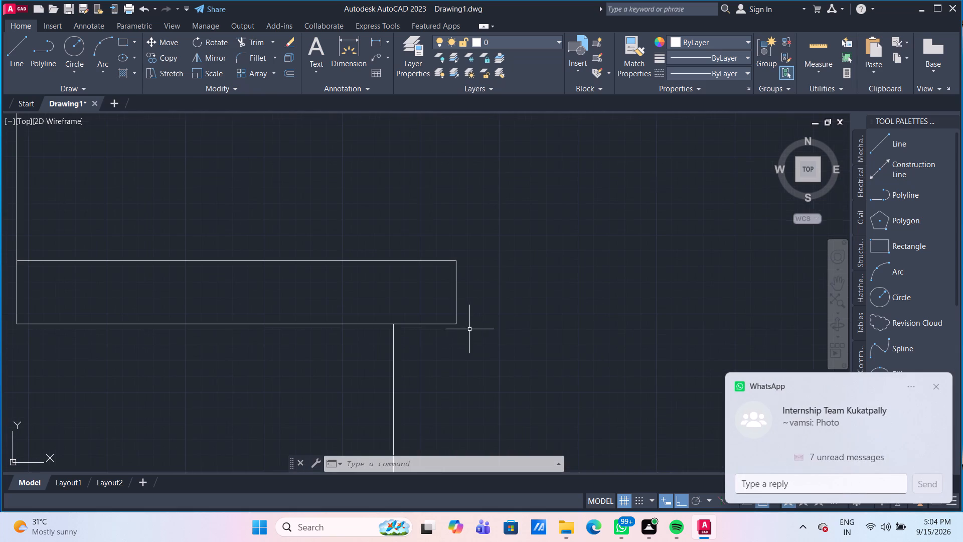
key(Escape)
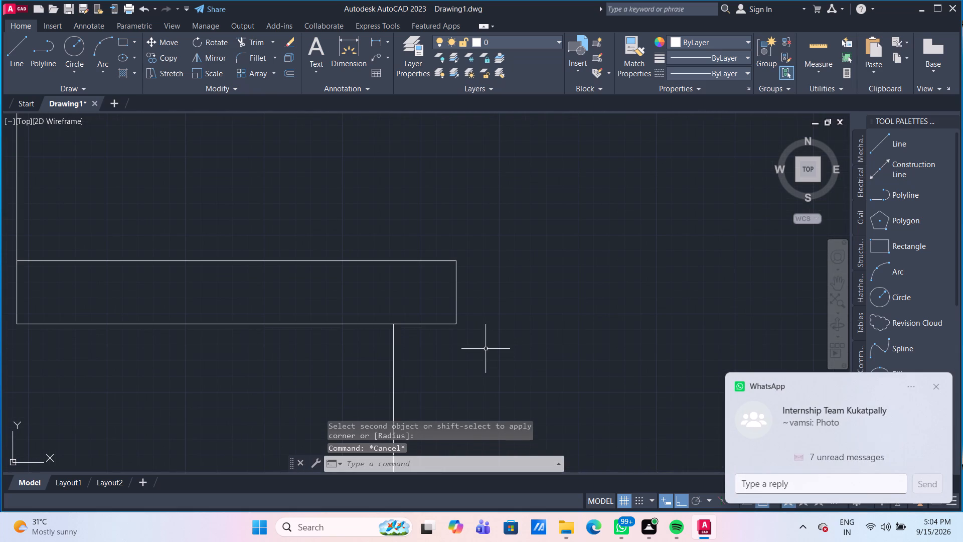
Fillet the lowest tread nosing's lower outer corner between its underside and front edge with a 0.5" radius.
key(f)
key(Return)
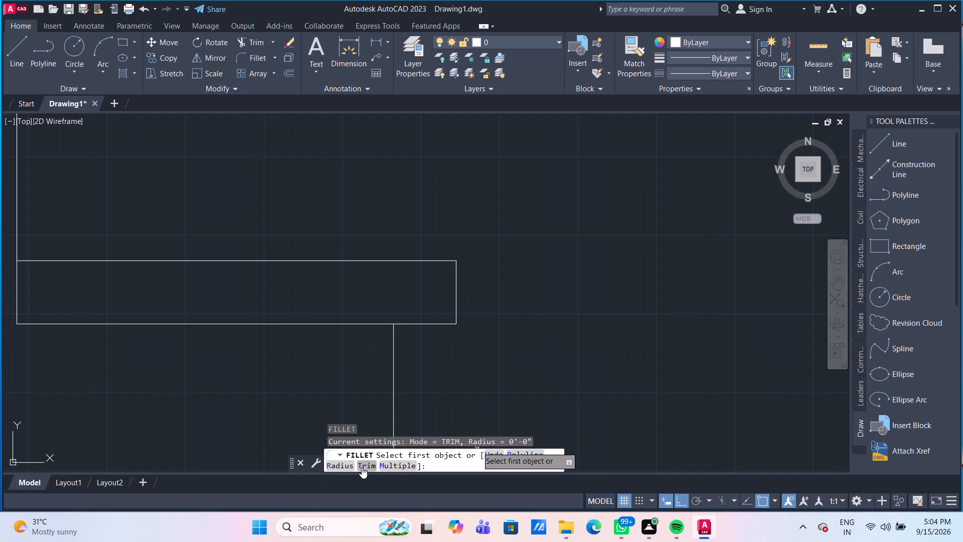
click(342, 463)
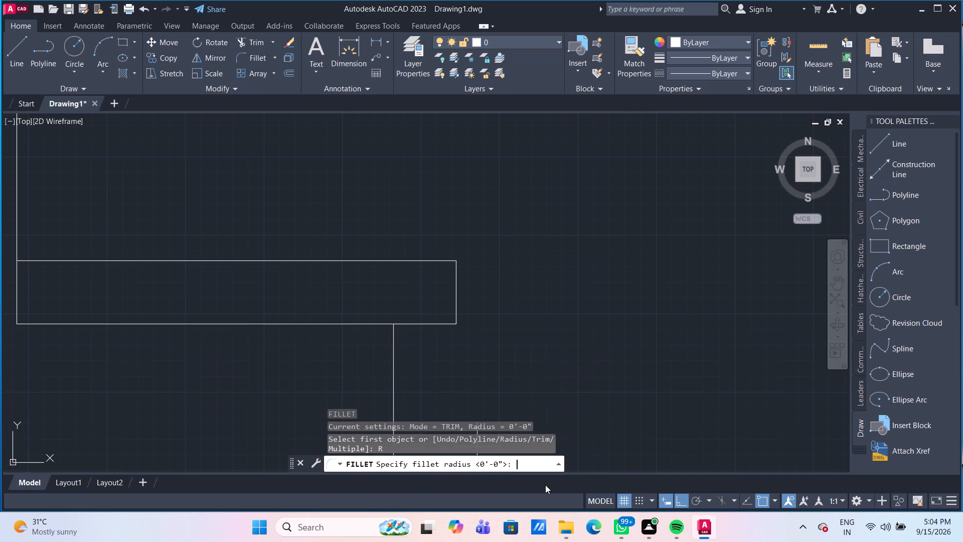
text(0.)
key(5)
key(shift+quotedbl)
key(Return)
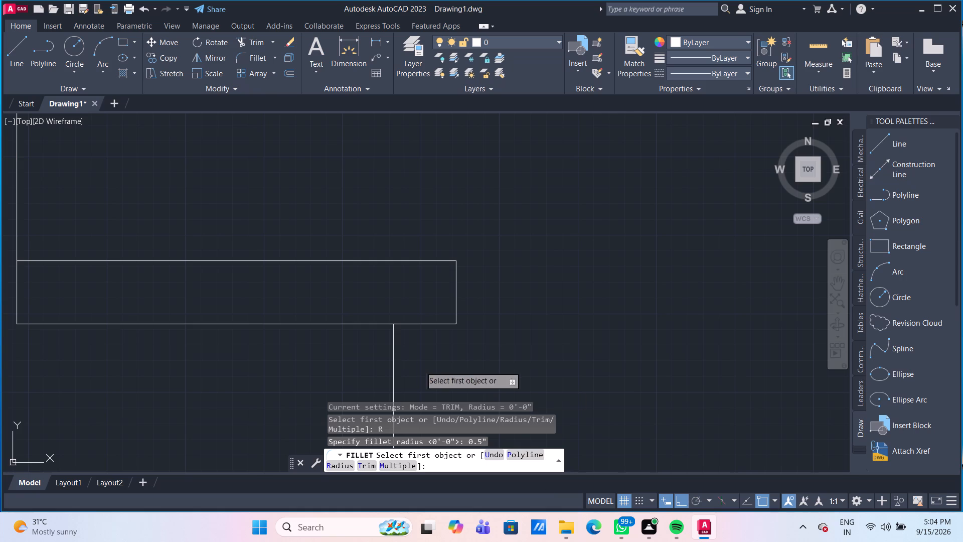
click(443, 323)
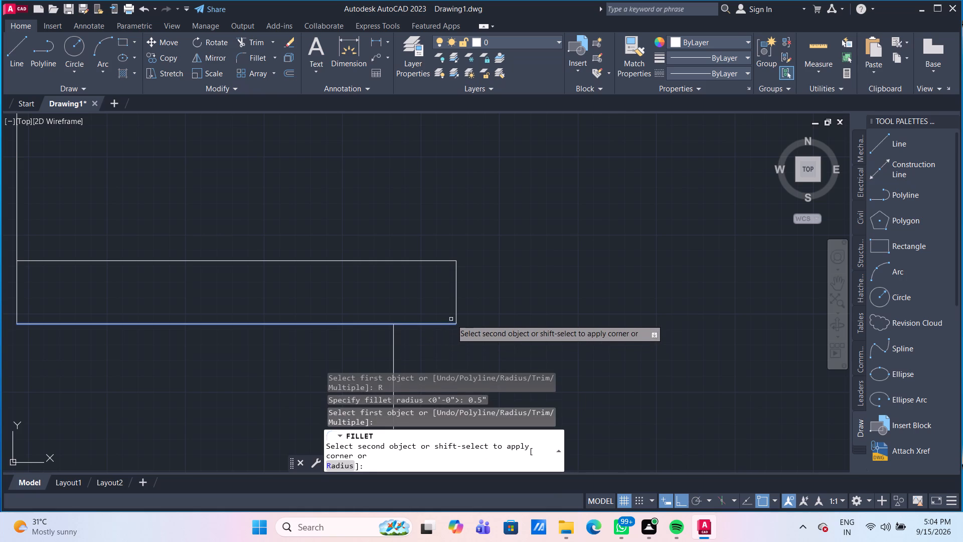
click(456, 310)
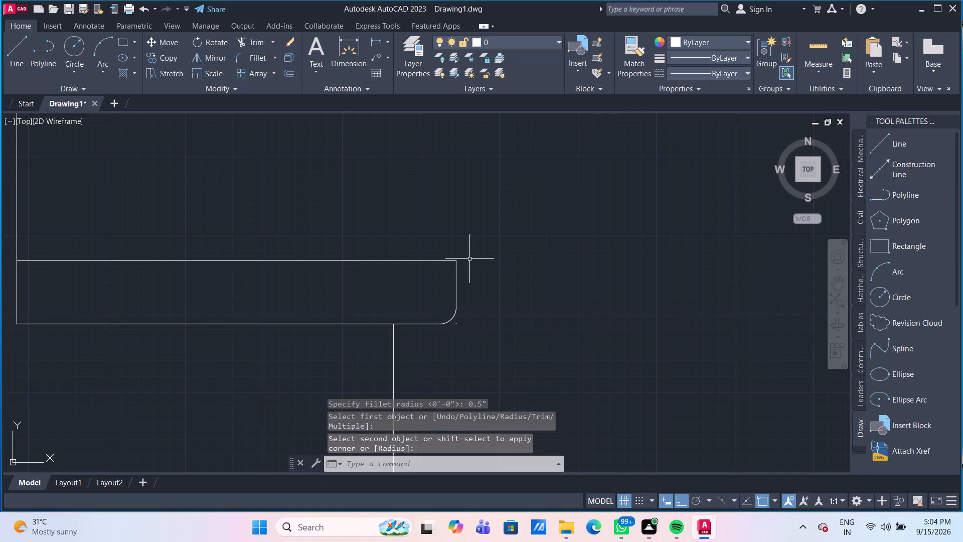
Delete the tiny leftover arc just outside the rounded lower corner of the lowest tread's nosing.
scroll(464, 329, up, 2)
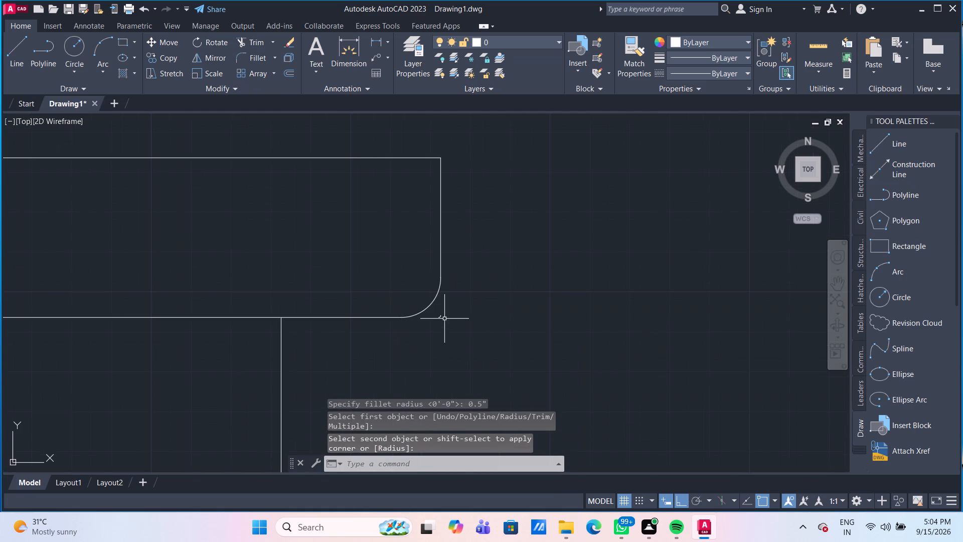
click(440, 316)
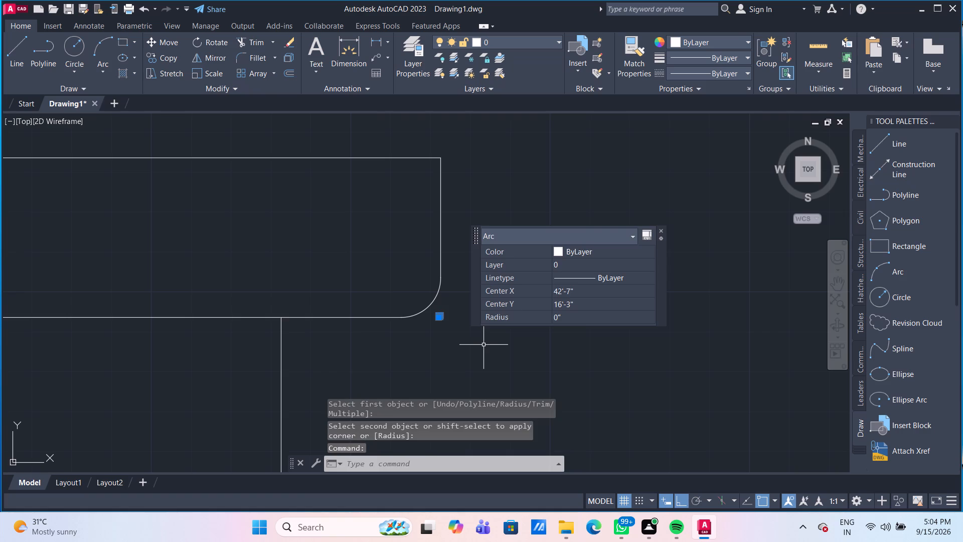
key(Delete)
Examine the rounded nosing up close and against the other treads of the upper flight.
middle_drag(491, 300, 507, 356)
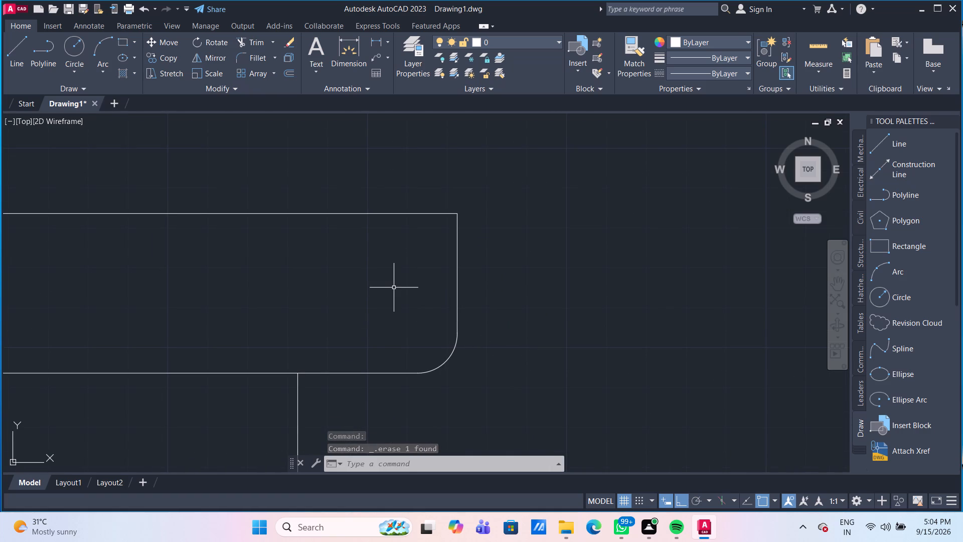
scroll(483, 293, down, 3)
scroll(542, 337, down, 4)
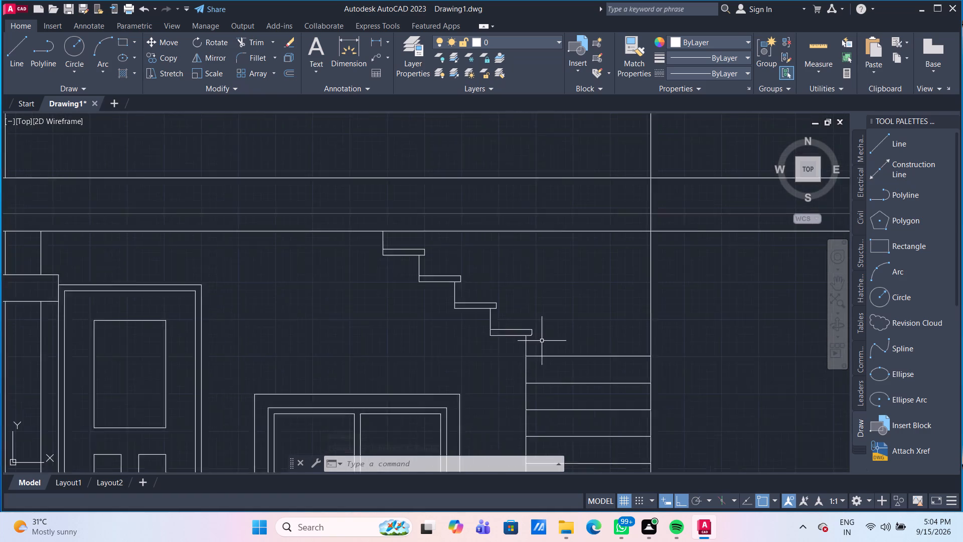
scroll(542, 341, down, 1)
scroll(549, 344, up, 3)
scroll(516, 321, up, 2)
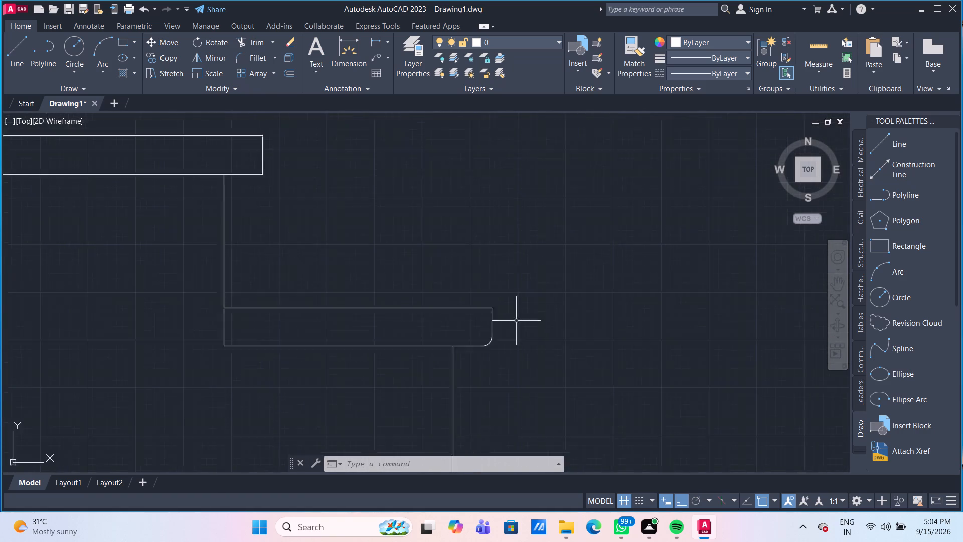
scroll(516, 321, down, 5)
scroll(522, 325, up, 3)
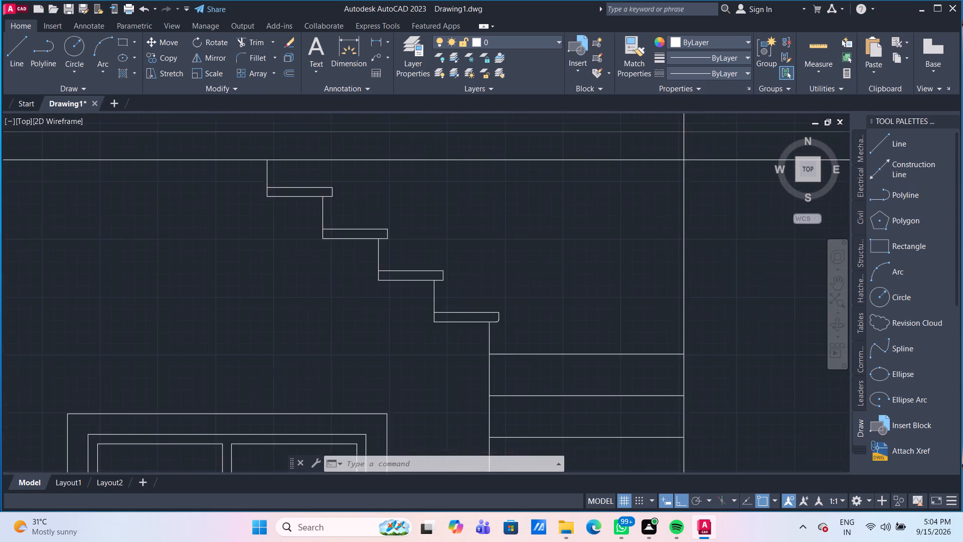
scroll(506, 313, up, 2)
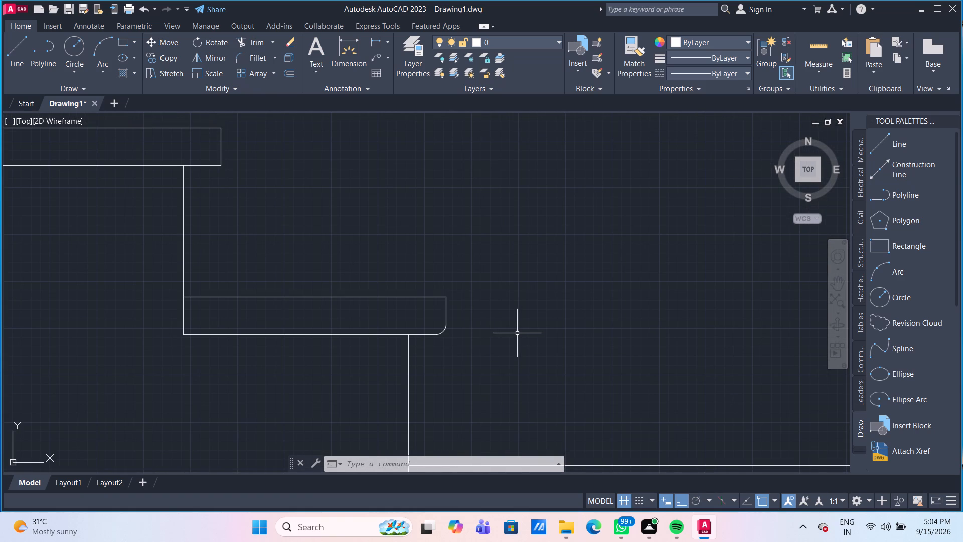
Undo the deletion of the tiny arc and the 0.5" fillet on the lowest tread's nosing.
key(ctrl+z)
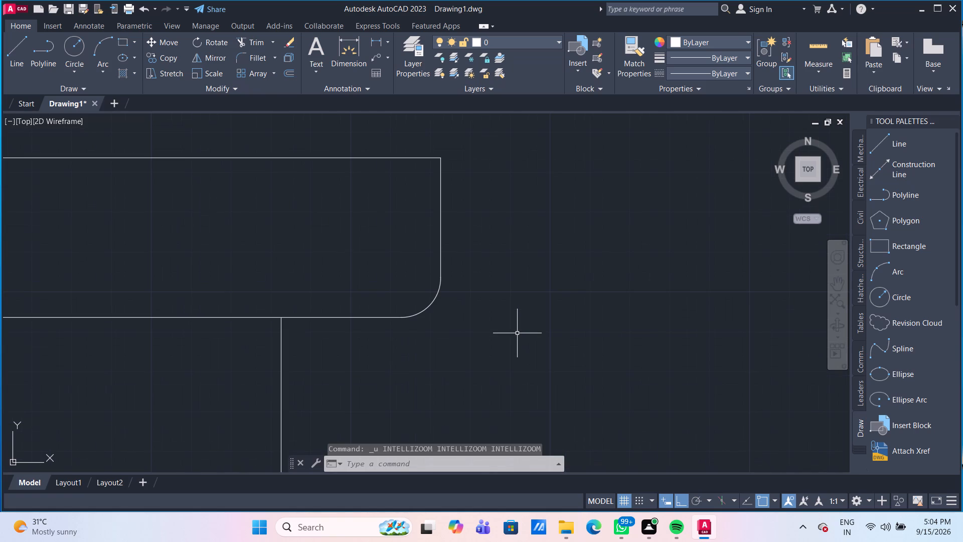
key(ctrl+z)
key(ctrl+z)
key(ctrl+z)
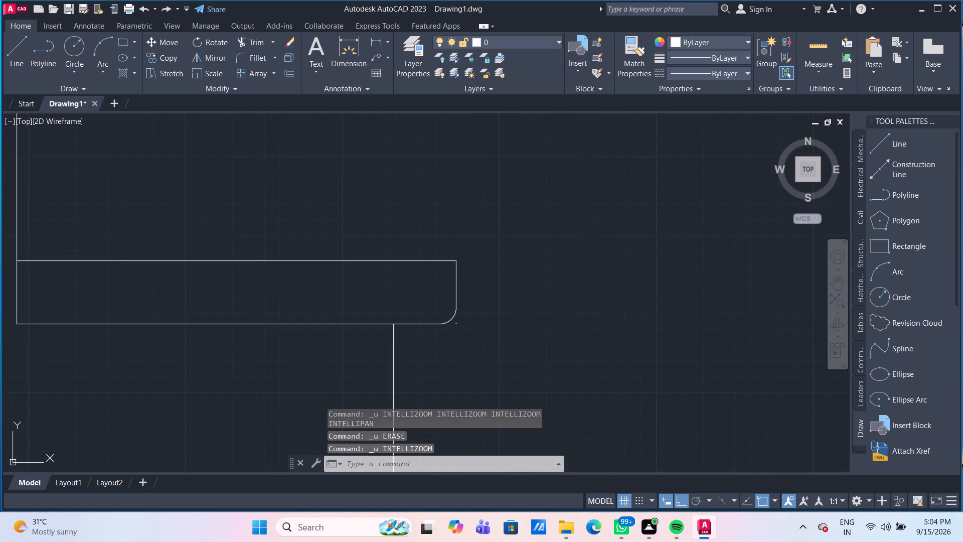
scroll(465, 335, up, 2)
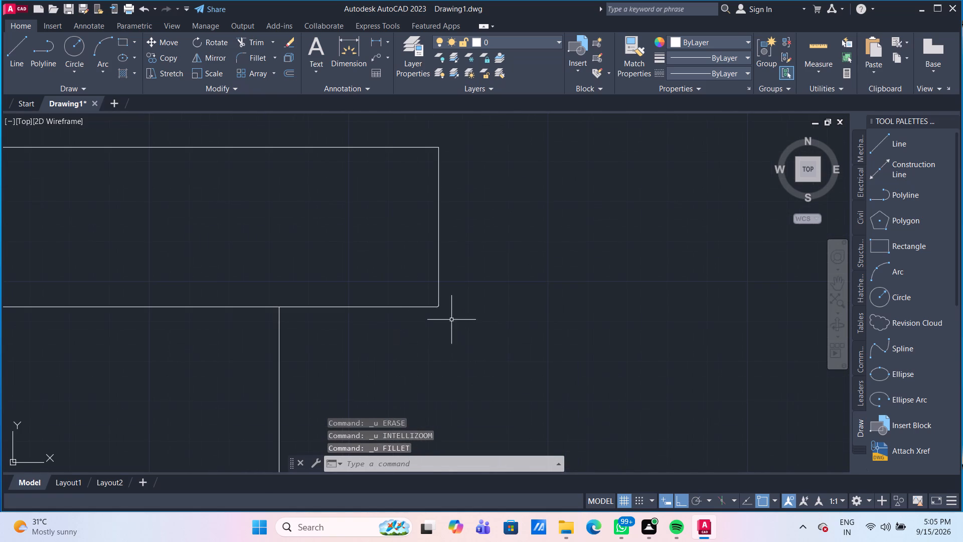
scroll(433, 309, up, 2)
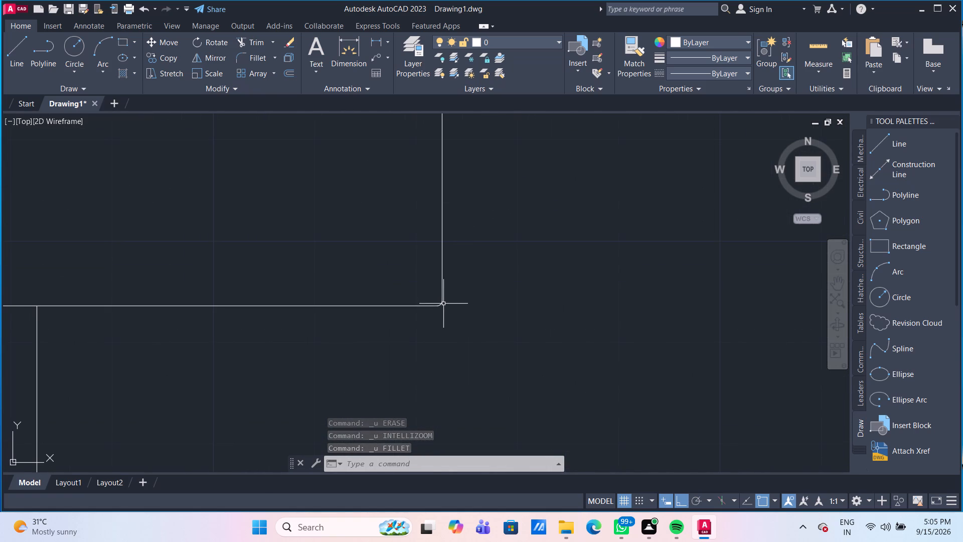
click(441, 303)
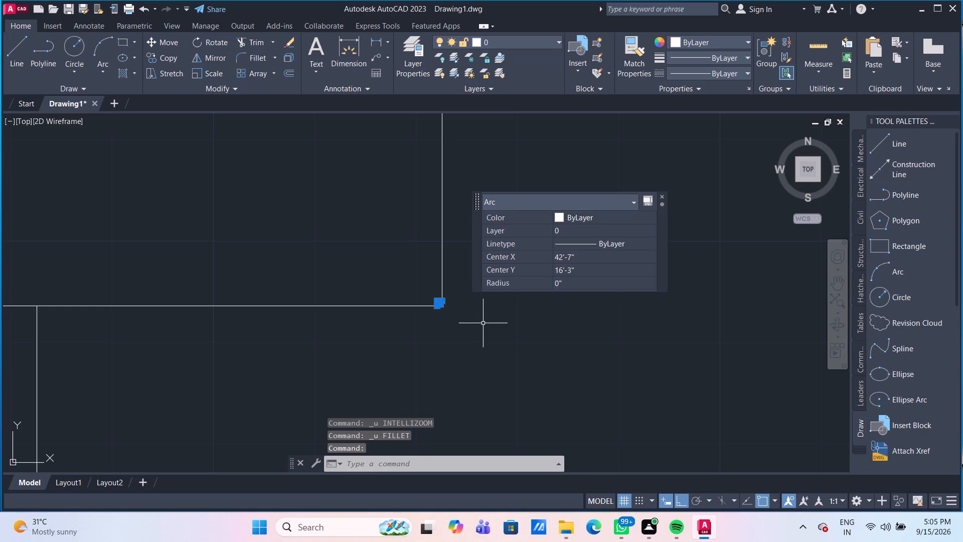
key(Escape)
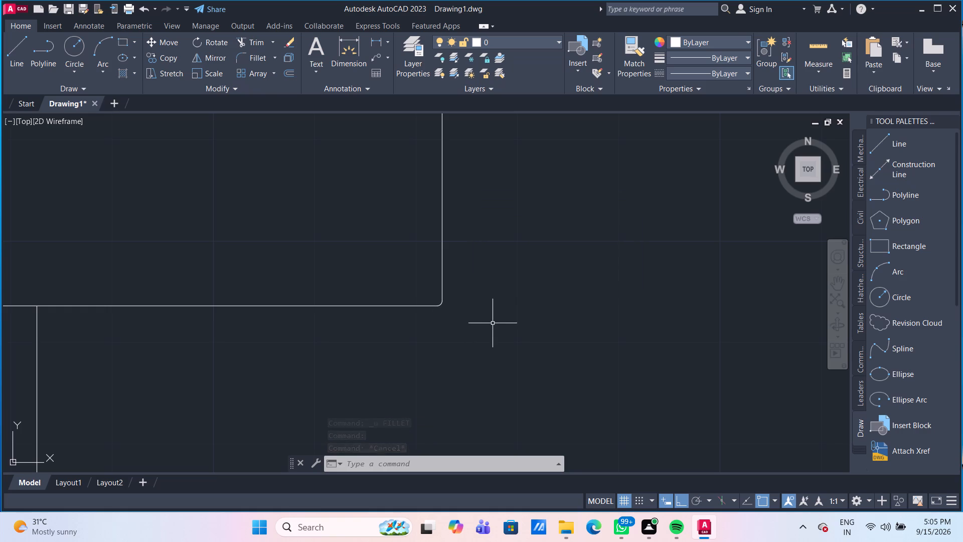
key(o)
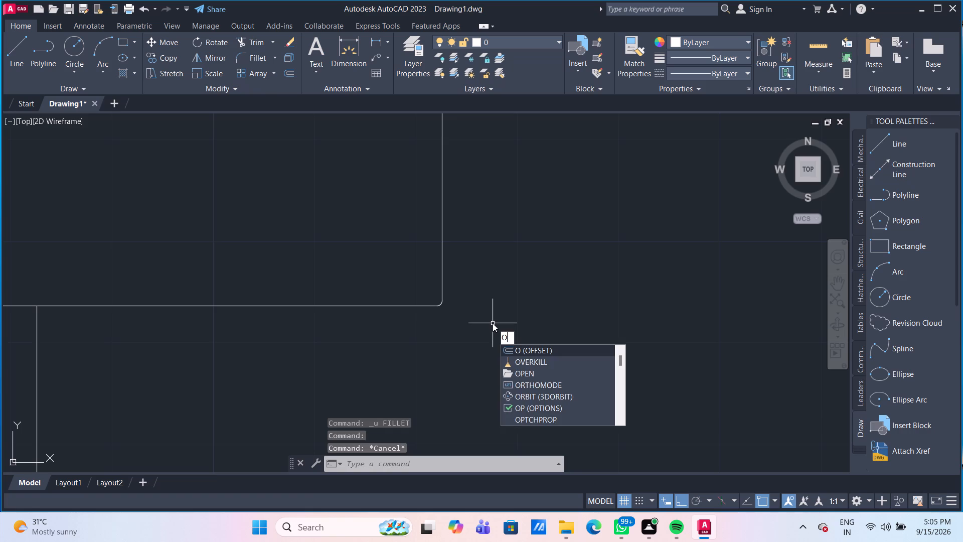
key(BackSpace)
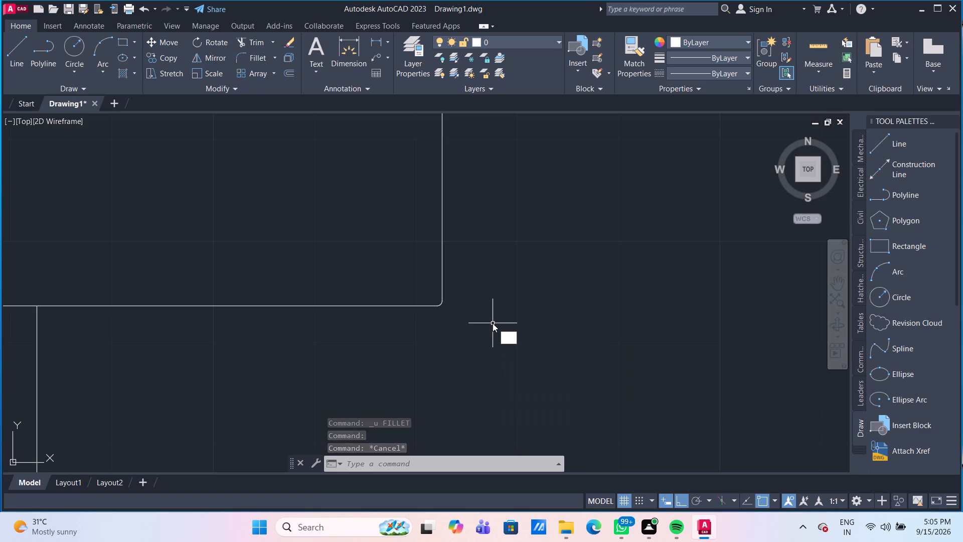
Fillet the lowest tread nosing's upper outer corner between its top and front edge with a 0.5" radius.
key(f)
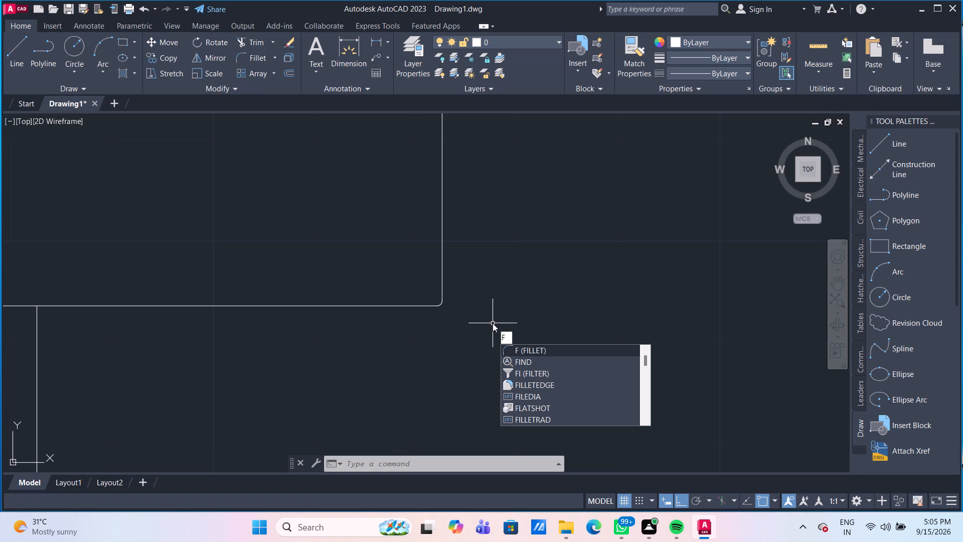
key(Return)
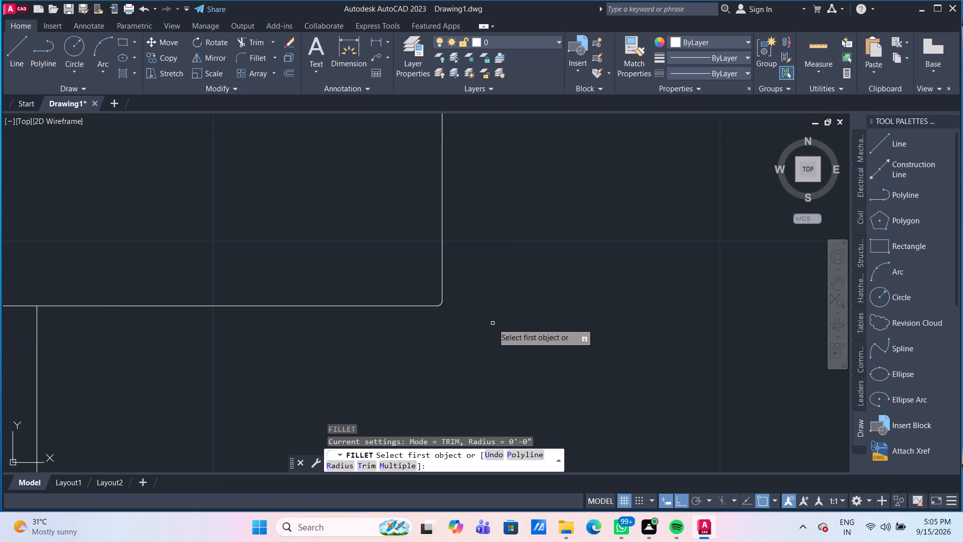
click(339, 464)
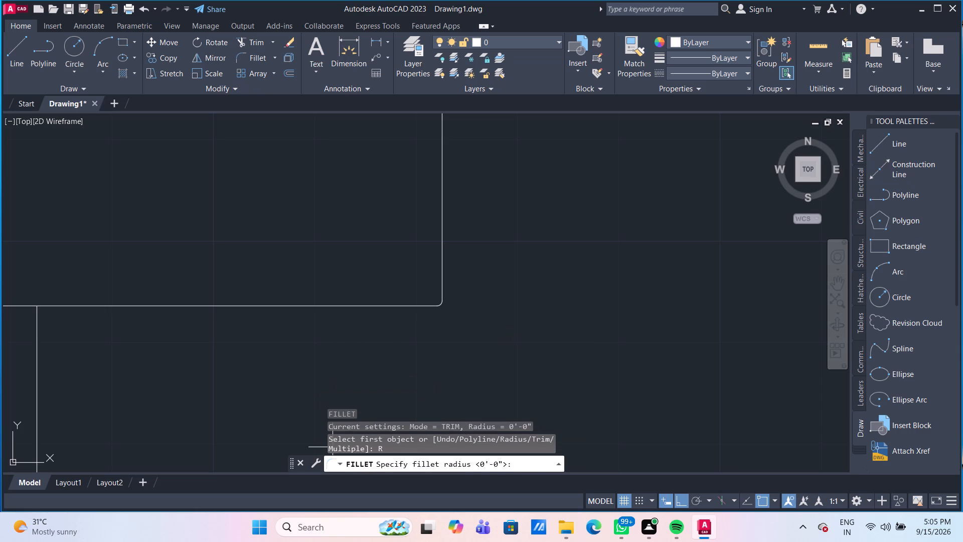
text(0.5")
key(Return)
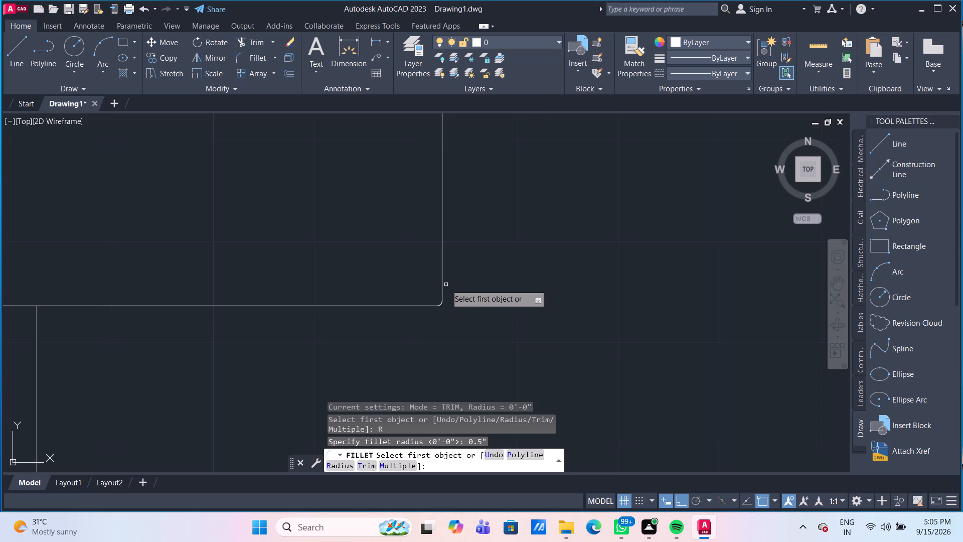
middle_drag(461, 293, 460, 414)
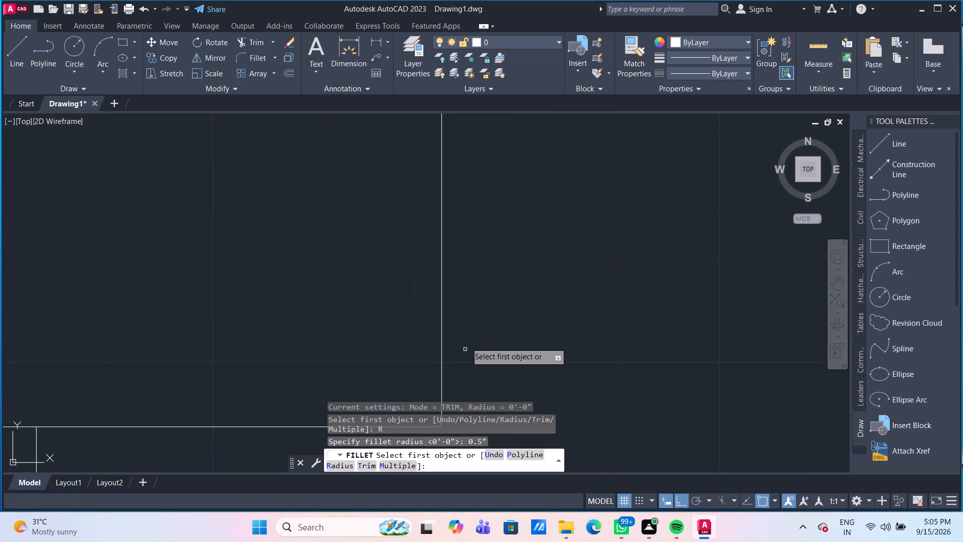
scroll(467, 333, down, 2)
click(439, 211)
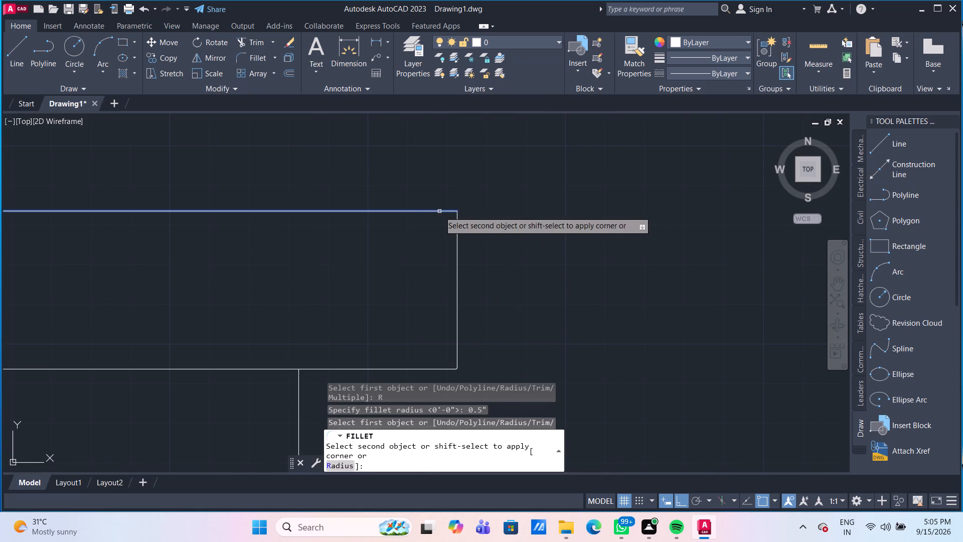
click(457, 222)
Fillet the upper outer corner of the second-lowest tread's nosing with the same 0.5" radius.
scroll(501, 242, down, 2)
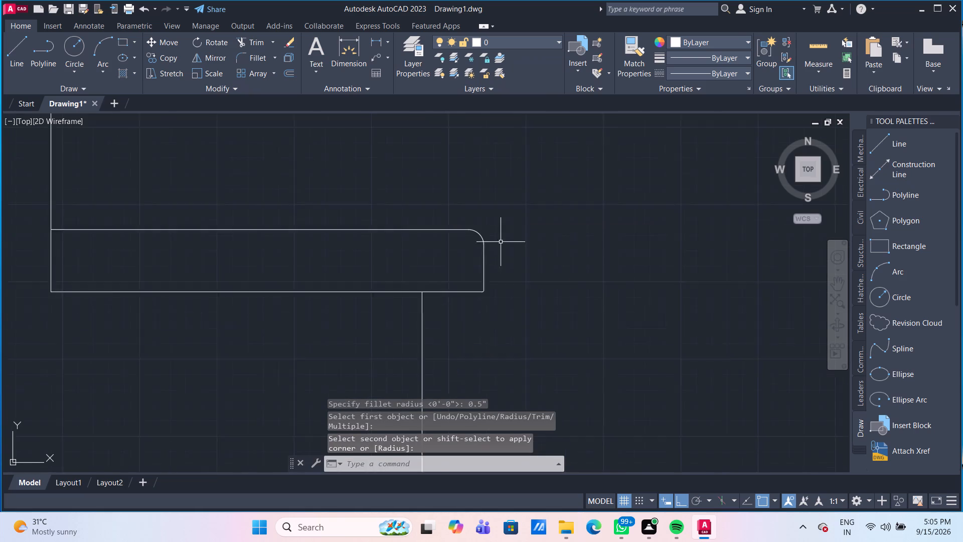
scroll(501, 242, down, 1)
scroll(510, 305, up, 2)
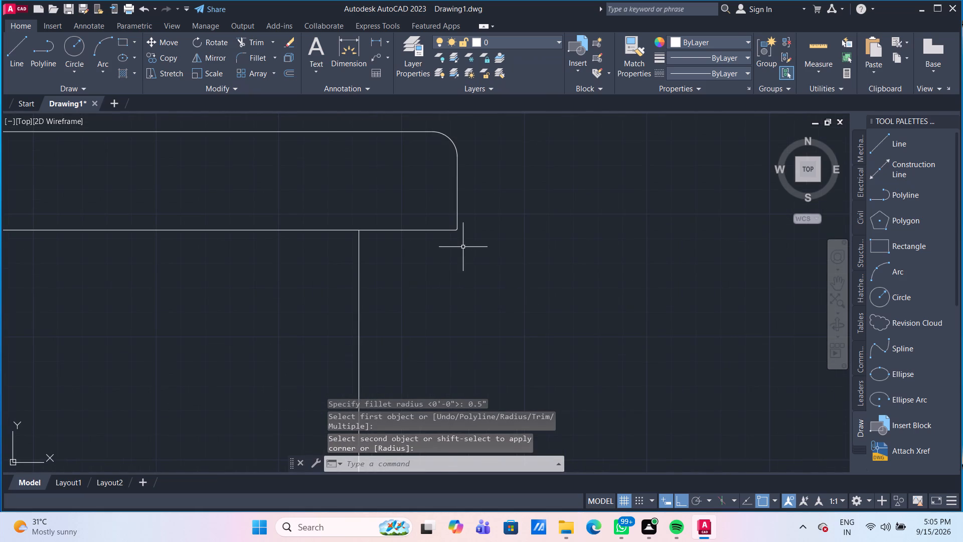
scroll(460, 240, up, 3)
middle_drag(460, 240, 471, 337)
scroll(464, 320, up, 2)
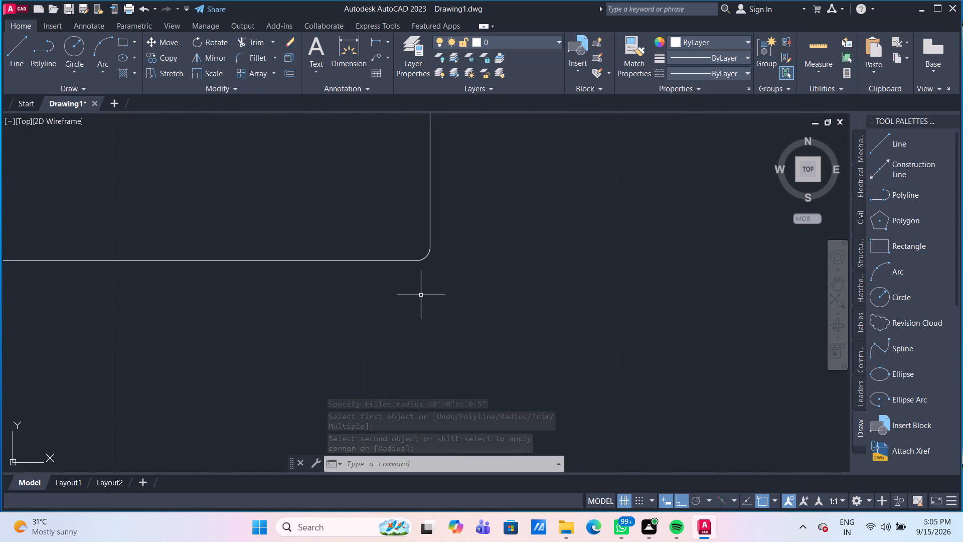
scroll(421, 295, down, 7)
scroll(478, 334, down, 3)
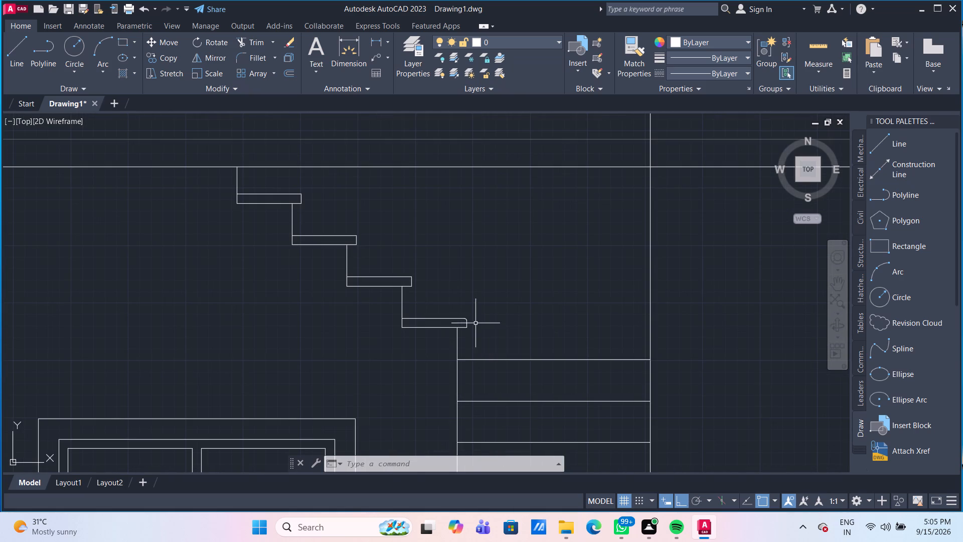
scroll(425, 286, up, 2)
middle_drag(430, 295, 439, 302)
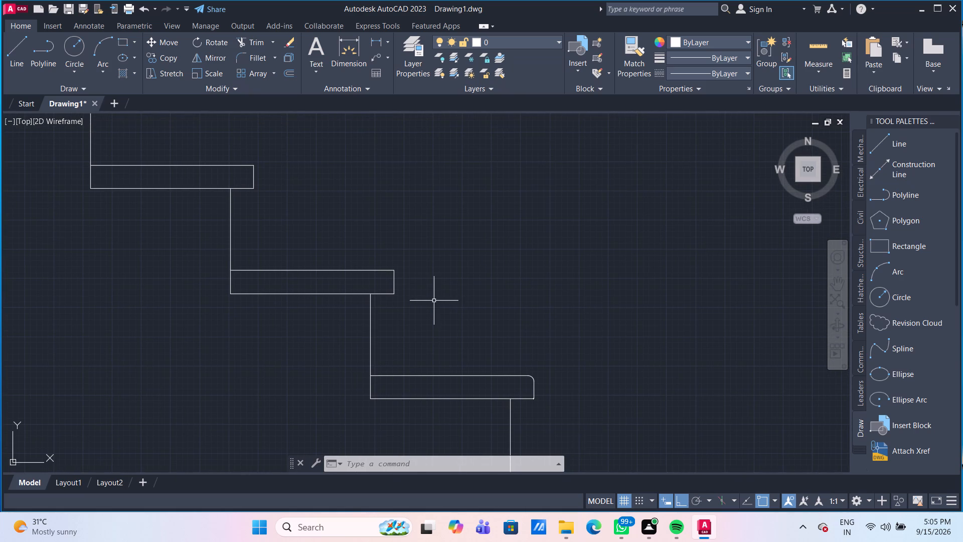
key(f)
key(Return)
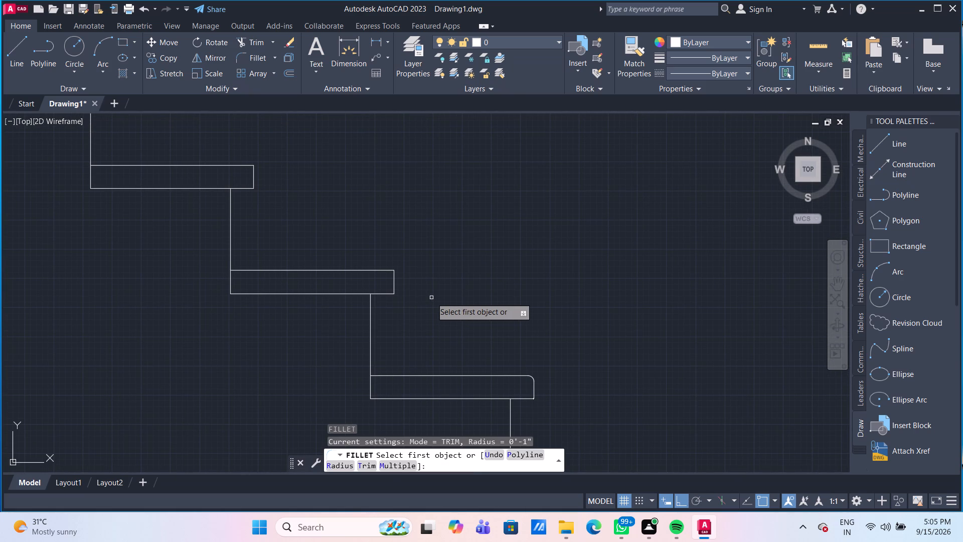
click(387, 270)
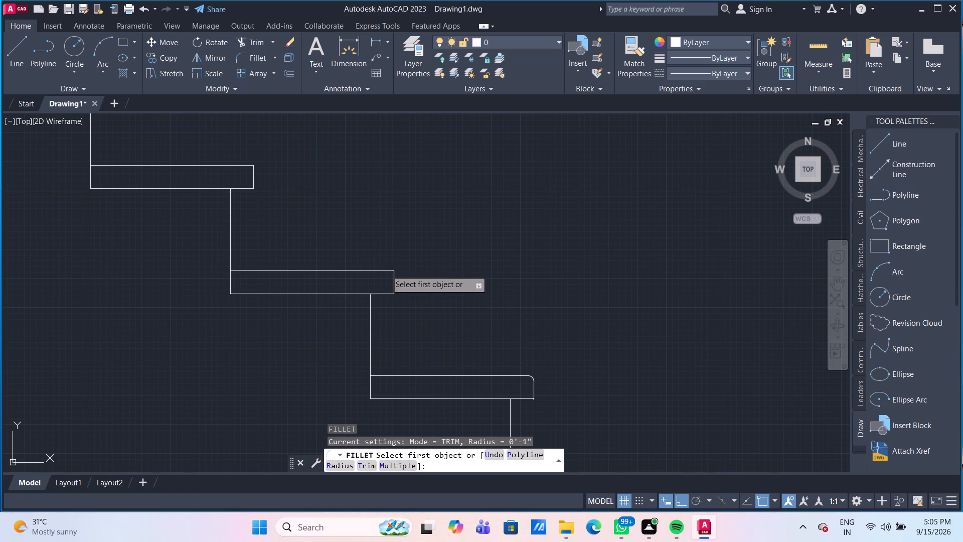
click(393, 283)
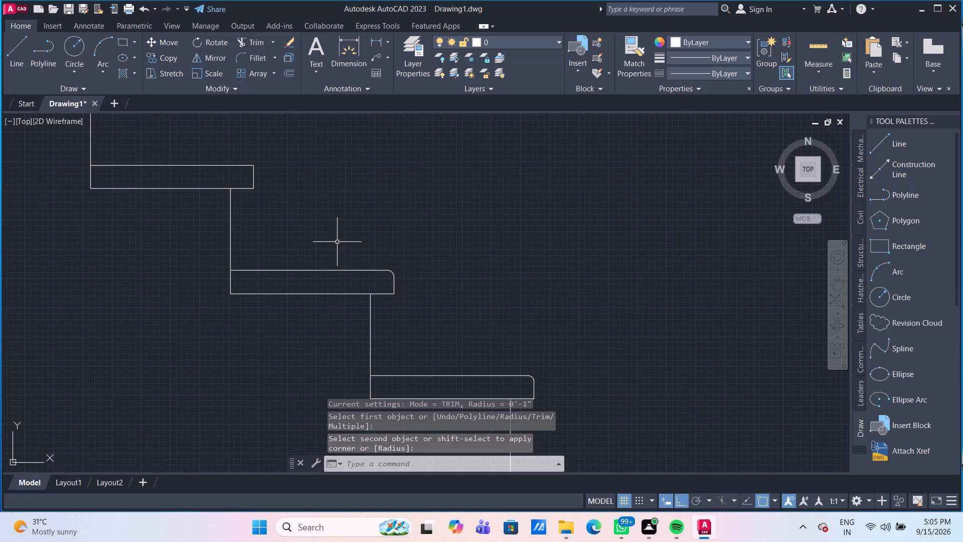
Fillet the upper outer corner of the third tread from the bottom of the upper flight with the same 0.5" radius.
scroll(336, 241, down, 2)
middle_drag(336, 241, 435, 342)
scroll(417, 335, up, 3)
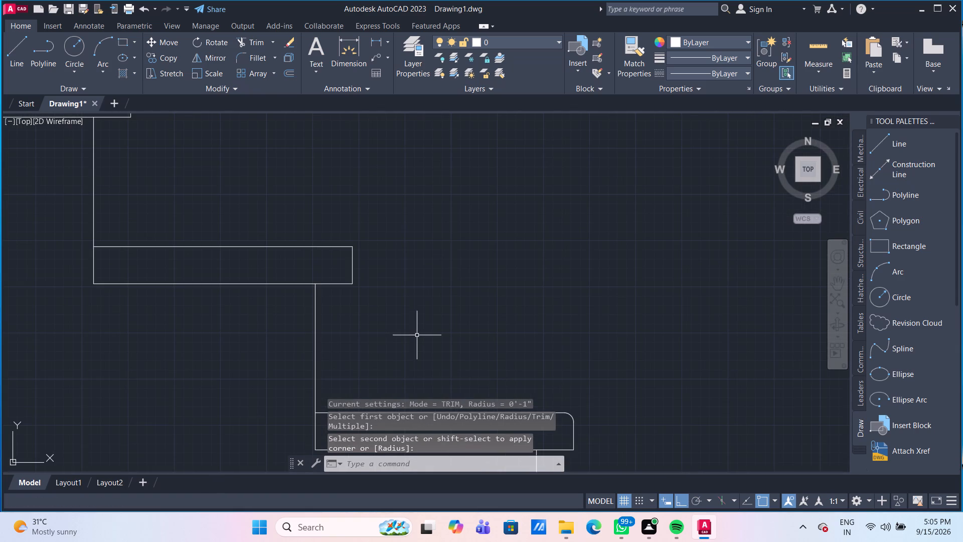
key(f)
key(Return)
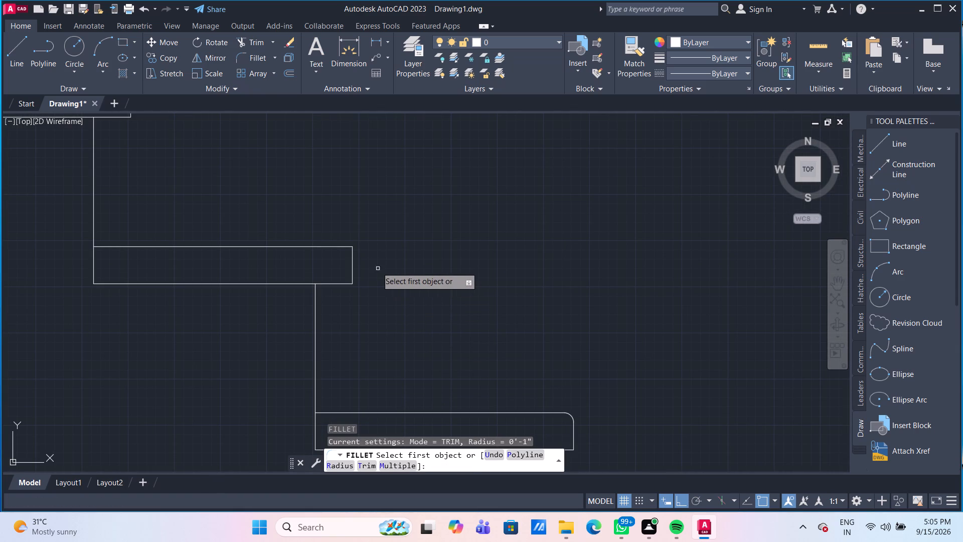
click(354, 265)
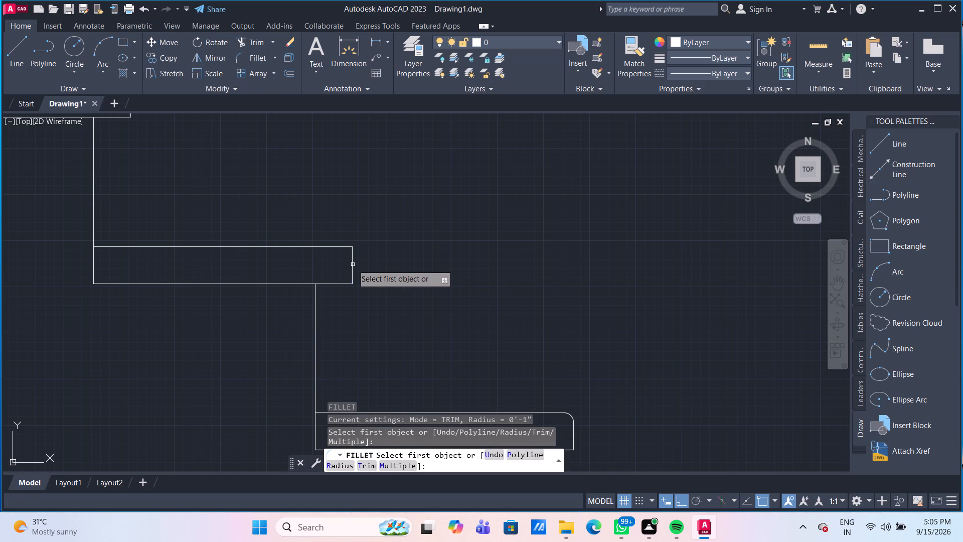
click(353, 264)
click(344, 245)
Fillet the upper outer corner of the topmost tread's nosing with the same 0.5" radius.
scroll(381, 257, down, 2)
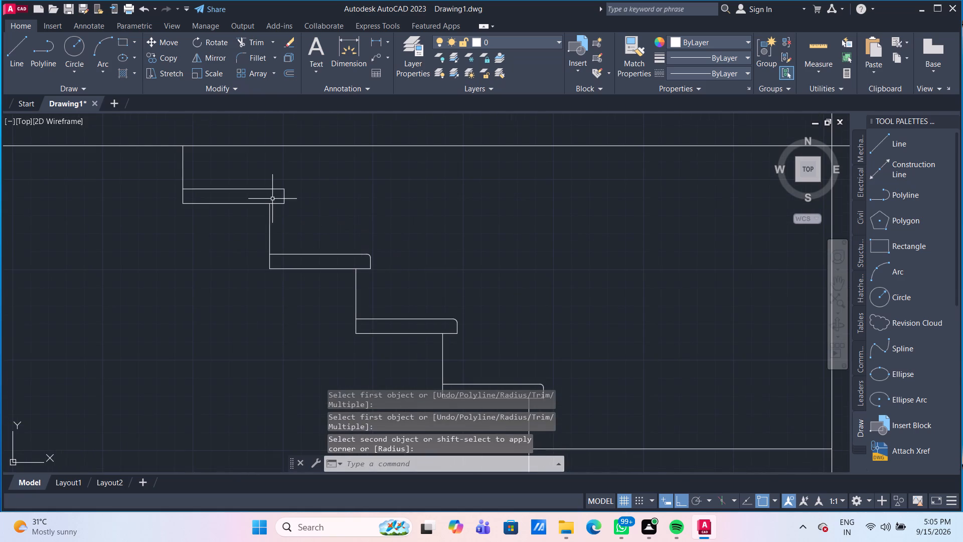
scroll(270, 197, up, 2)
middle_drag(315, 193, 357, 257)
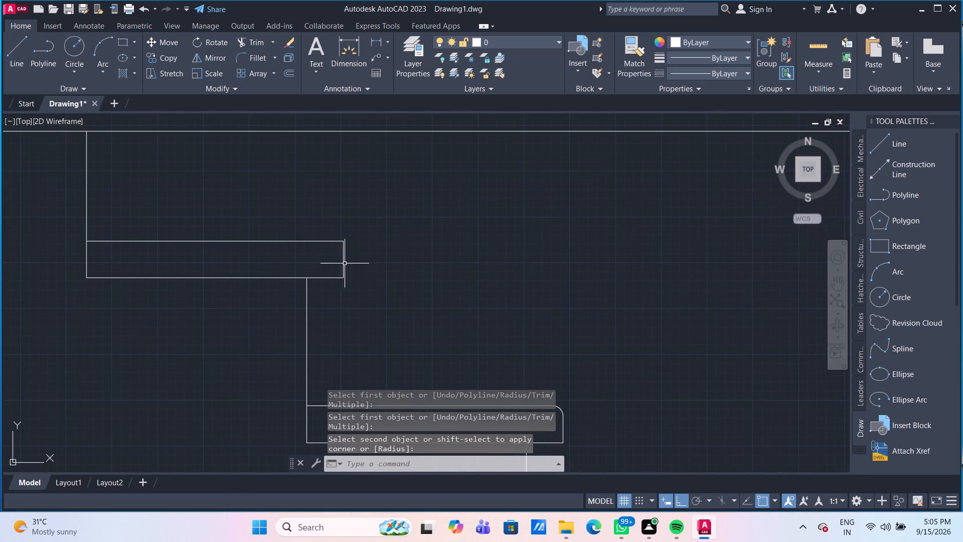
key(f)
key(Return)
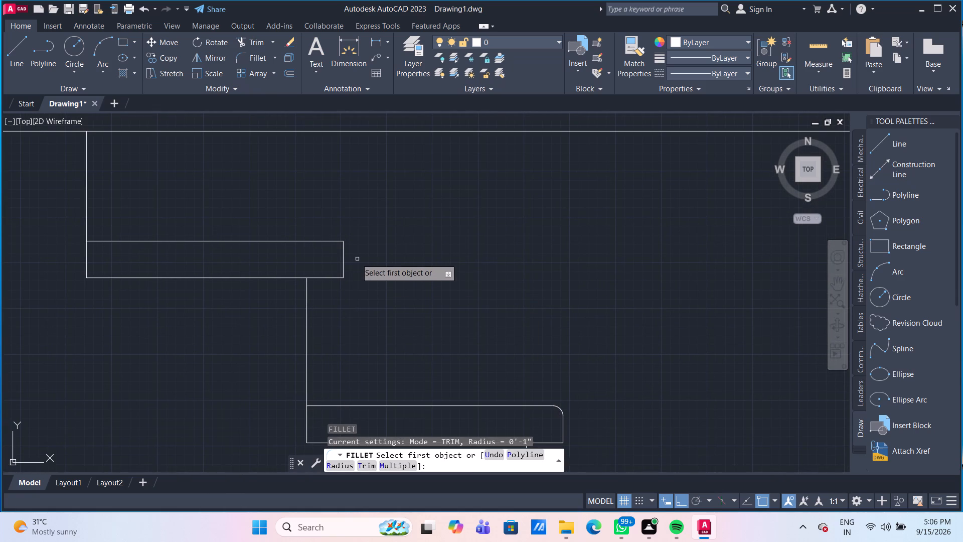
click(344, 254)
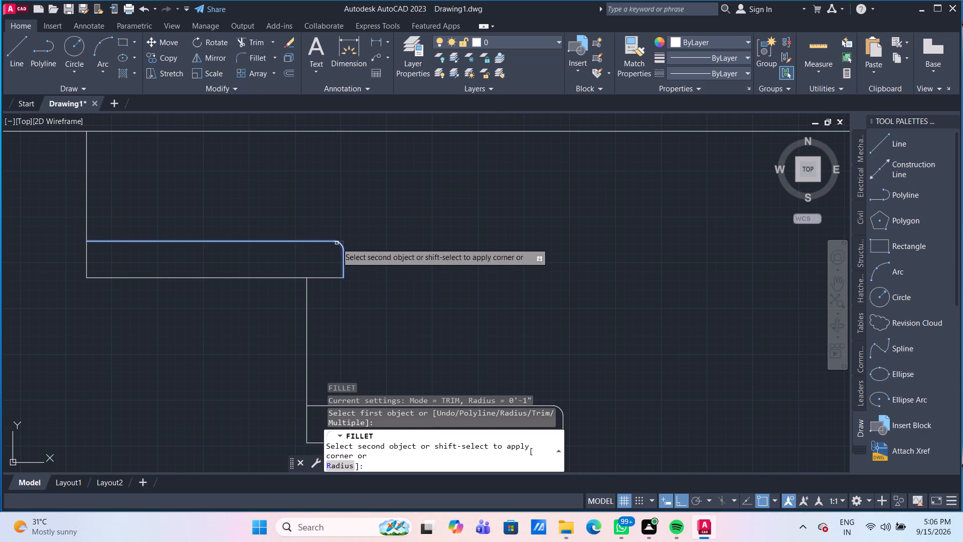
click(335, 241)
Fillet the lowest tread nosing's lower outer corner between its underside and front edge with the same 0.5" radius.
scroll(480, 305, down, 3)
middle_drag(568, 359, 479, 295)
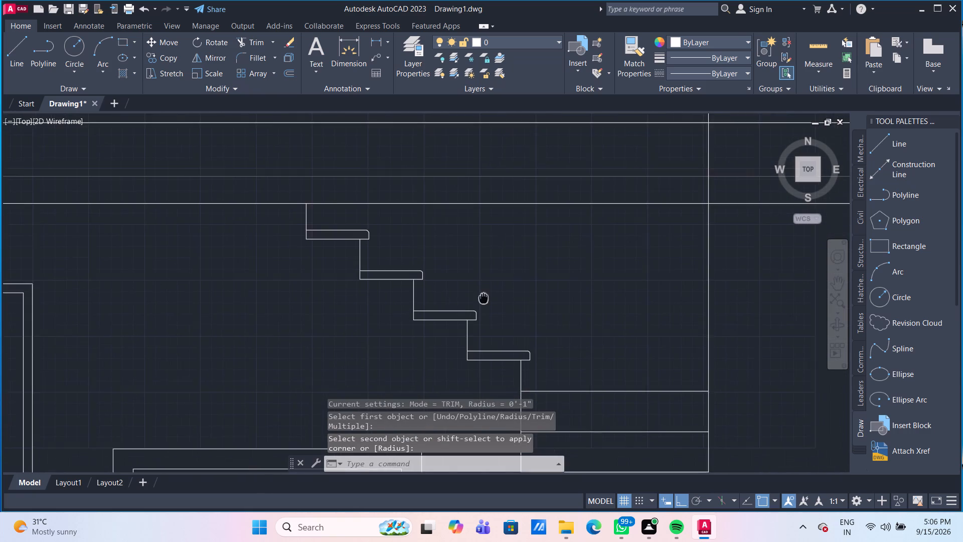
middle_drag(479, 295, 478, 295)
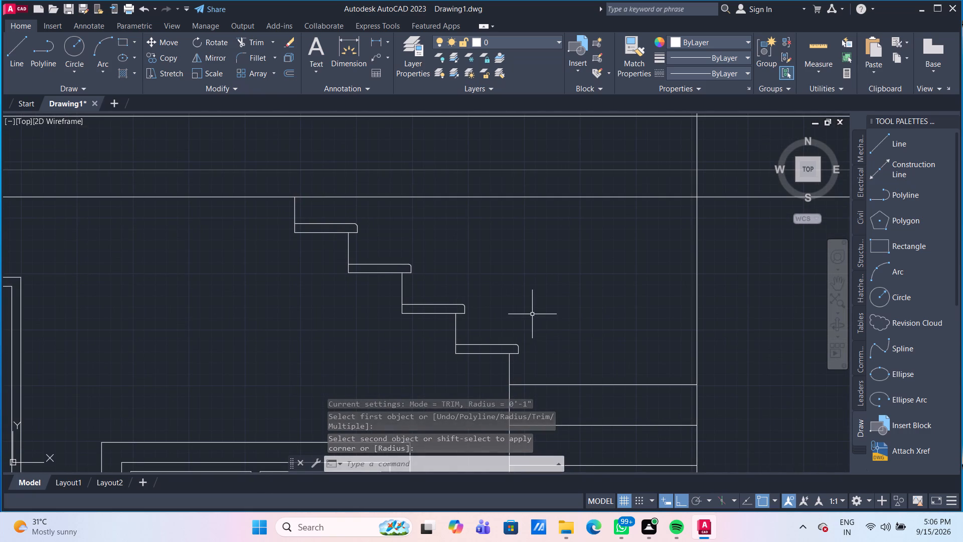
scroll(532, 314, down, 4)
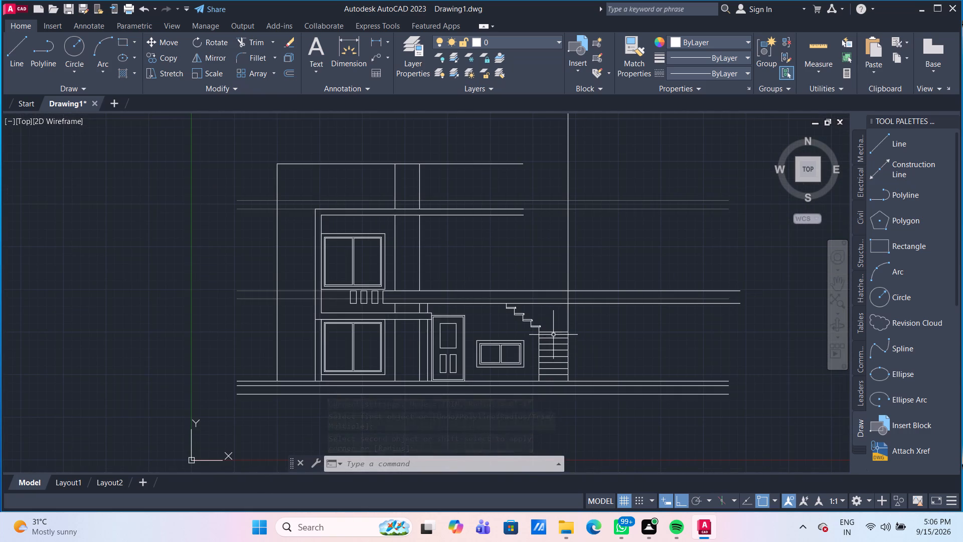
scroll(553, 335, up, 2)
scroll(495, 321, up, 5)
scroll(579, 310, up, 3)
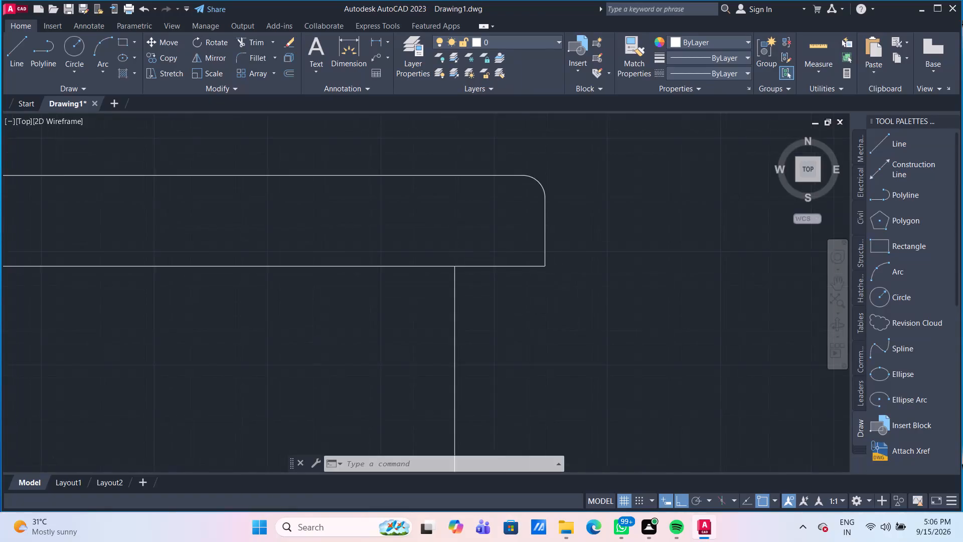
middle_drag(531, 251, 522, 303)
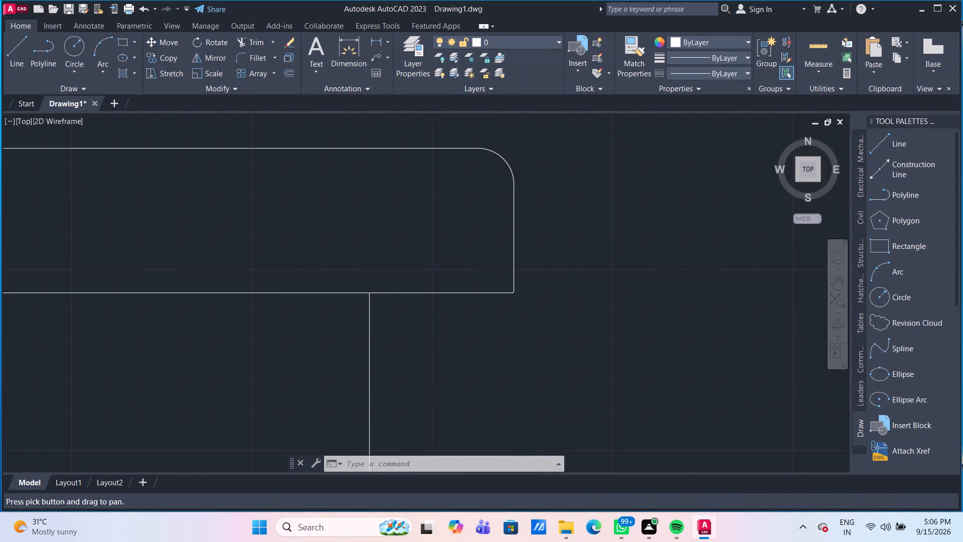
key(Escape)
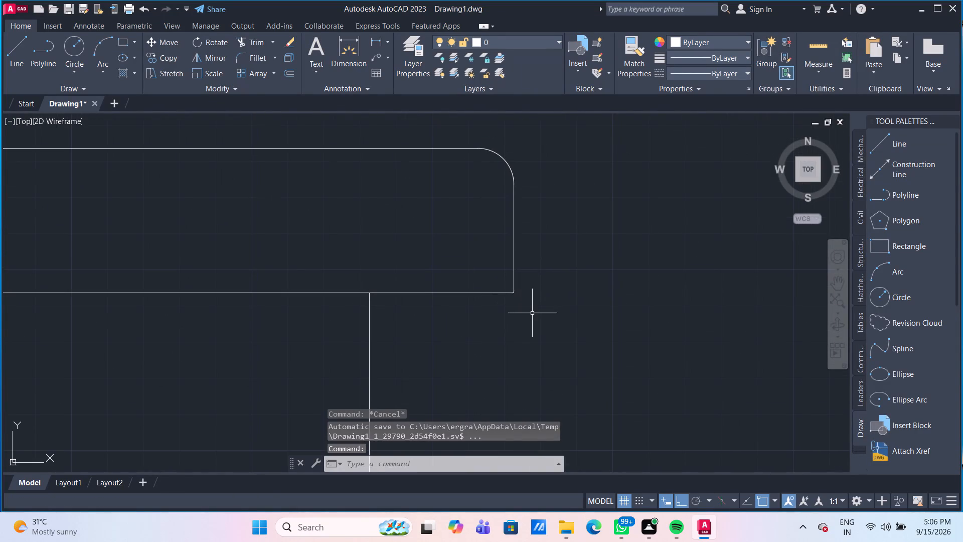
key(f)
key(Return)
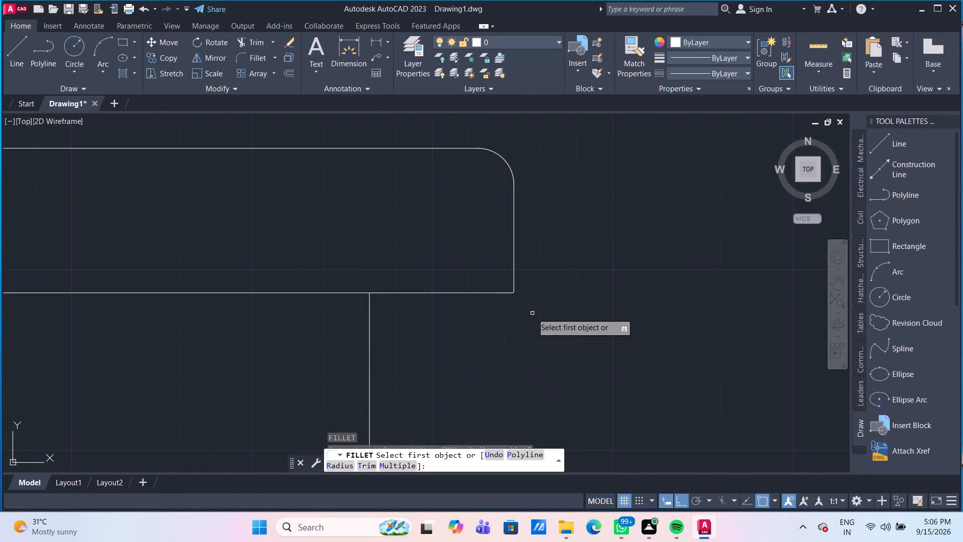
click(501, 294)
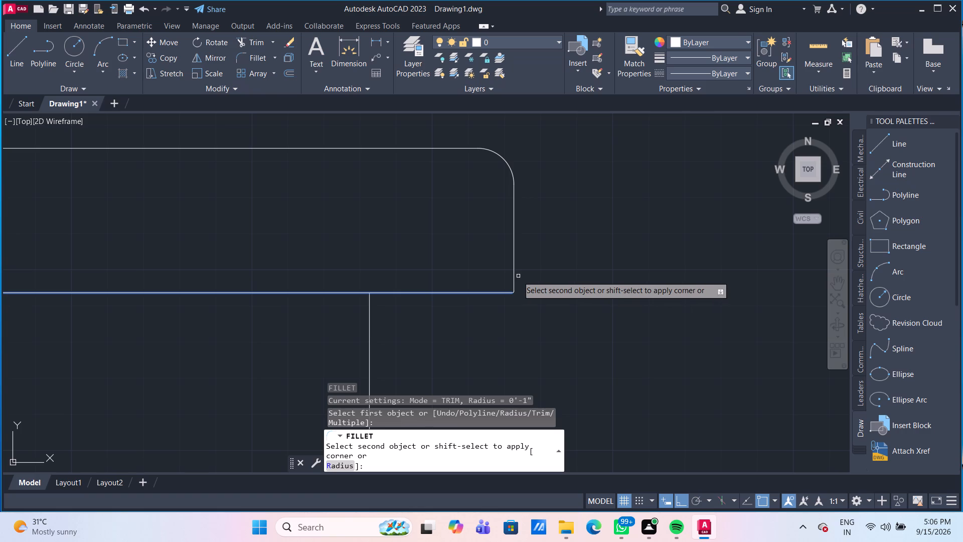
click(514, 274)
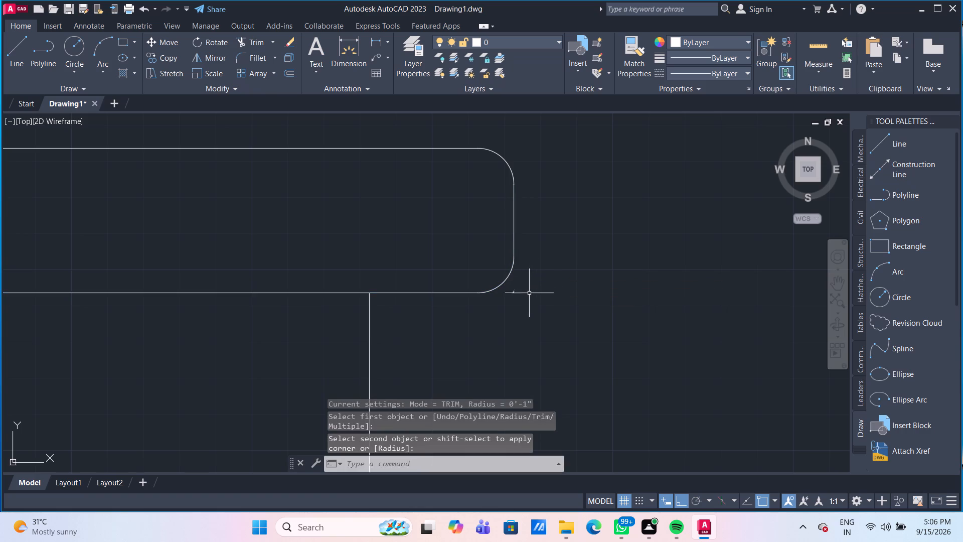
key(Escape)
Erase the tiny stray arc left at the lower outer corner of the lowest tread's nosing.
click(527, 308)
click(512, 290)
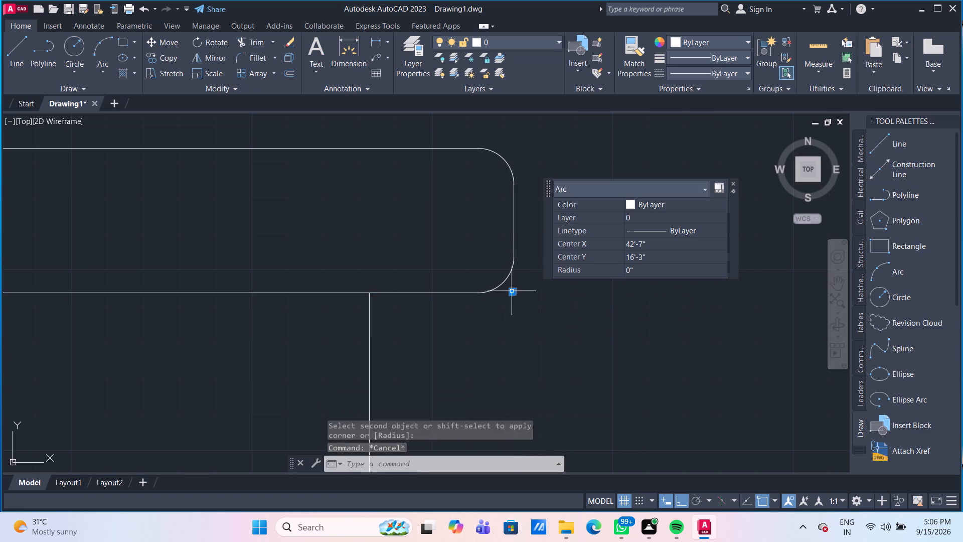
key(Delete)
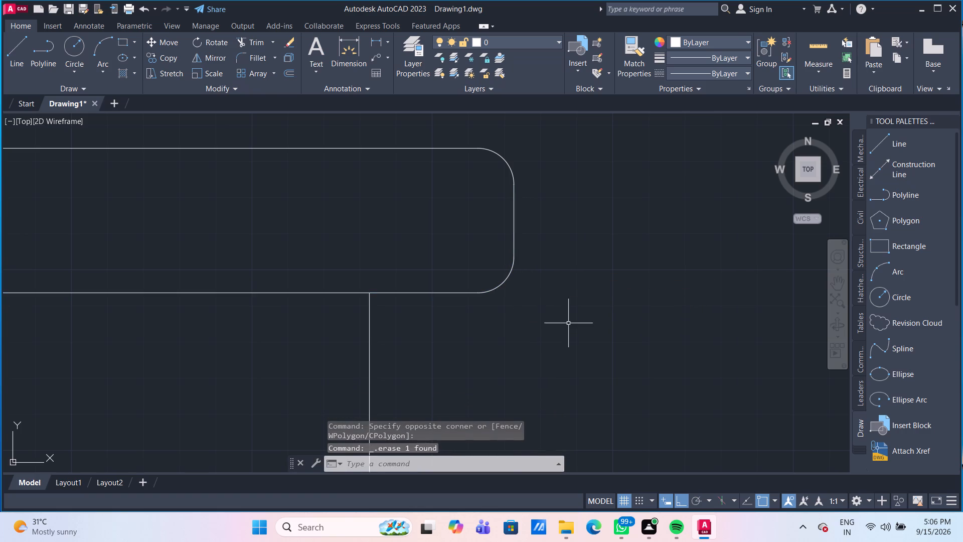
Square the lowest tread nosing's lower outer corner with a 0-radius fillet and erase the leftover 1" arc.
click(248, 58)
click(343, 462)
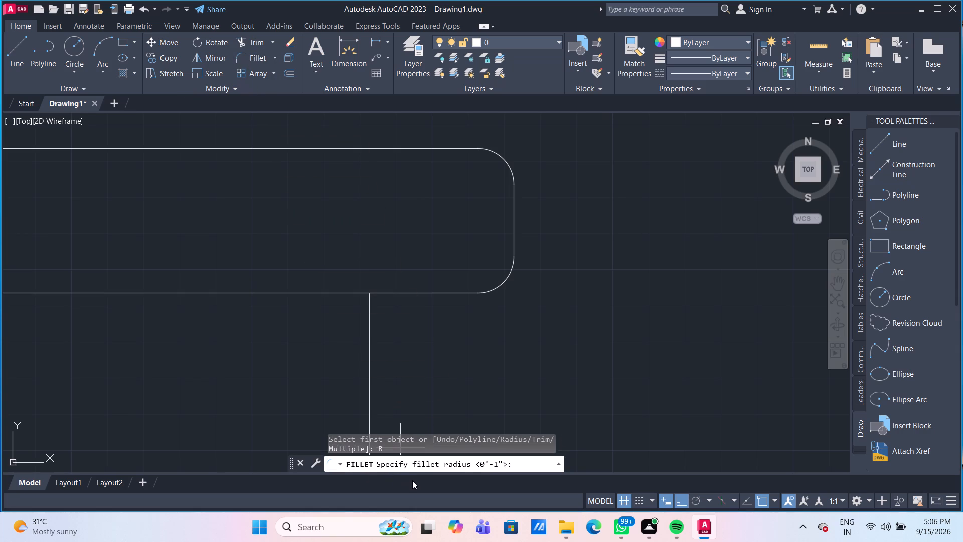
key(0)
key(Return)
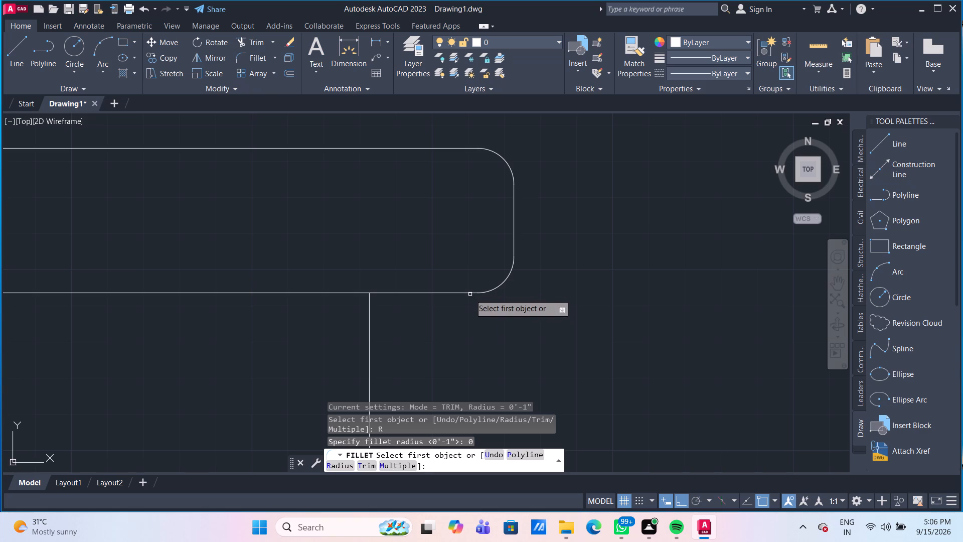
click(470, 294)
click(514, 250)
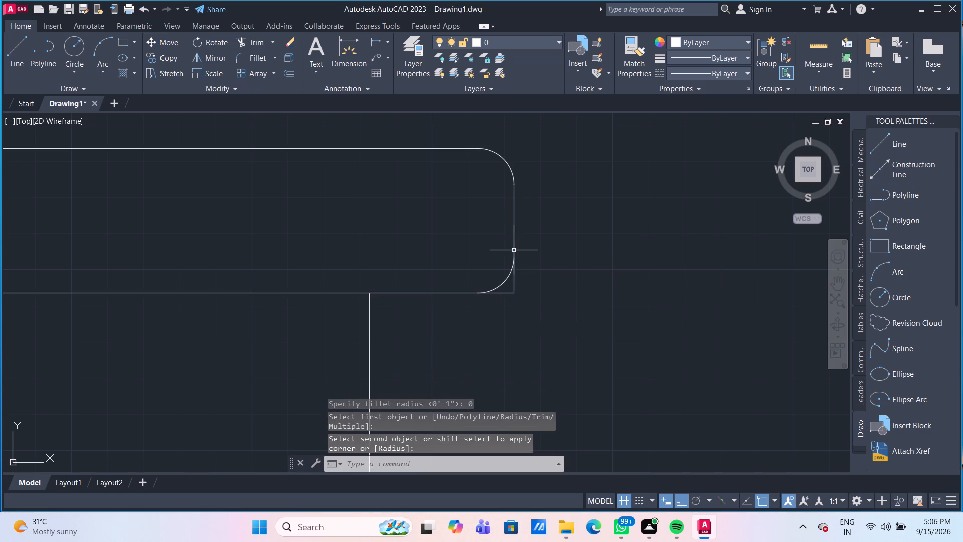
key(Escape)
click(504, 281)
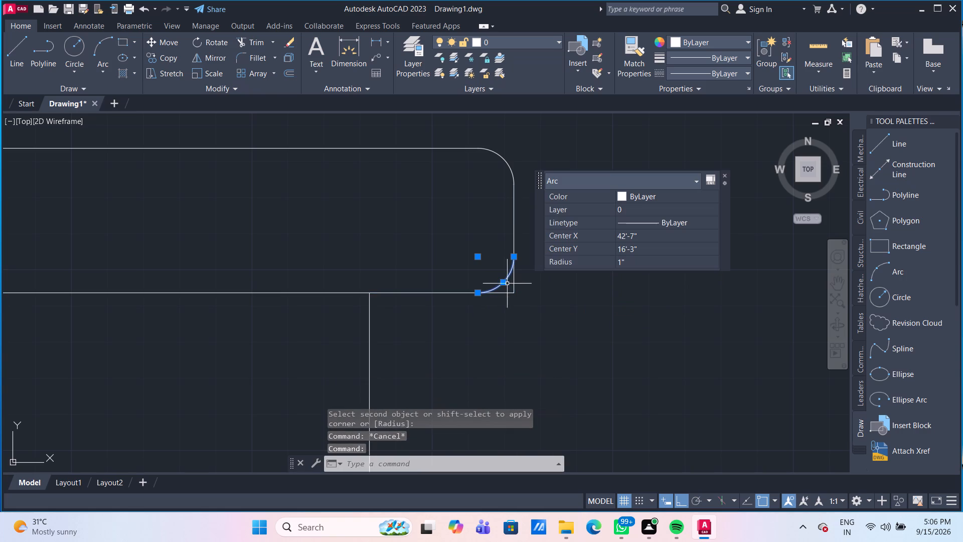
key(Delete)
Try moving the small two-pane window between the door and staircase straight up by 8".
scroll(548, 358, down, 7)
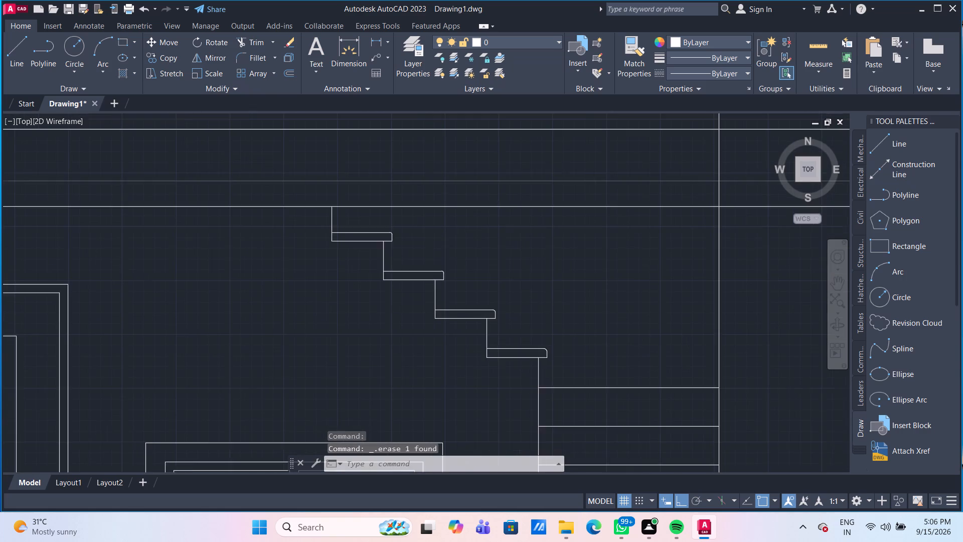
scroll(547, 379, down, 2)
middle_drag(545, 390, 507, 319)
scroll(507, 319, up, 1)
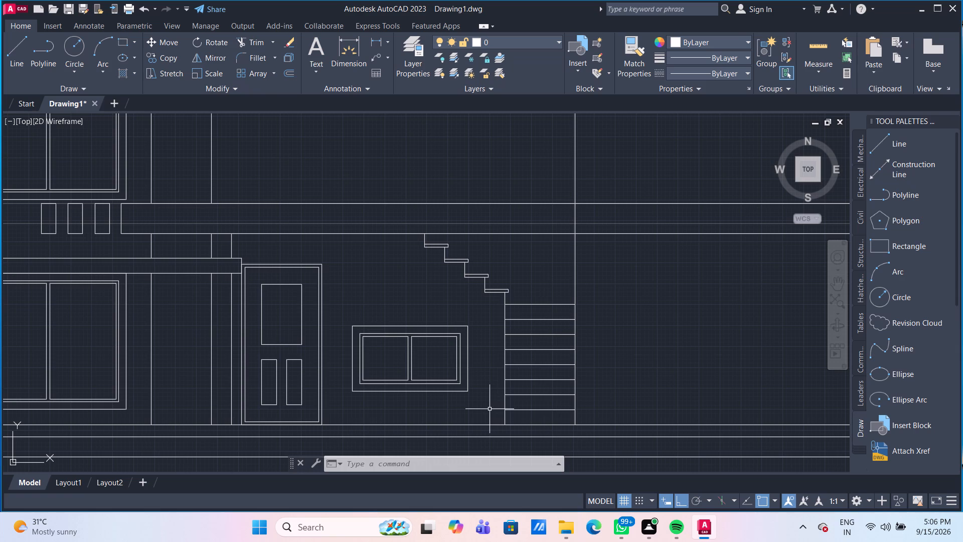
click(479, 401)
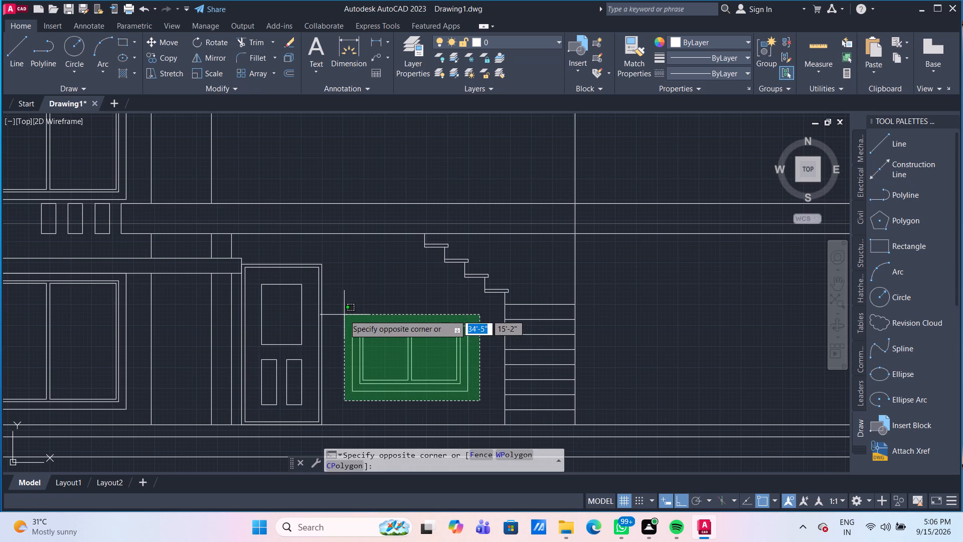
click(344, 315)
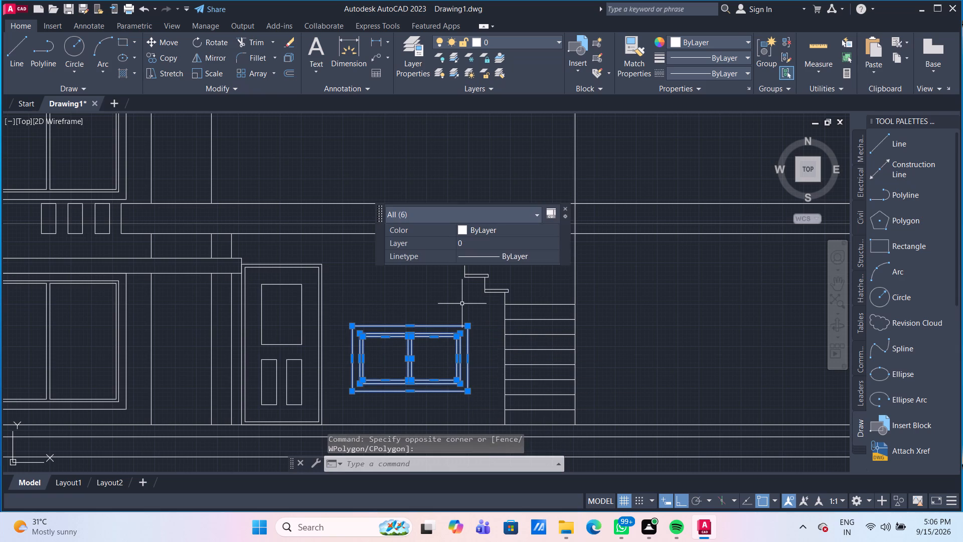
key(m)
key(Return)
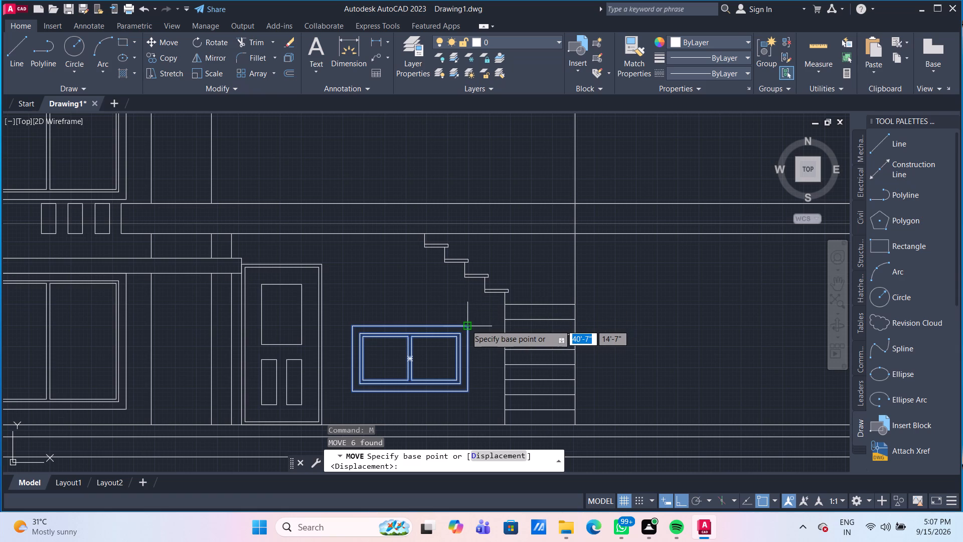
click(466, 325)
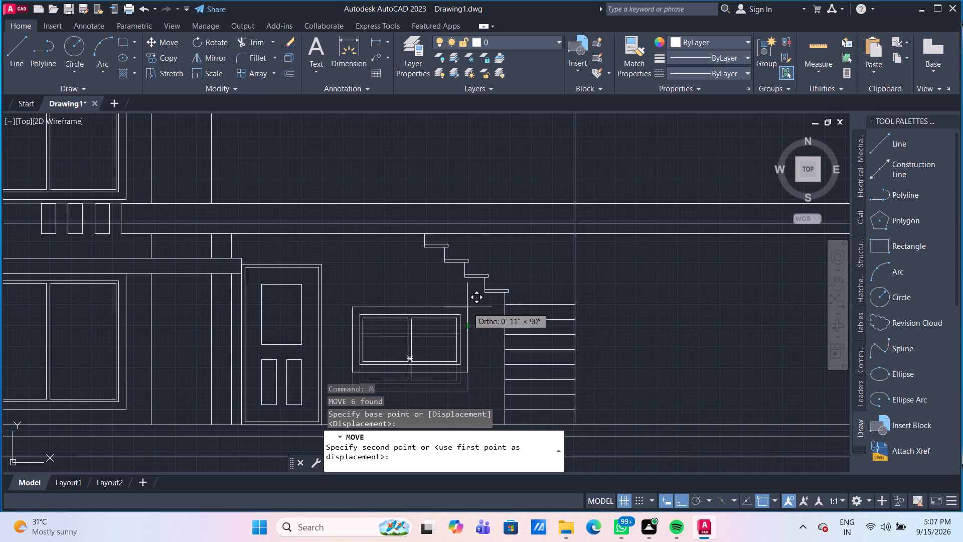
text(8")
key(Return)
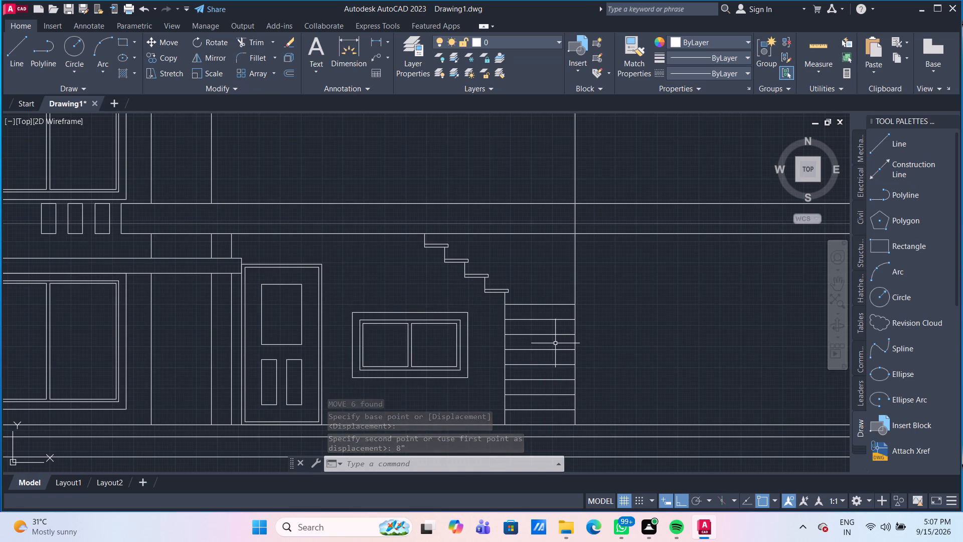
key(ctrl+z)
Move the small two-pane window between the door and staircase straight up by 3".
scroll(555, 343, down, 1)
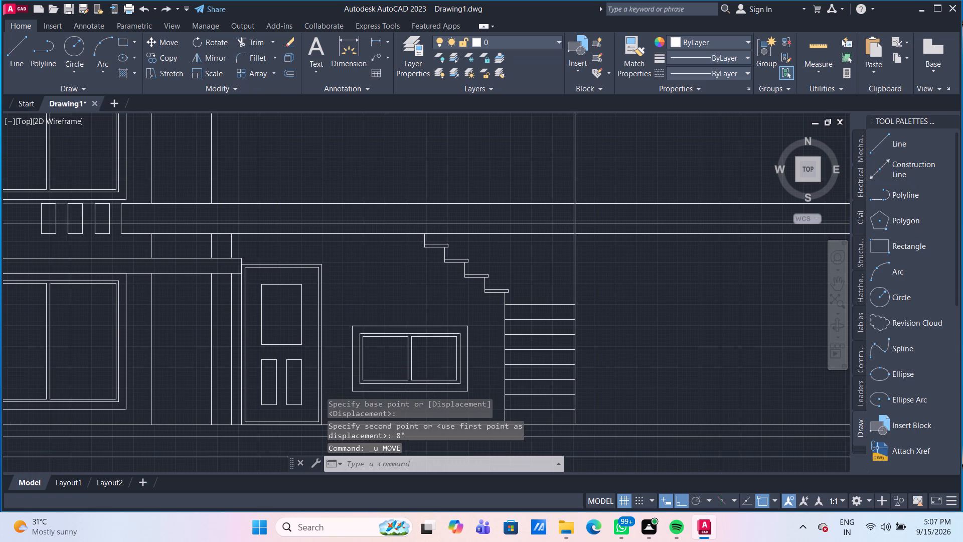
scroll(555, 343, down, 1)
scroll(518, 364, up, 2)
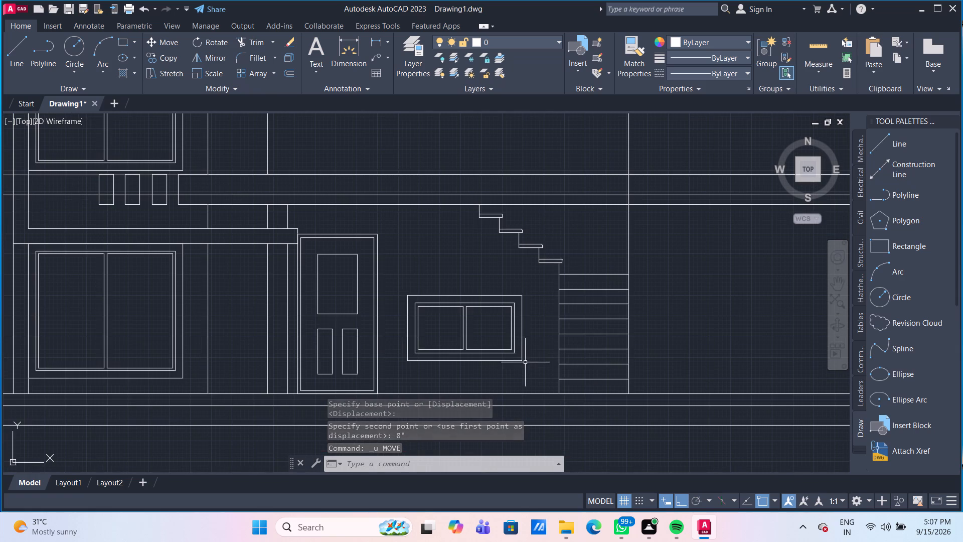
click(529, 365)
click(424, 286)
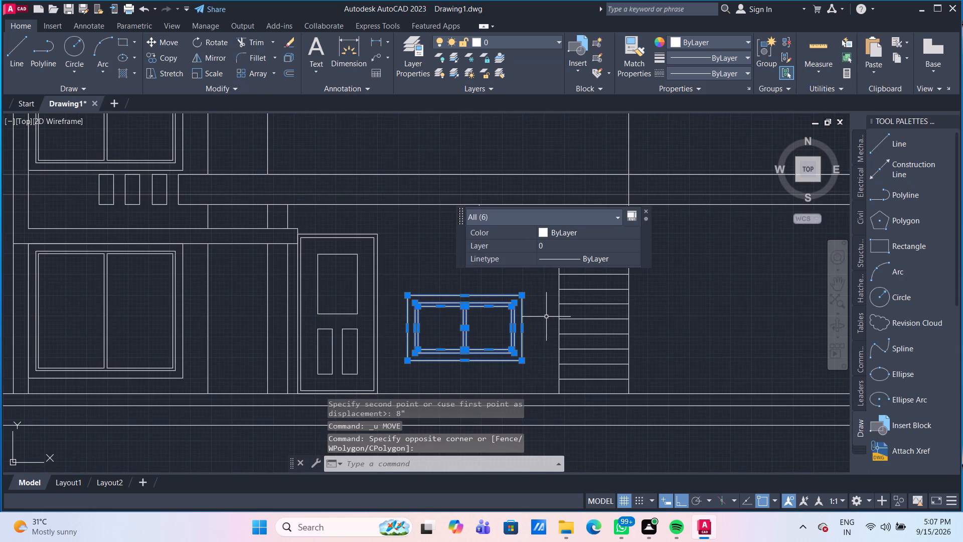
key(m)
key(Return)
scroll(546, 316, up, 2)
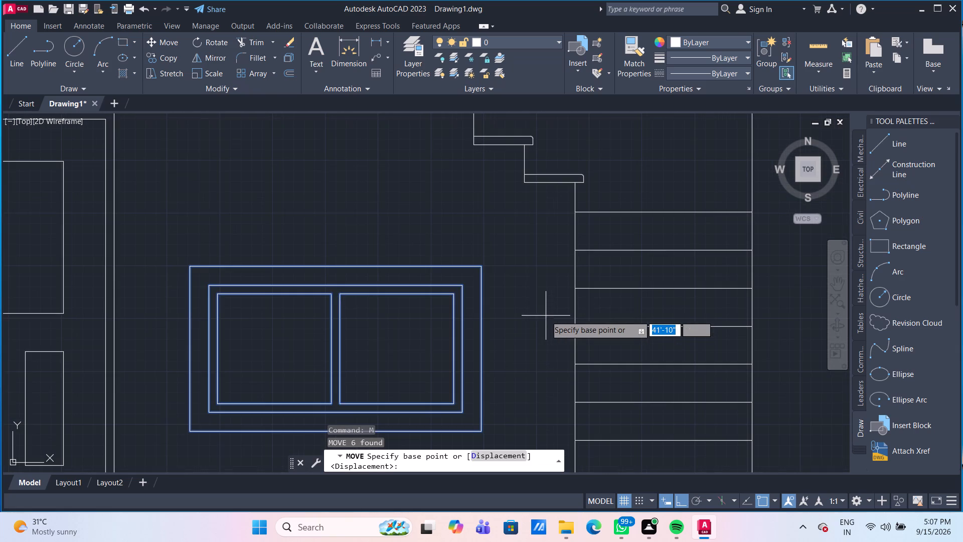
click(484, 267)
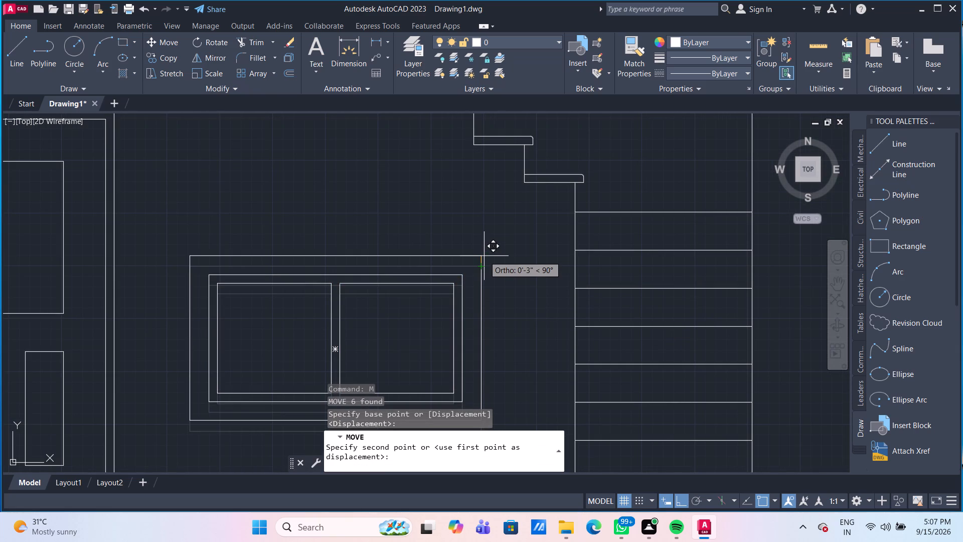
text(3")
key(Return)
Examine the whole elevation and the upper stair flight's treads.
scroll(484, 256, down, 3)
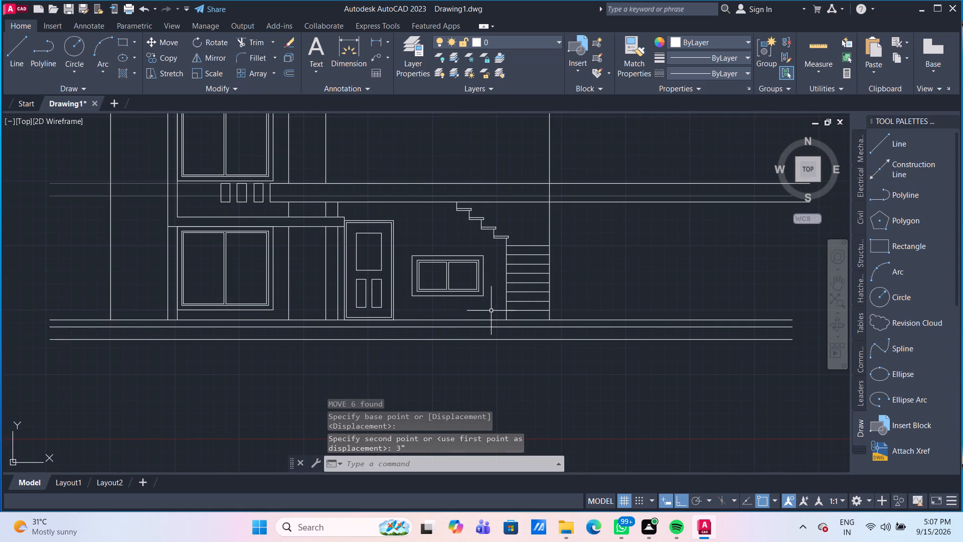
scroll(491, 311, down, 1)
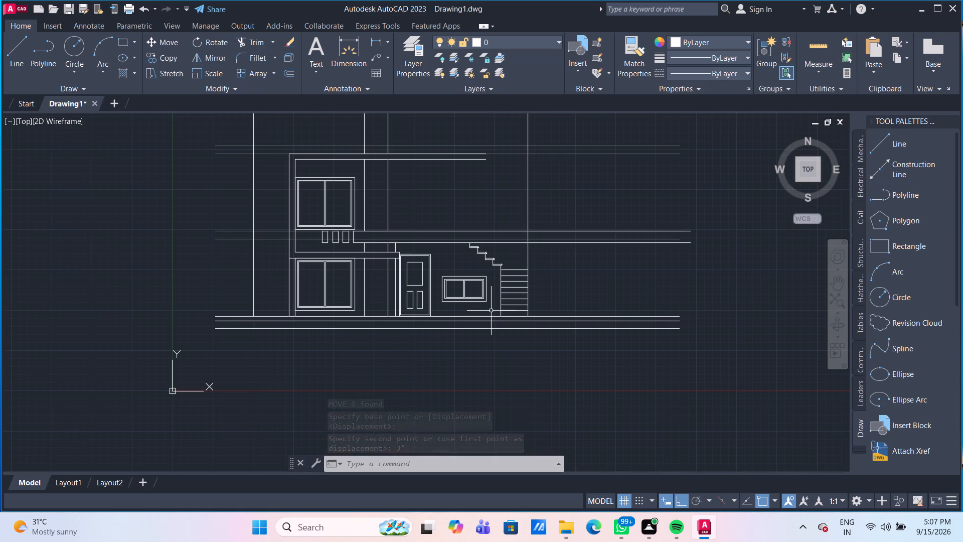
middle_drag(477, 345, 474, 380)
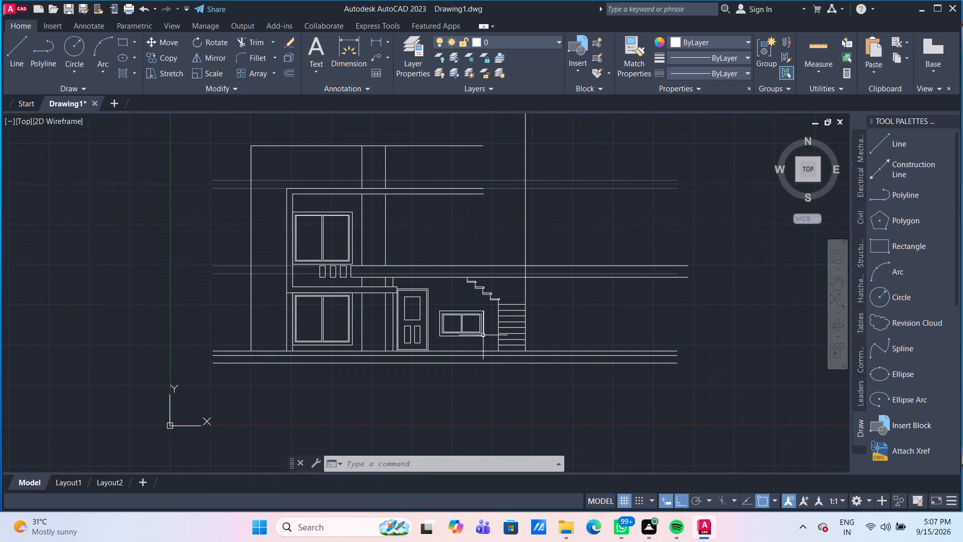
scroll(502, 290, up, 4)
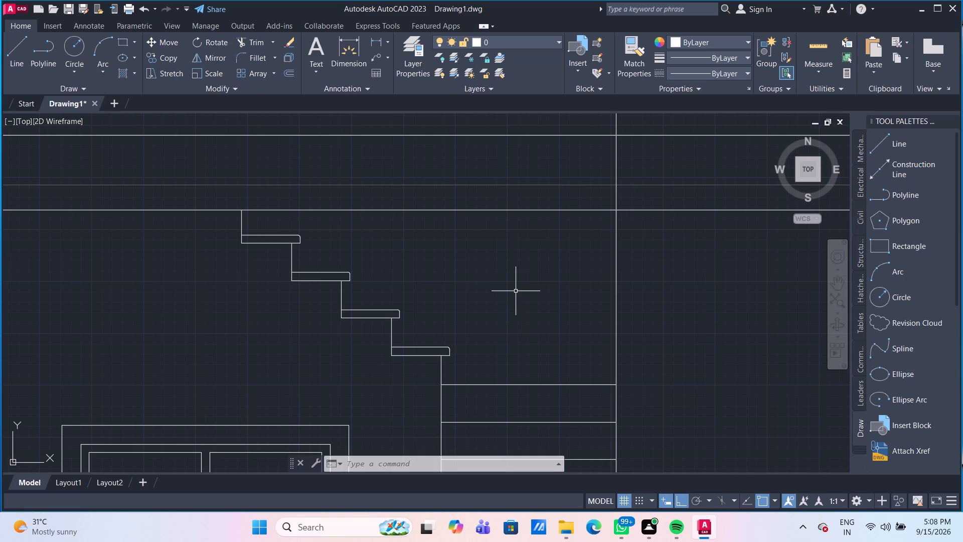
scroll(513, 313, down, 3)
scroll(343, 244, up, 1)
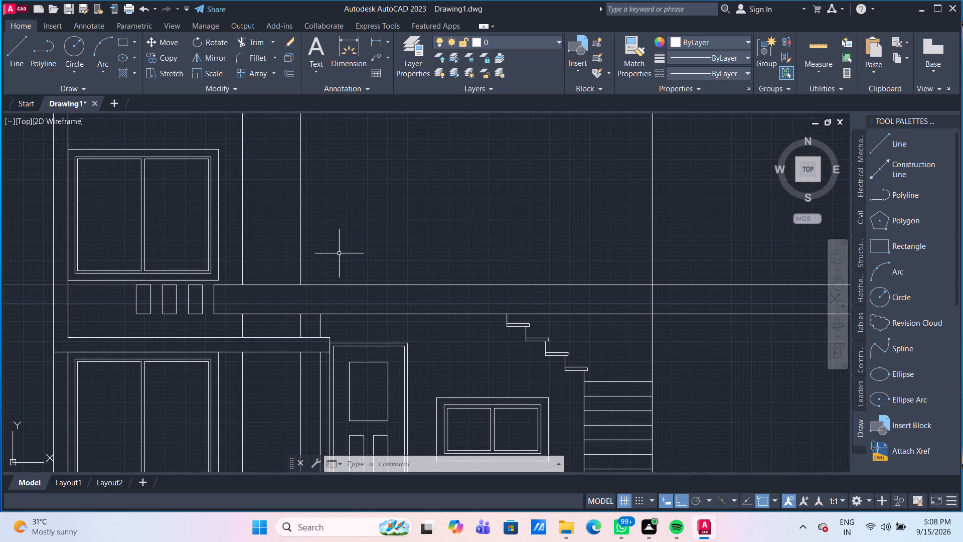
Quick-measure the wall strip above the door and the open upper-storey area between the slab and roof band.
scroll(331, 234, up, 1)
middle_drag(331, 234, 340, 323)
scroll(332, 304, down, 3)
middle_drag(332, 304, 332, 257)
scroll(332, 258, up, 1)
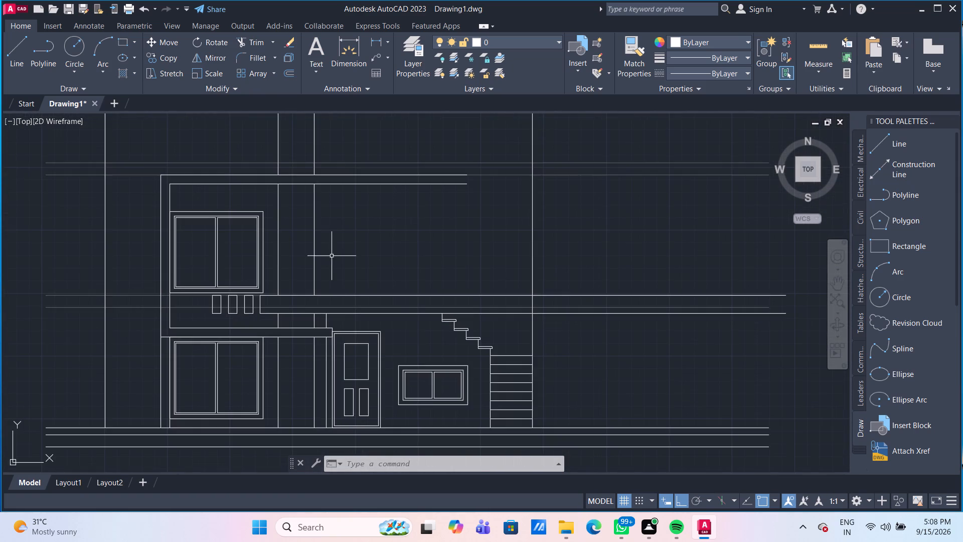
scroll(342, 333, up, 2)
click(825, 46)
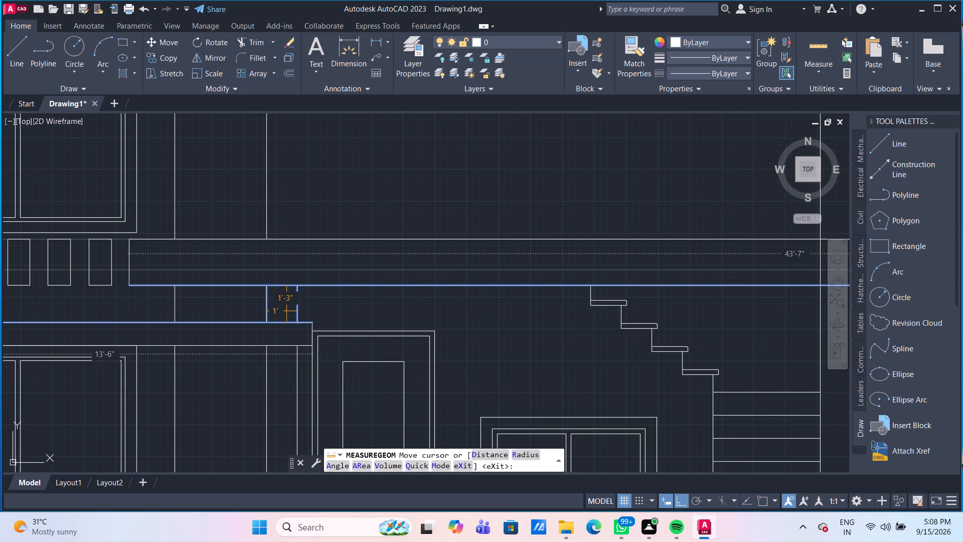
scroll(286, 311, up, 2)
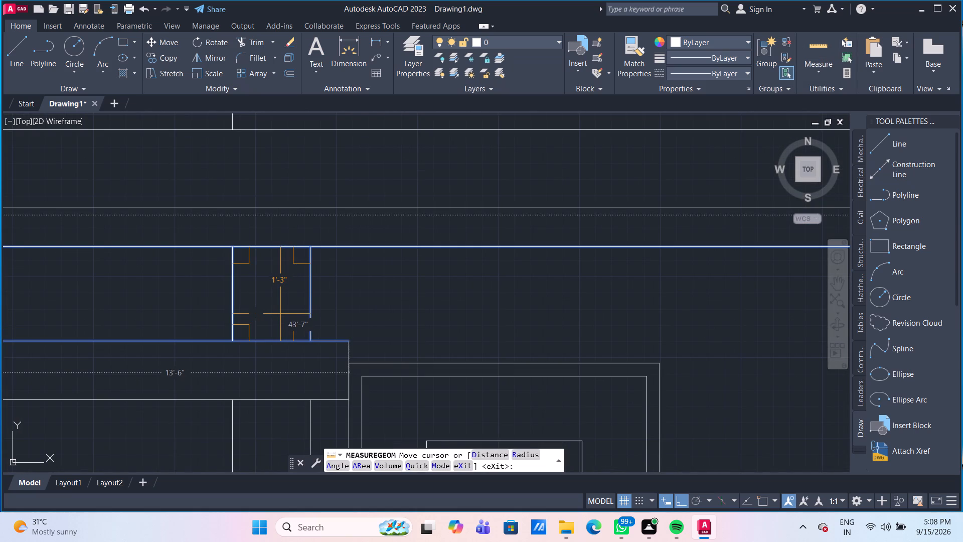
scroll(280, 313, down, 6)
scroll(304, 280, up, 1)
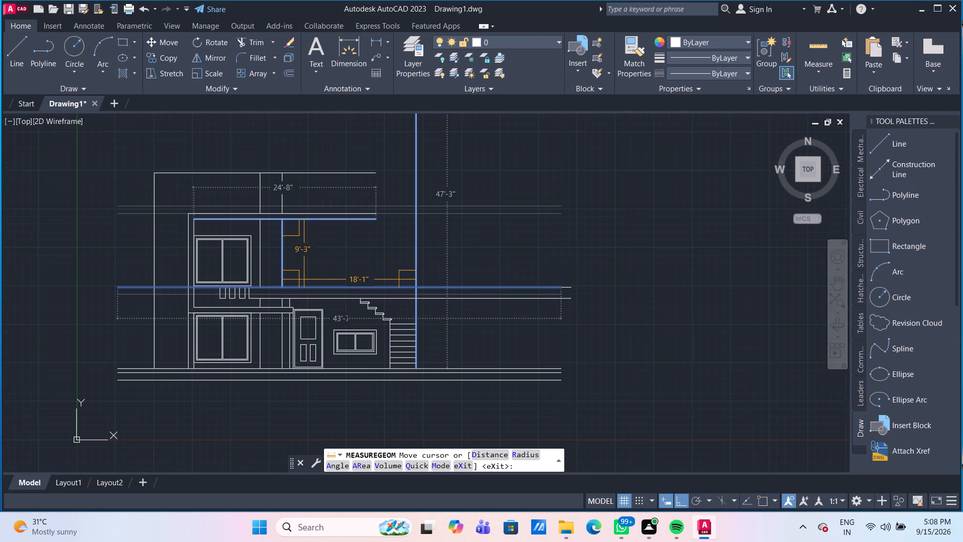
scroll(304, 280, up, 1)
key(Escape)
Offset the upper storey's vertical wall line nearest the open area by 9" toward the staircase side.
scroll(297, 234, up, 2)
middle_drag(312, 246, 317, 298)
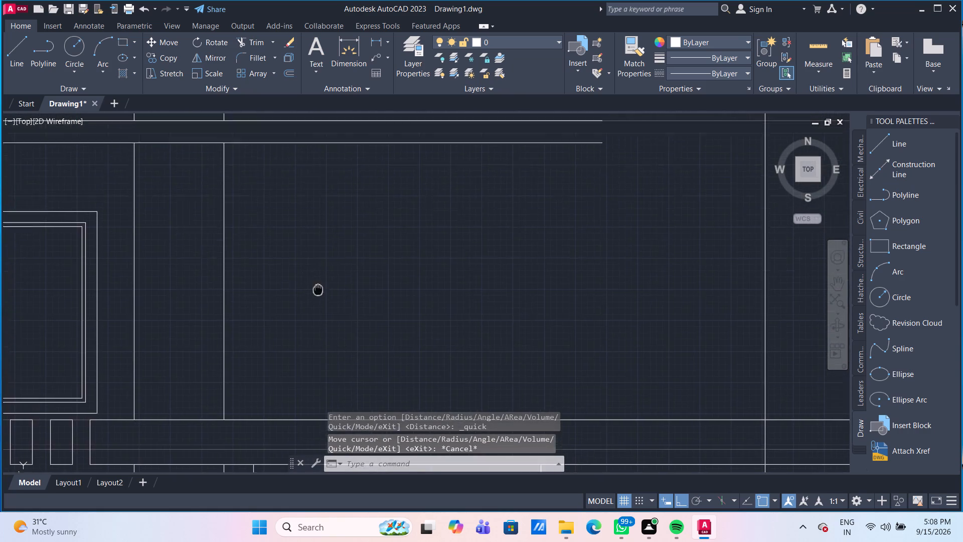
middle_drag(317, 298, 317, 298)
scroll(317, 298, down, 1)
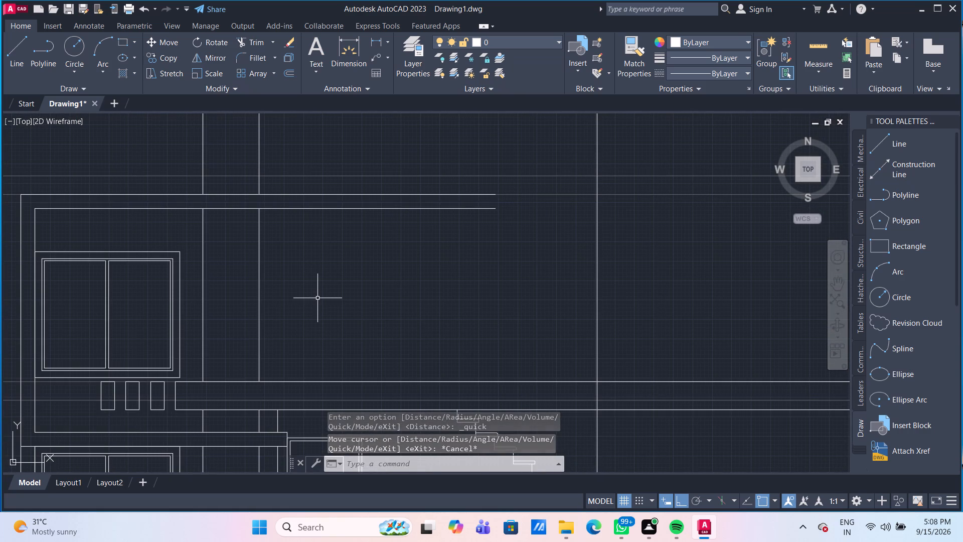
key(o)
key(Return)
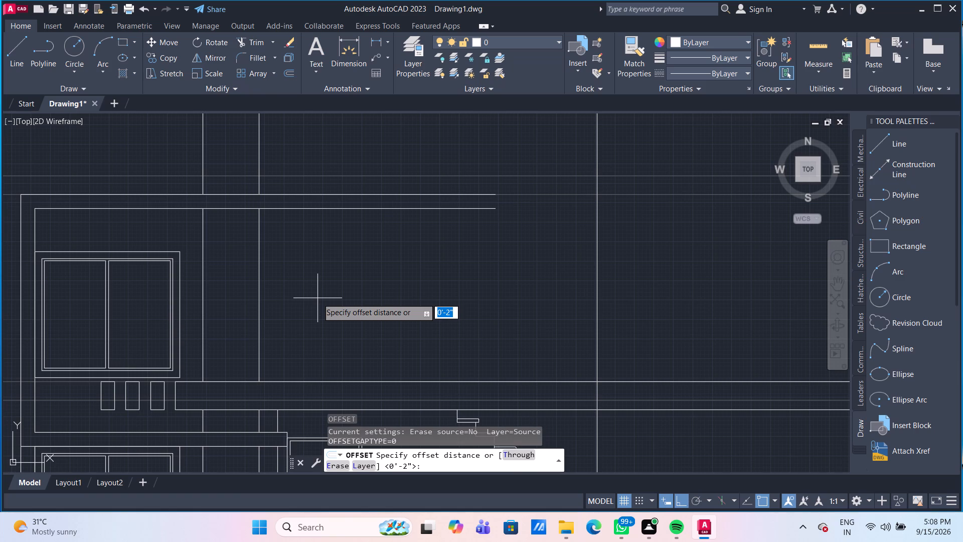
text(9")
key(Return)
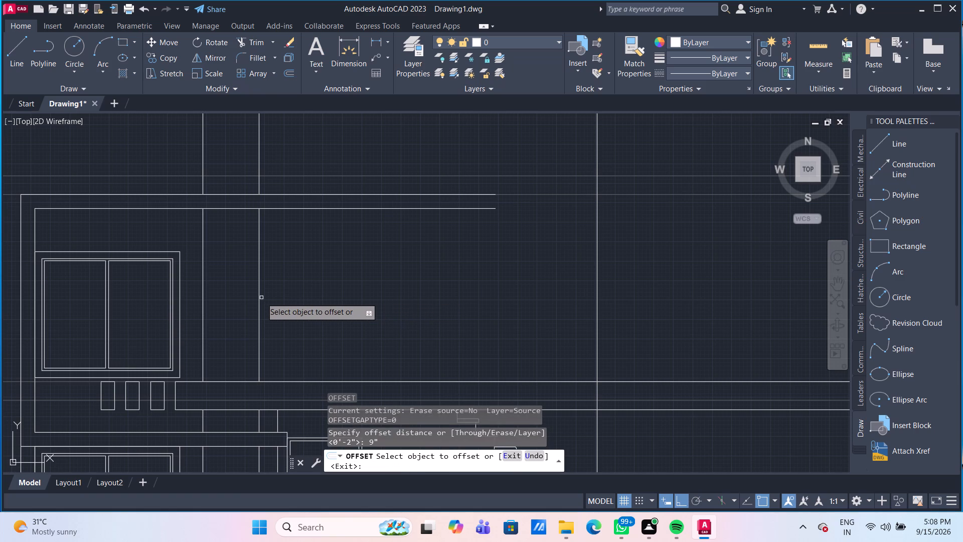
click(258, 297)
click(291, 298)
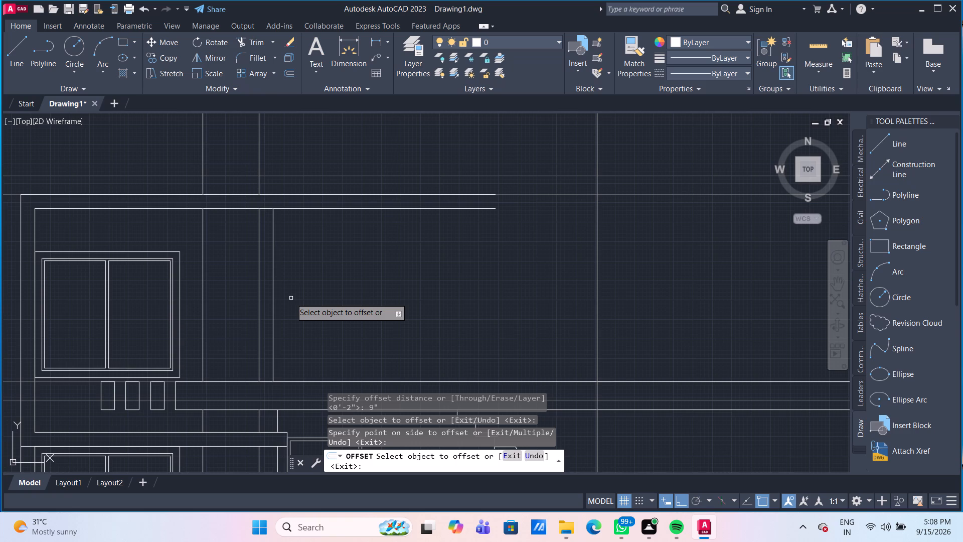
Offset the new upper-storey vertical wall line by 5" toward the staircase side.
key(Escape)
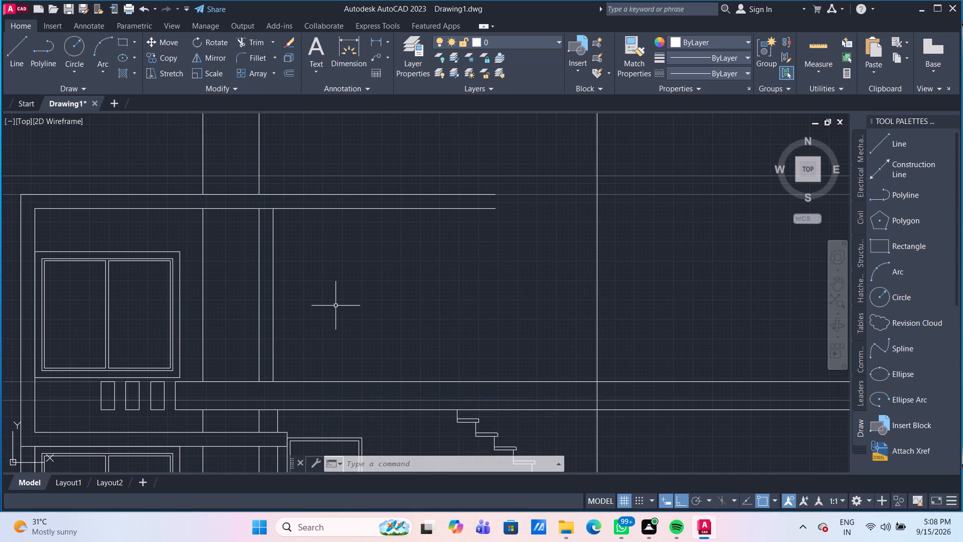
key(o)
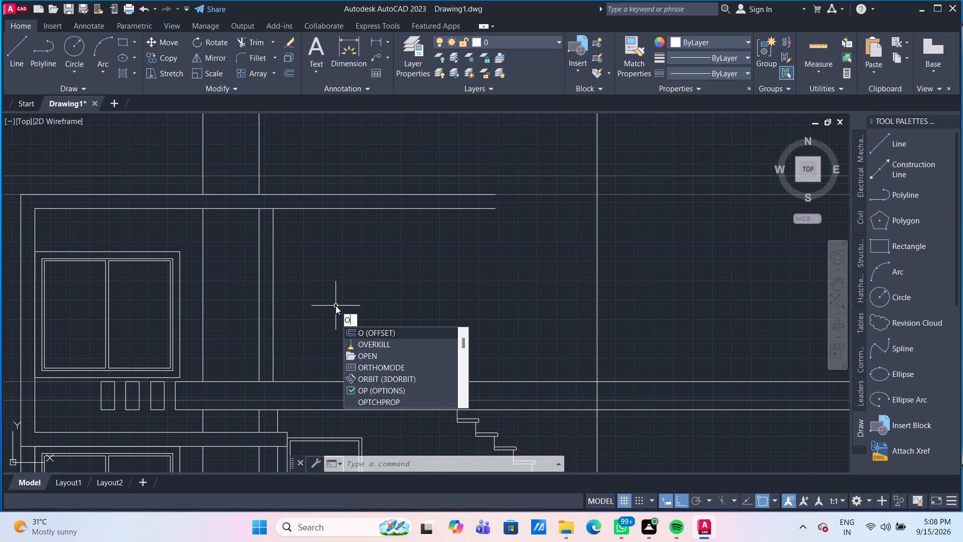
key(Return)
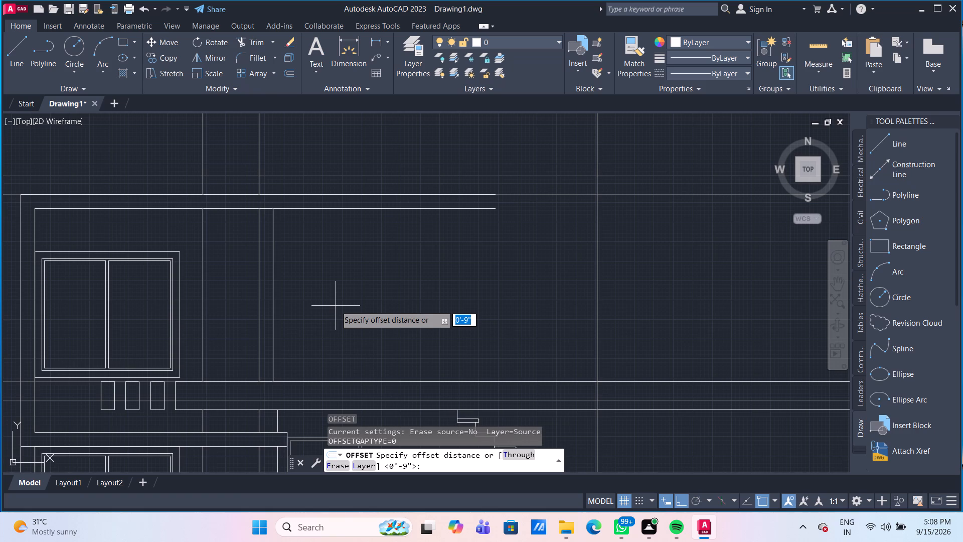
text(5")
key(Return)
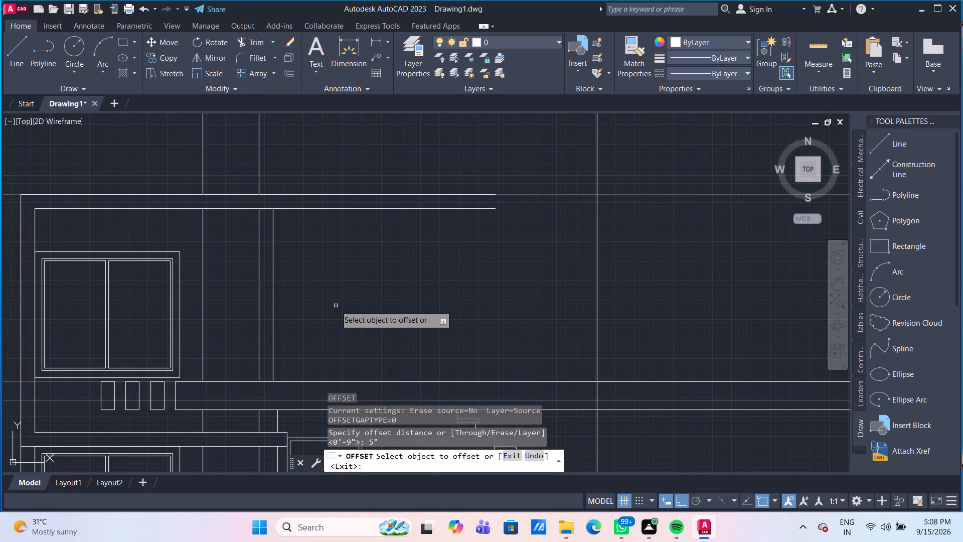
click(273, 327)
click(284, 327)
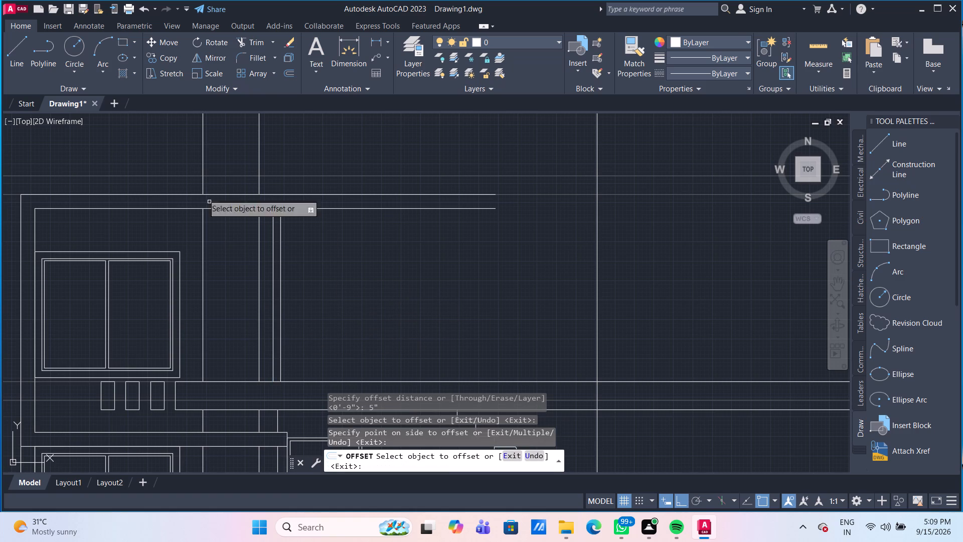
Draw a 4' wide by 5'6" high rectangle on the slab's top line, starting at the foot of the newest offset wall line.
click(127, 43)
scroll(291, 258, up, 1)
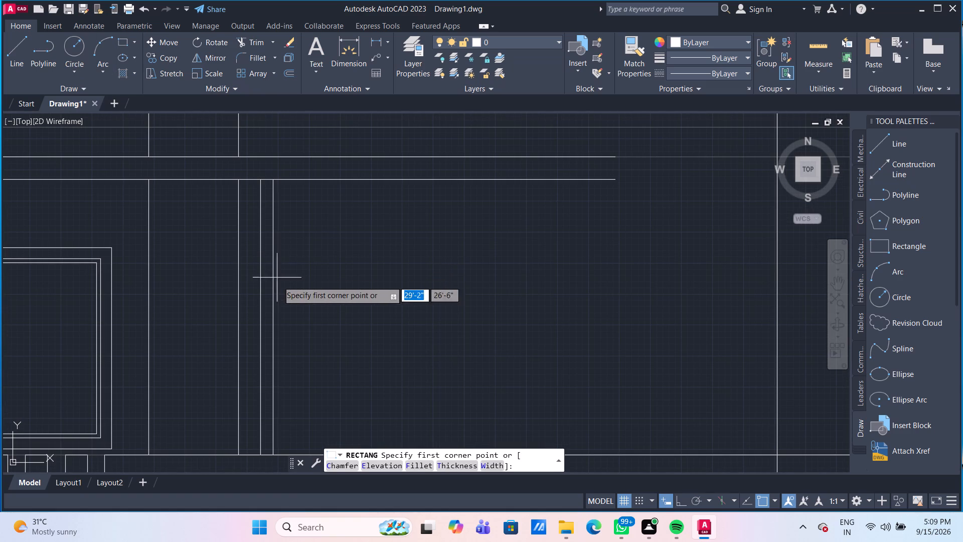
scroll(281, 316, down, 1)
middle_drag(281, 316, 272, 243)
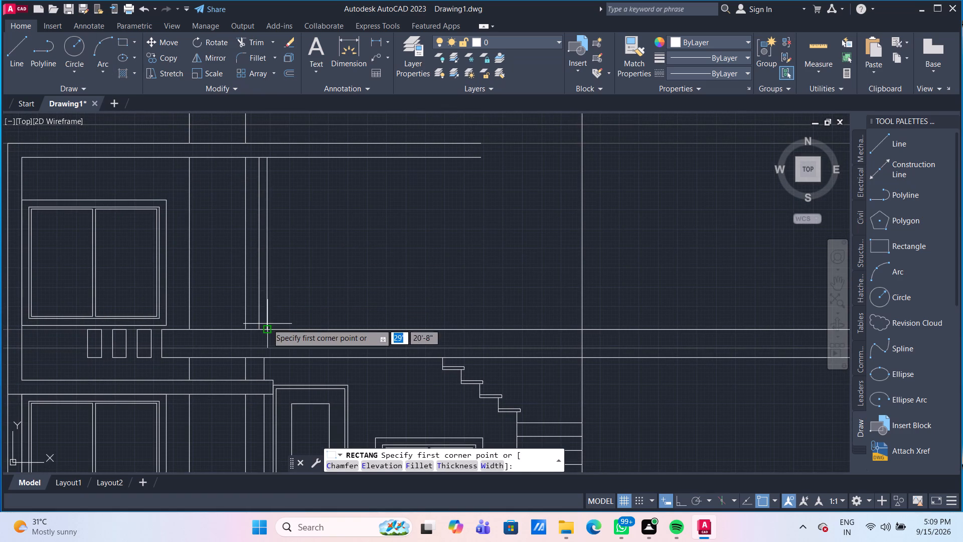
click(268, 328)
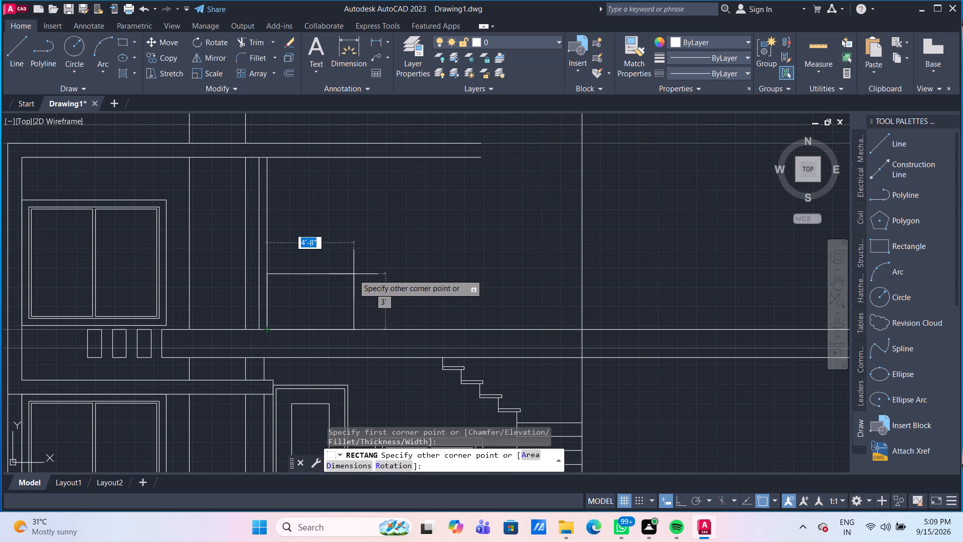
scroll(320, 249, up, 1)
scroll(320, 249, down, 1)
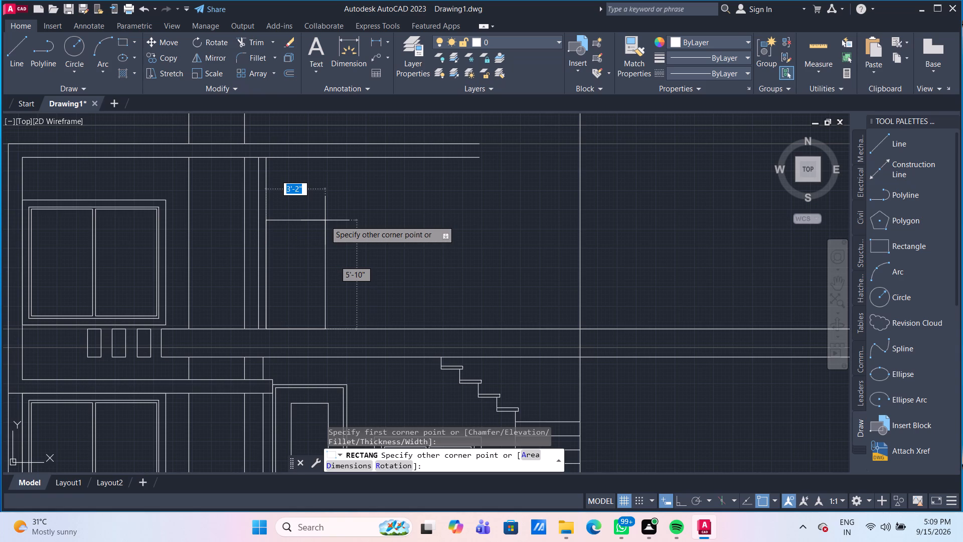
key(4)
key(apostrophe)
key(Tab)
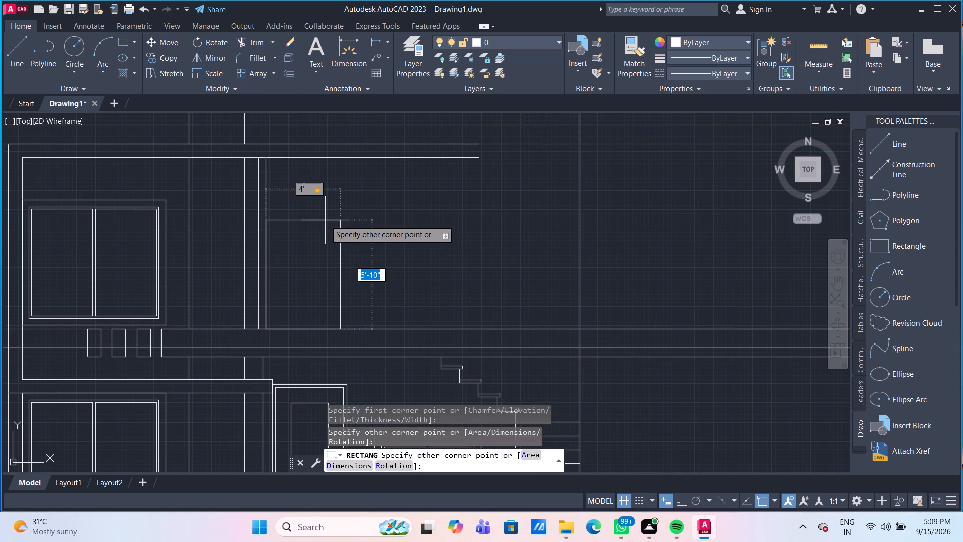
text(5'5)
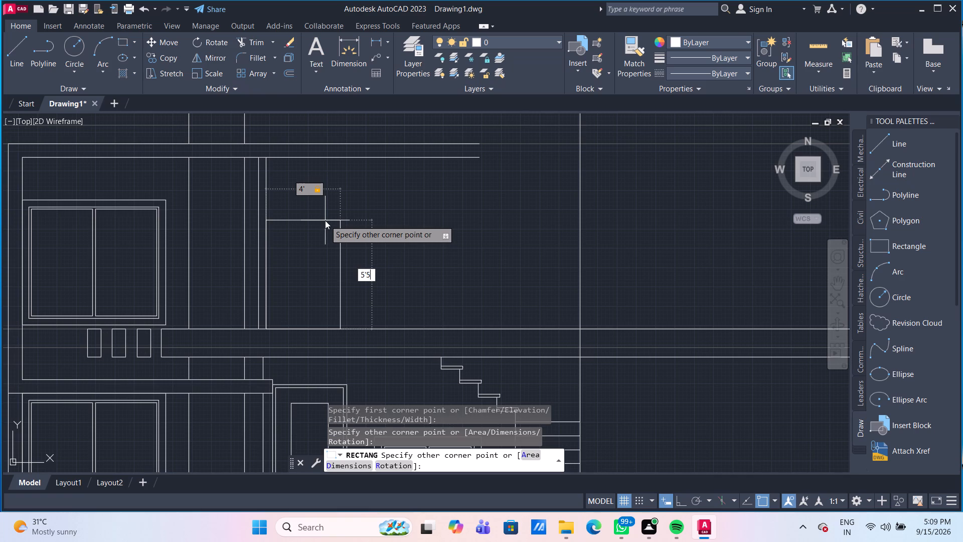
key(BackSpace)
text(6")
key(Return)
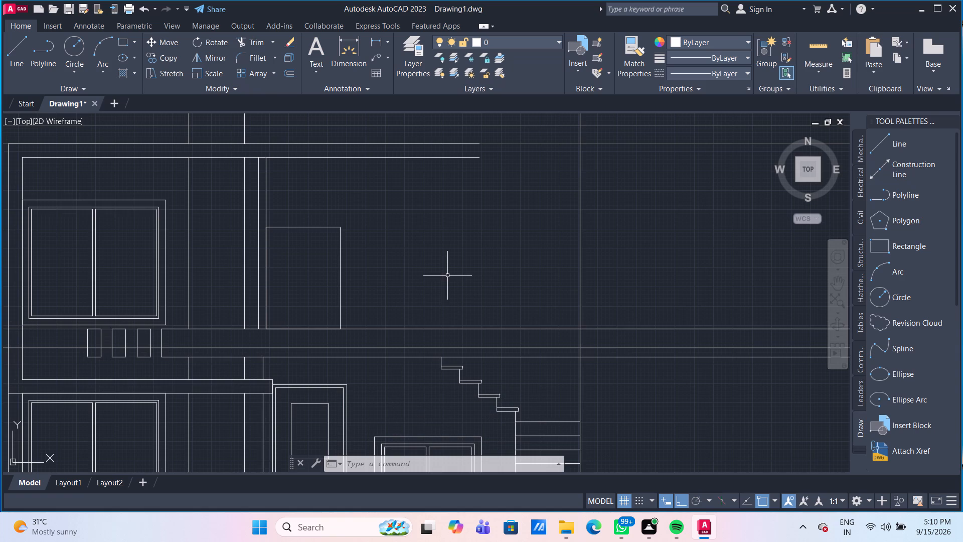
Draw a vertical line from the midpoint of the rectangle's top edge up to the roof band's top line.
click(22, 50)
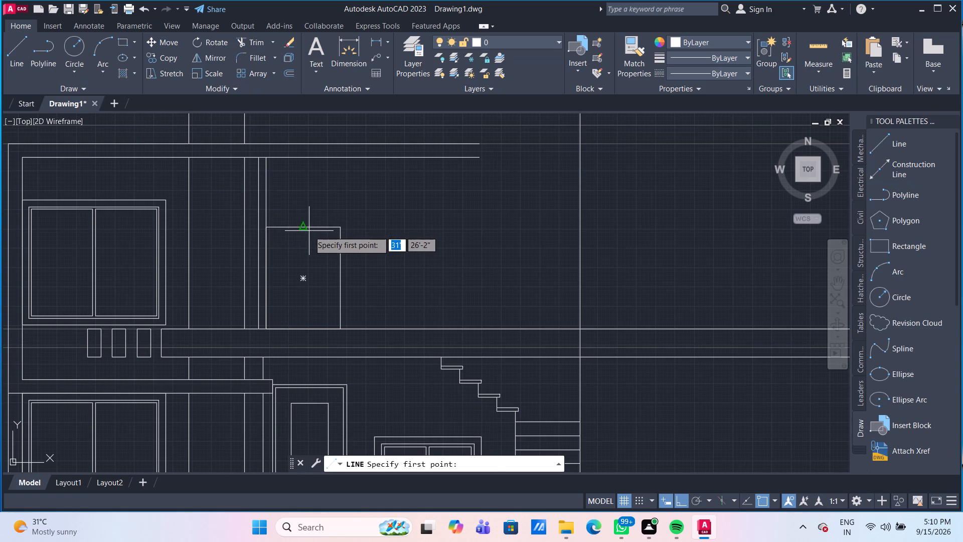
click(304, 227)
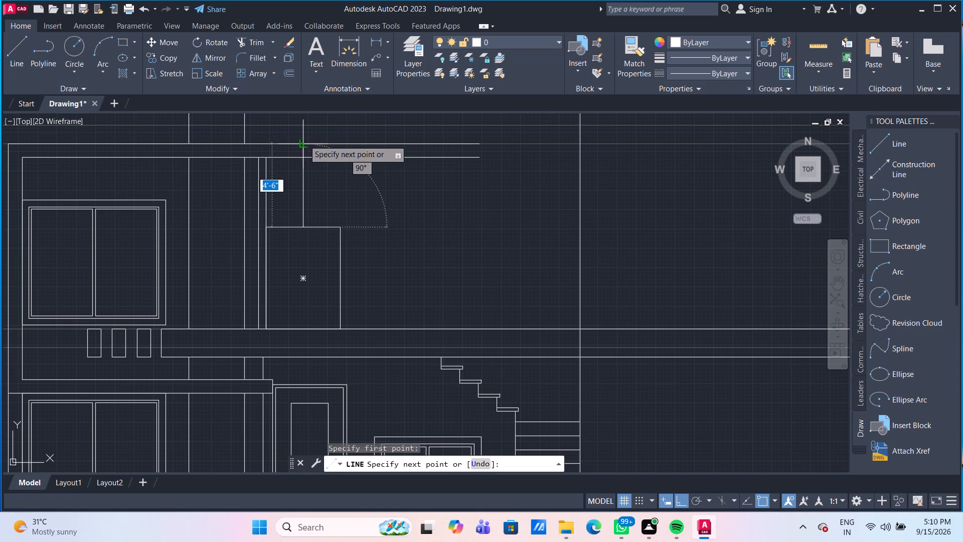
click(304, 140)
key(Escape)
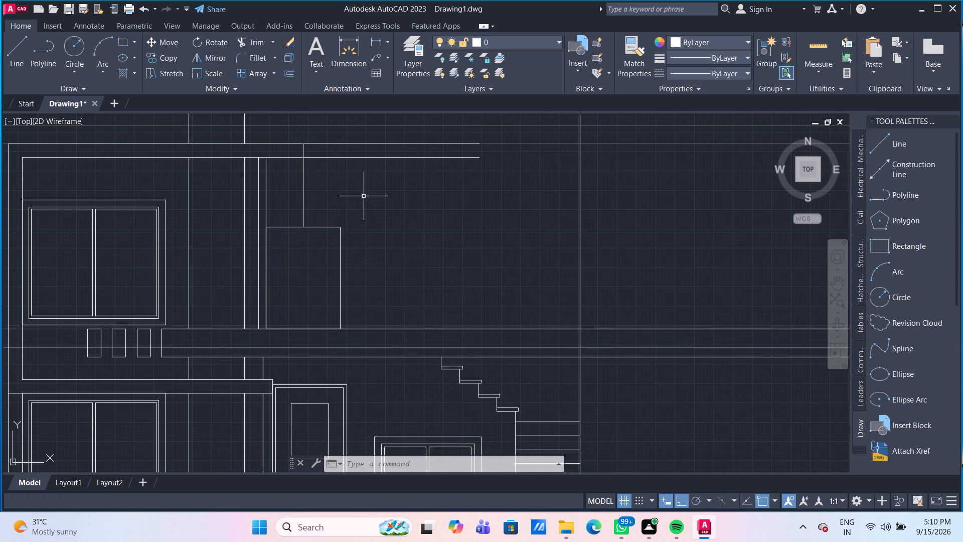
Trim the roof band's lower line beyond the new vertical line, and that vertical line's portion below the band.
middle_drag(364, 196, 347, 220)
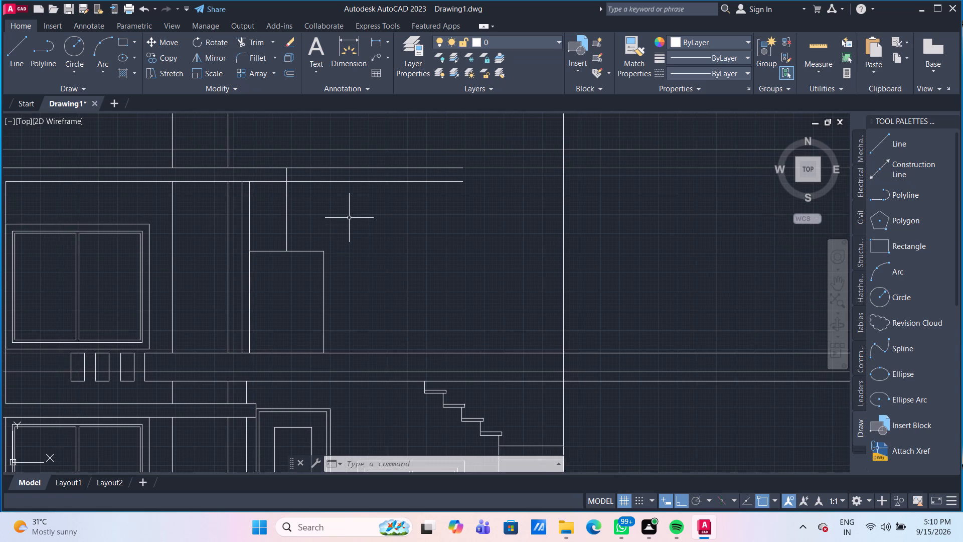
text(TR)
key(Return)
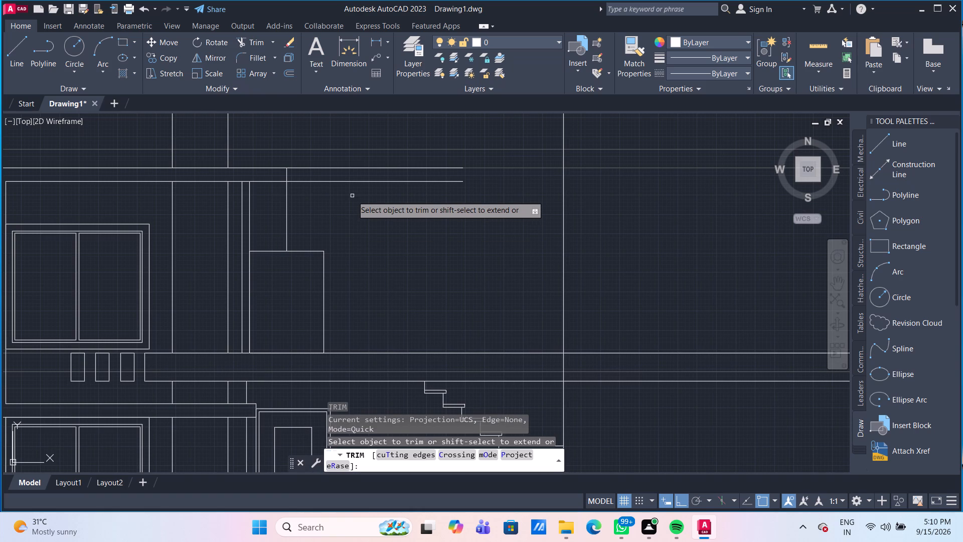
click(344, 182)
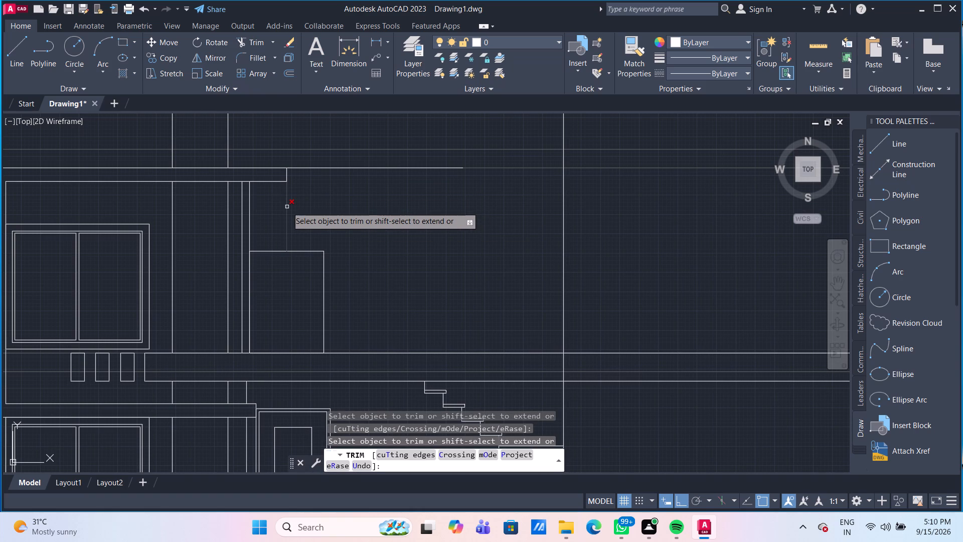
click(287, 207)
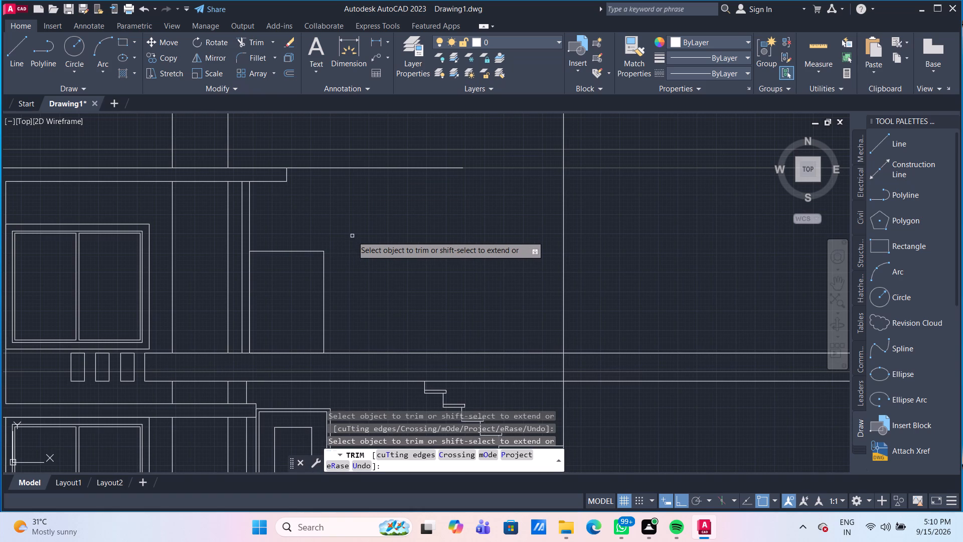
key(Escape)
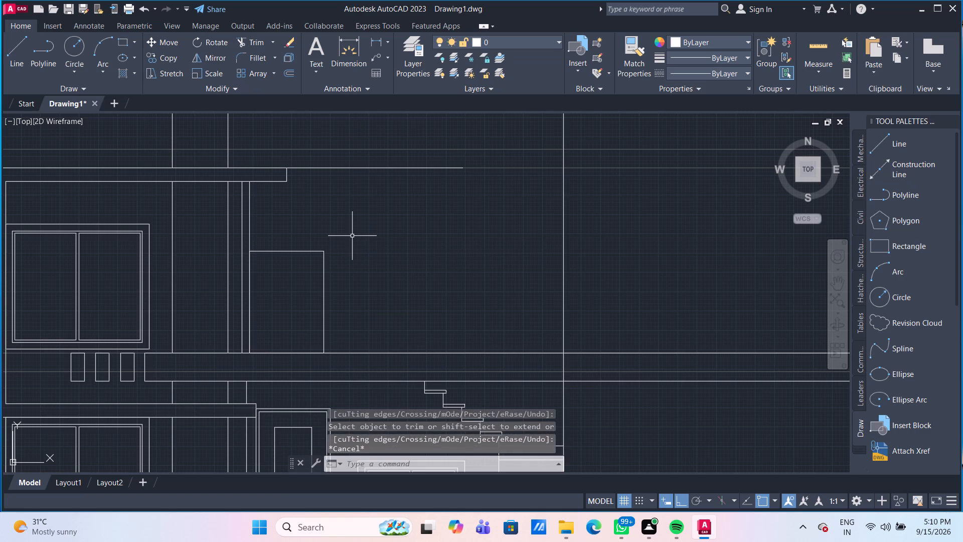
Draw a line 2'6" up from the slab top at the staircase's outer vertical line, continuing horizontally to the rectangle's wall side.
scroll(394, 327, up, 1)
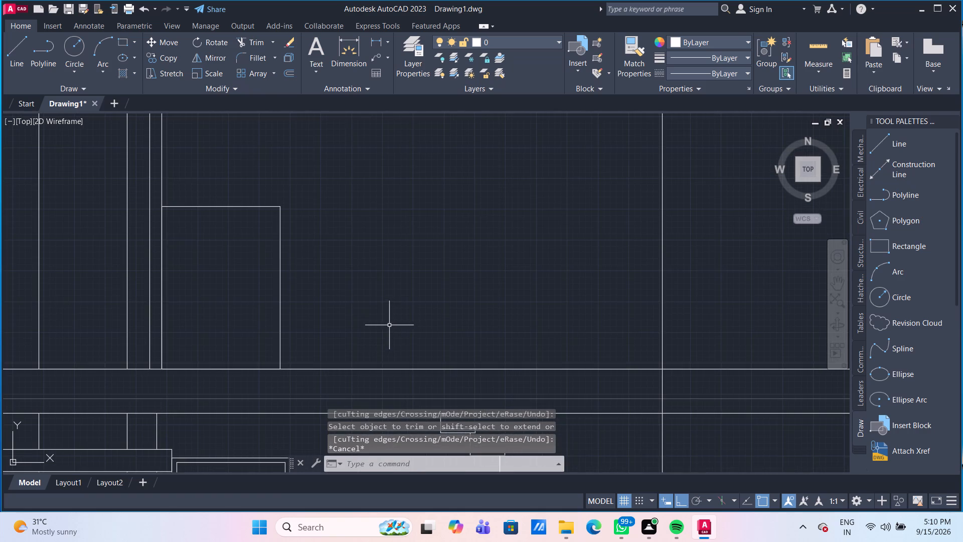
middle_drag(386, 323, 372, 304)
scroll(372, 304, down, 1)
middle_drag(373, 312, 351, 297)
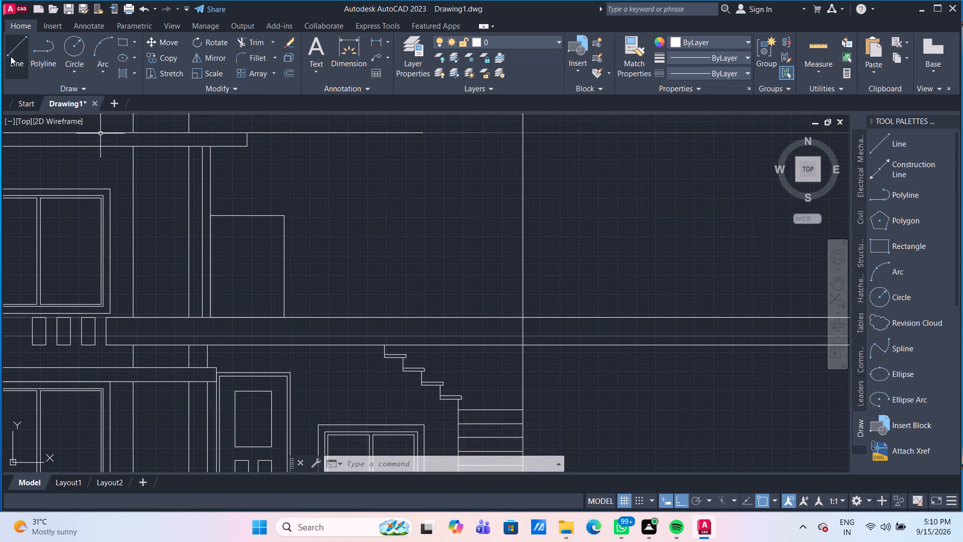
click(11, 56)
scroll(513, 314, up, 1)
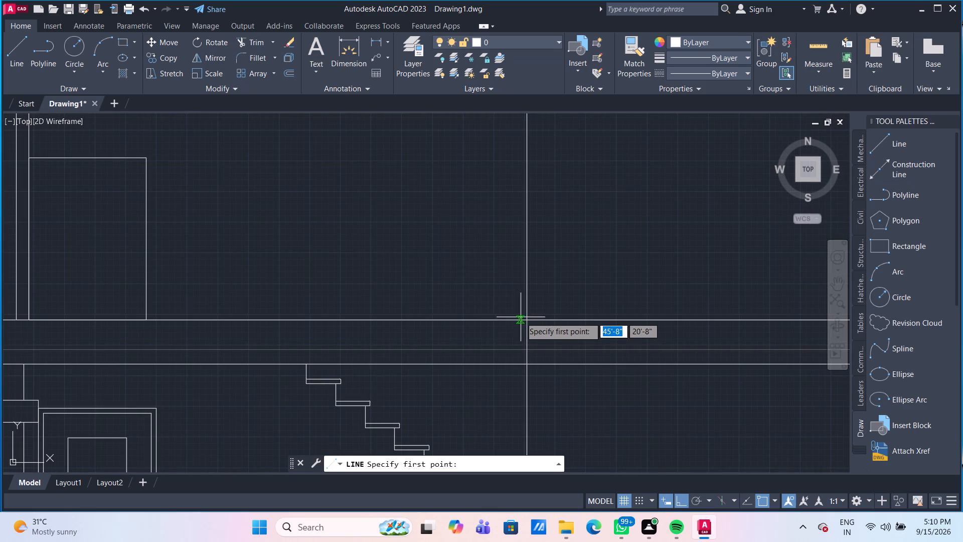
click(525, 317)
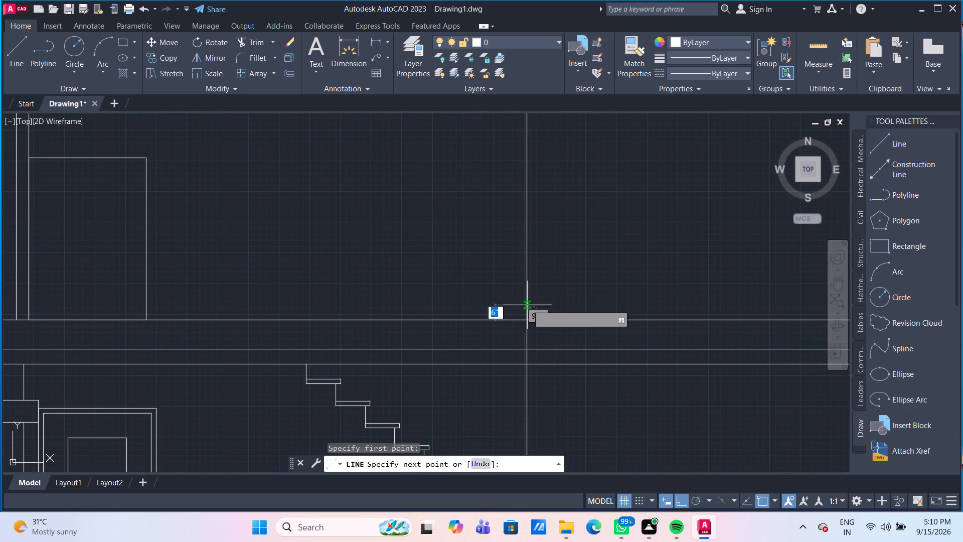
text(2'6")
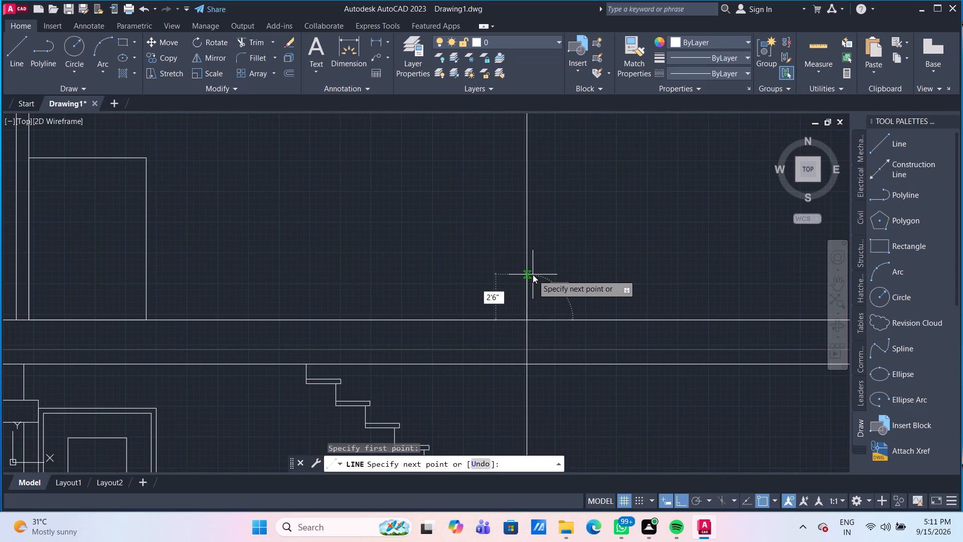
key(Return)
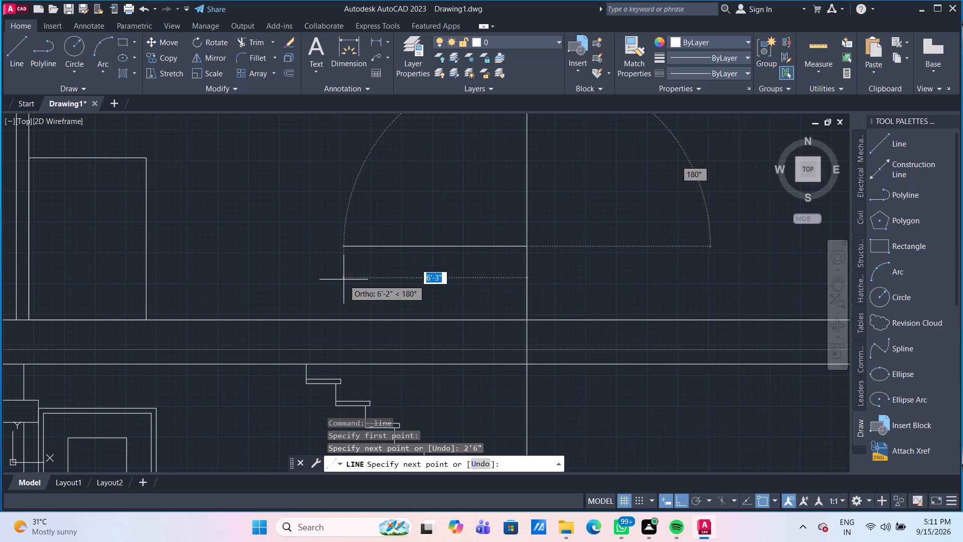
scroll(306, 265, down, 2)
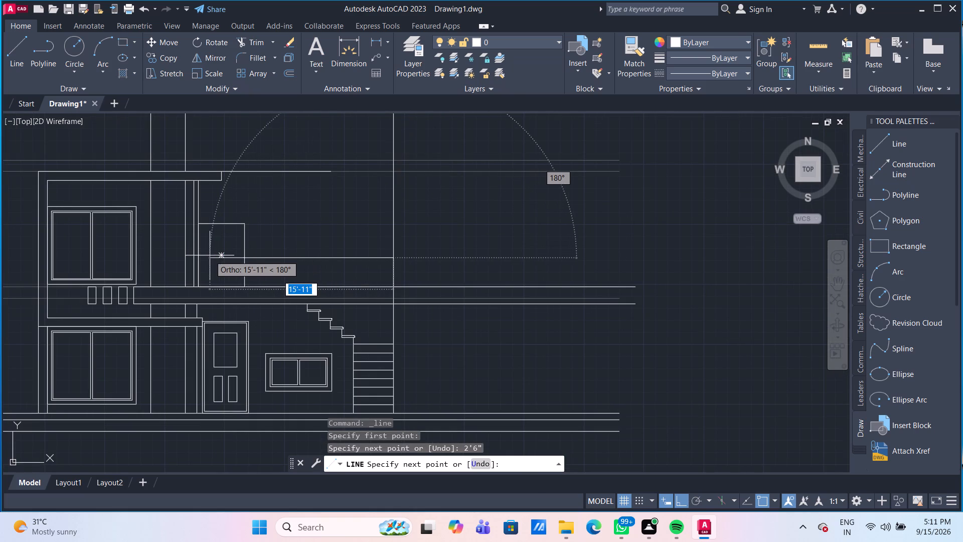
scroll(205, 256, up, 2)
click(186, 261)
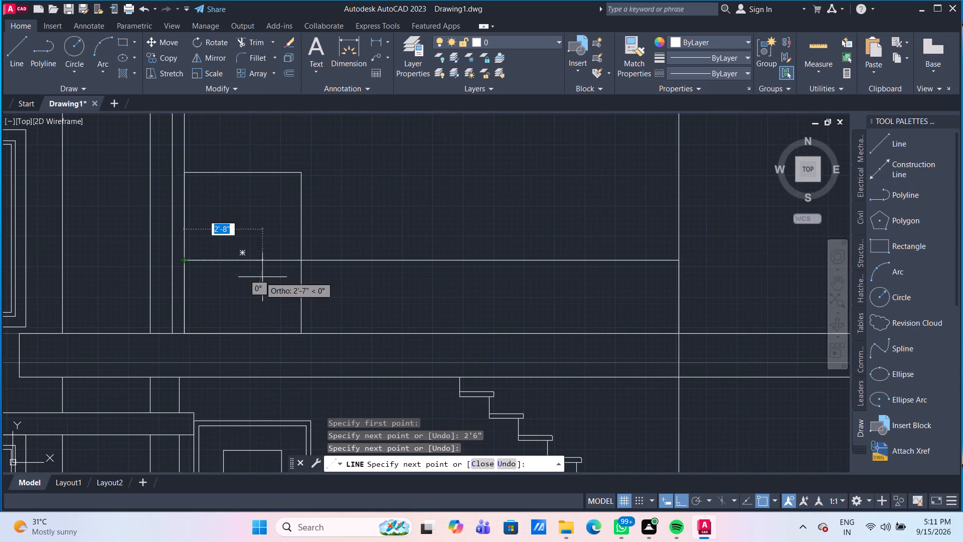
key(Return)
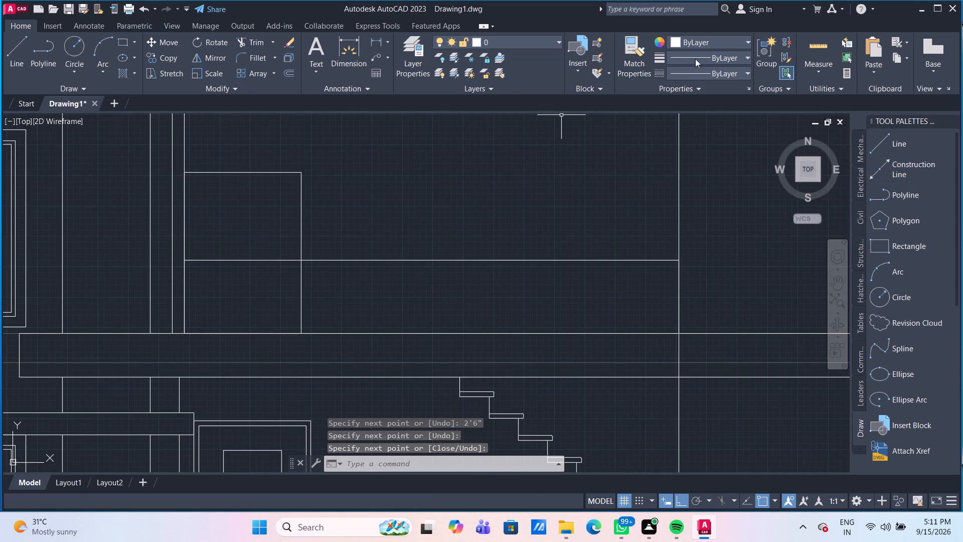
Quick-measure the area around the slab and the outer vertical line.
click(815, 43)
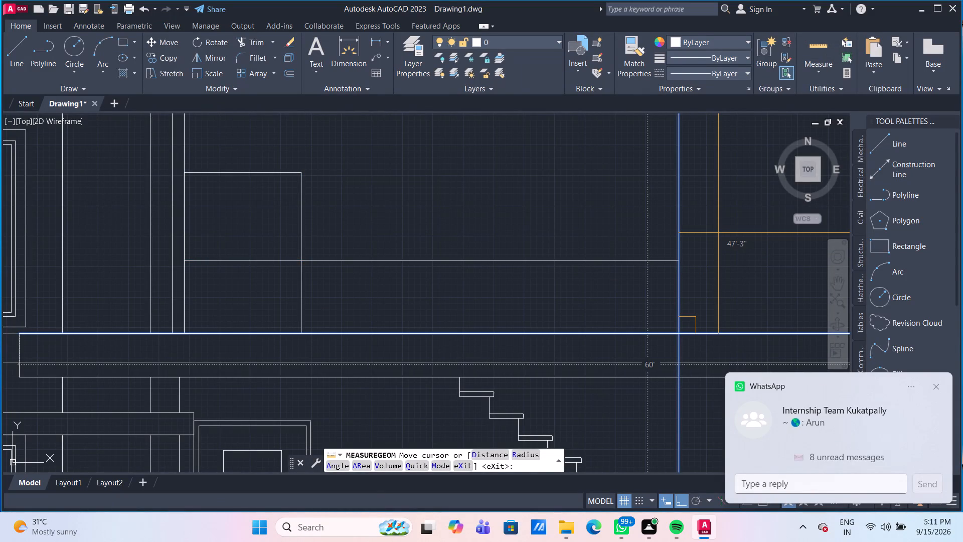
key(Escape)
Move the upper-storey rectangle straight up so its wall-side bottom corner sits on the horizontal parapet line.
scroll(564, 256, down, 2)
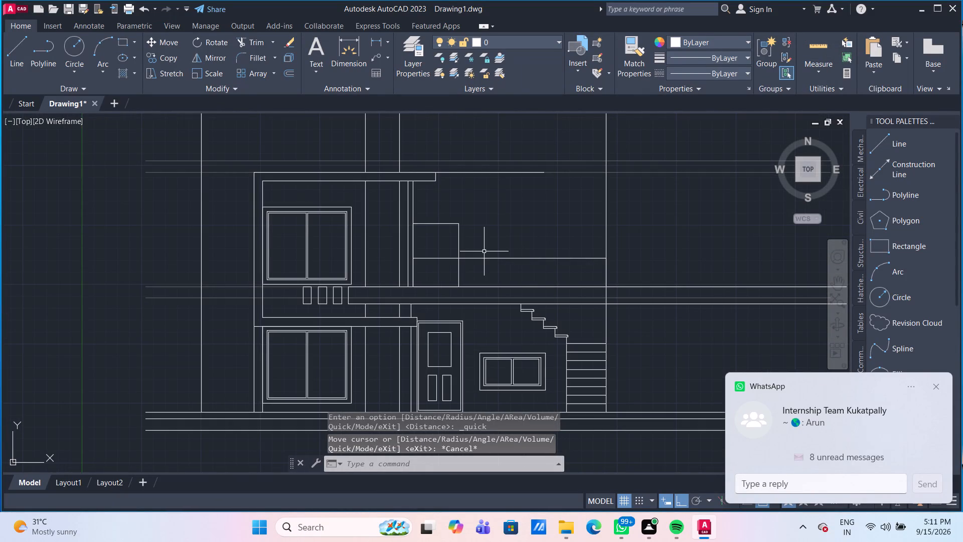
scroll(464, 235, up, 2)
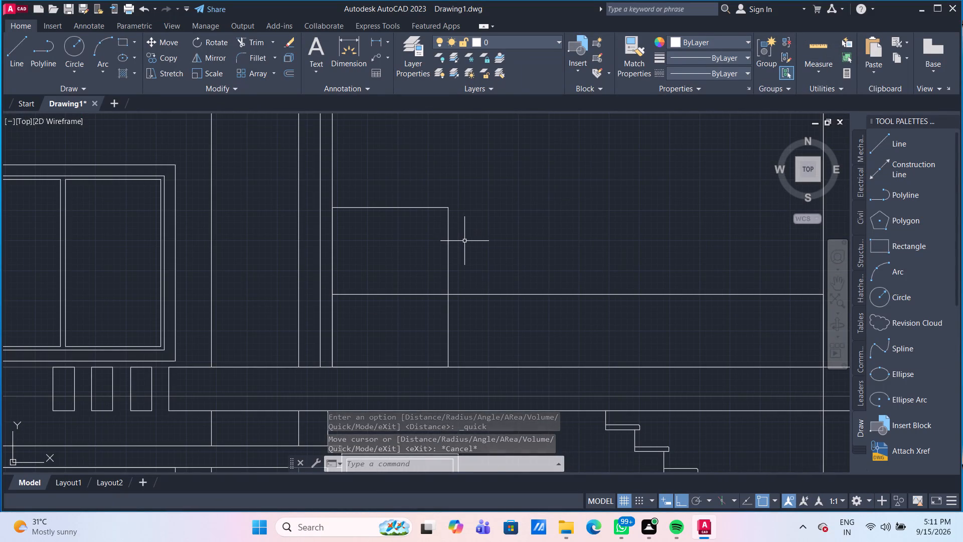
scroll(464, 241, up, 1)
click(462, 240)
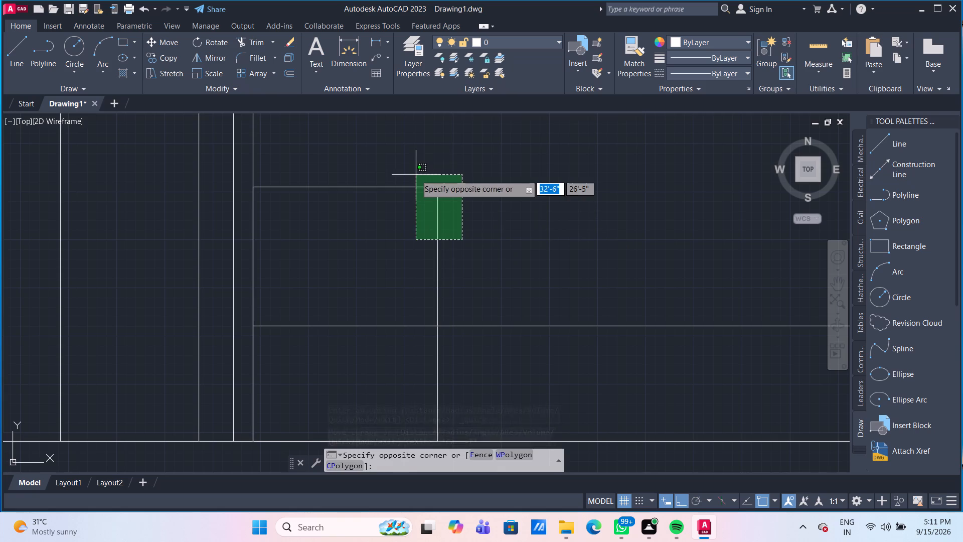
click(416, 175)
scroll(455, 275, down, 2)
middle_drag(455, 275, 358, 246)
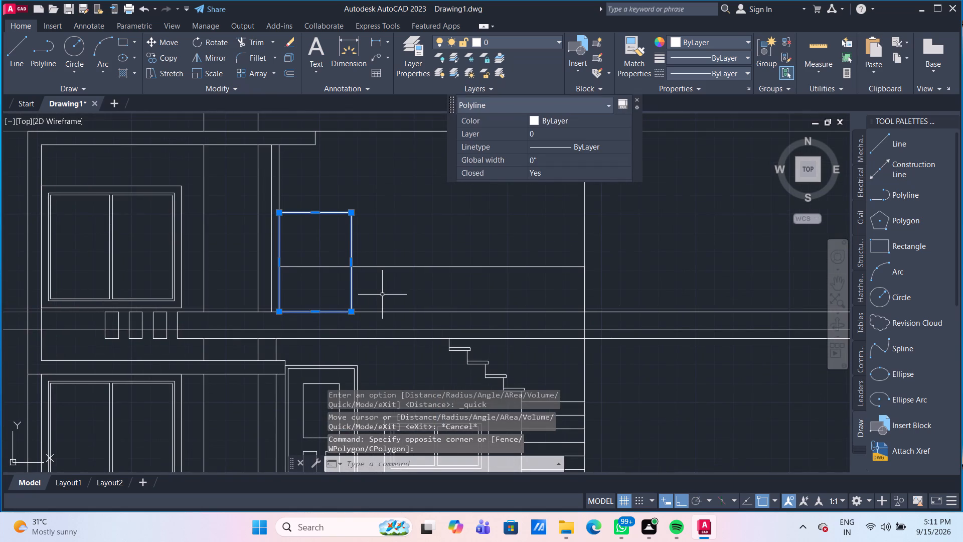
key(m)
key(Return)
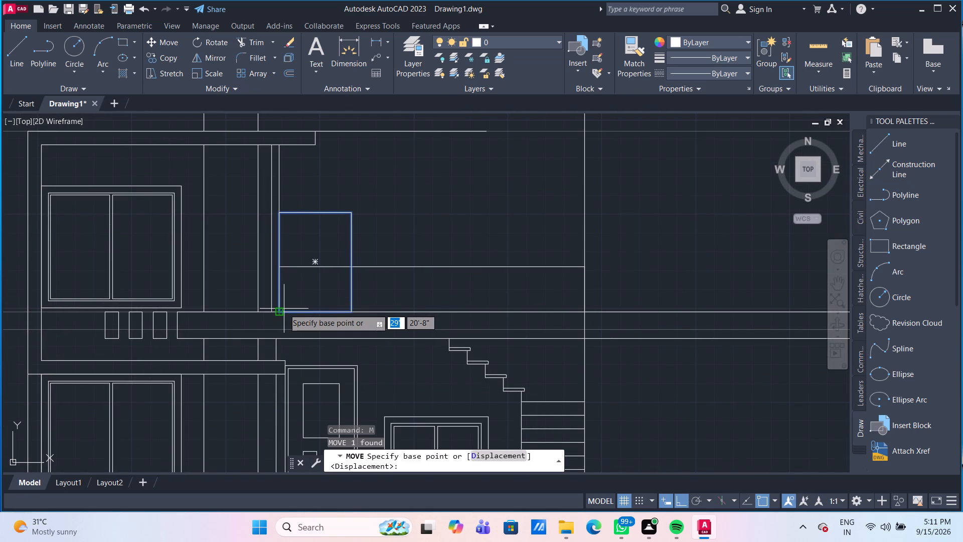
scroll(282, 310, up, 2)
click(269, 316)
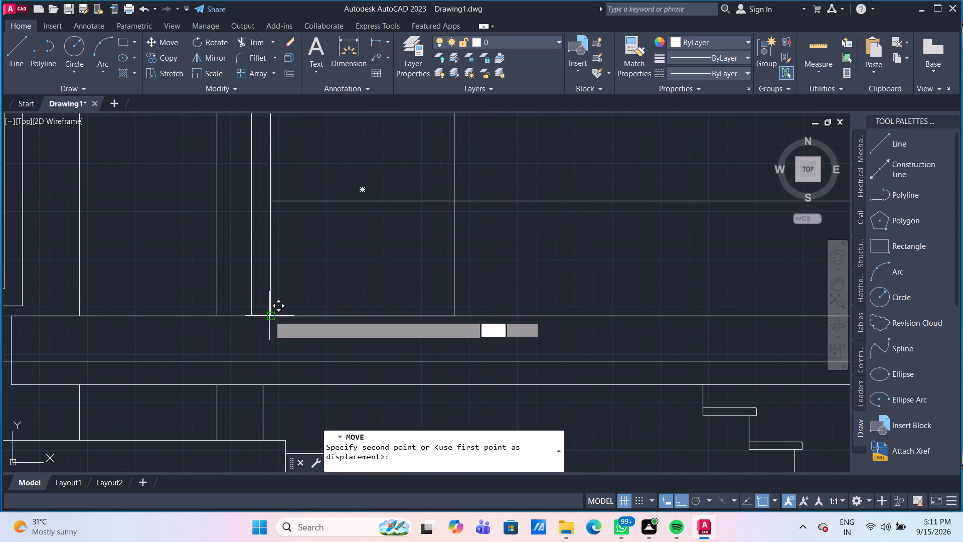
click(269, 203)
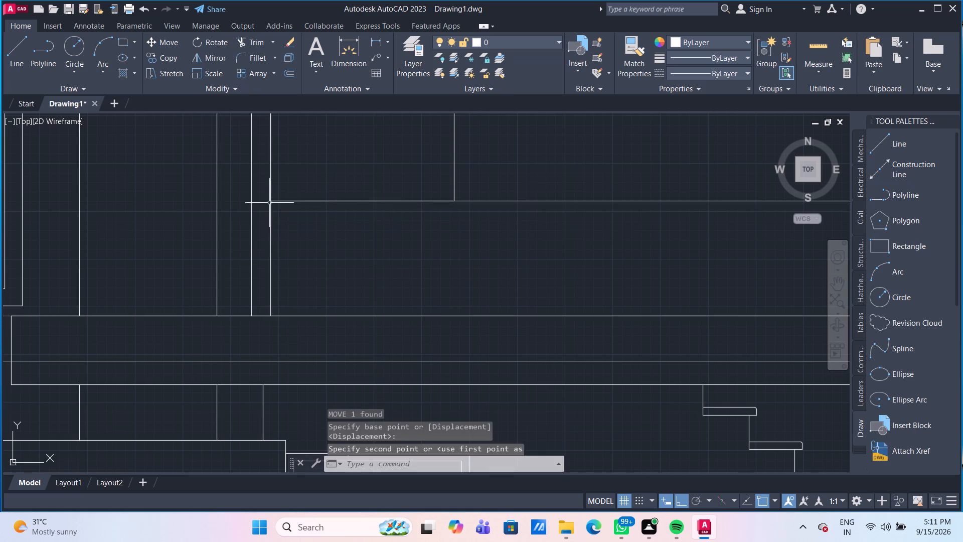
Explode the upper-storey rectangle above the parapet line into separate lines.
scroll(317, 252, down, 3)
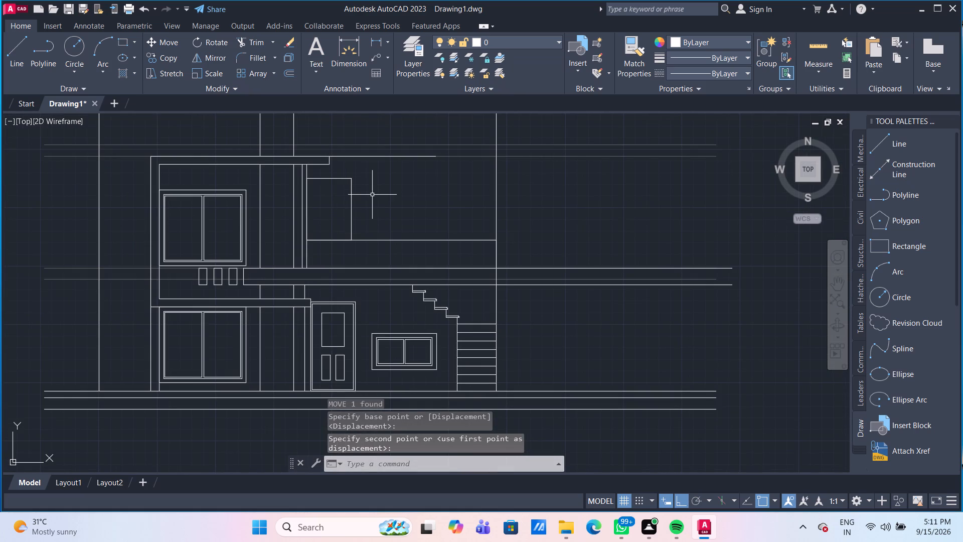
scroll(375, 196, up, 2)
middle_drag(386, 210, 425, 233)
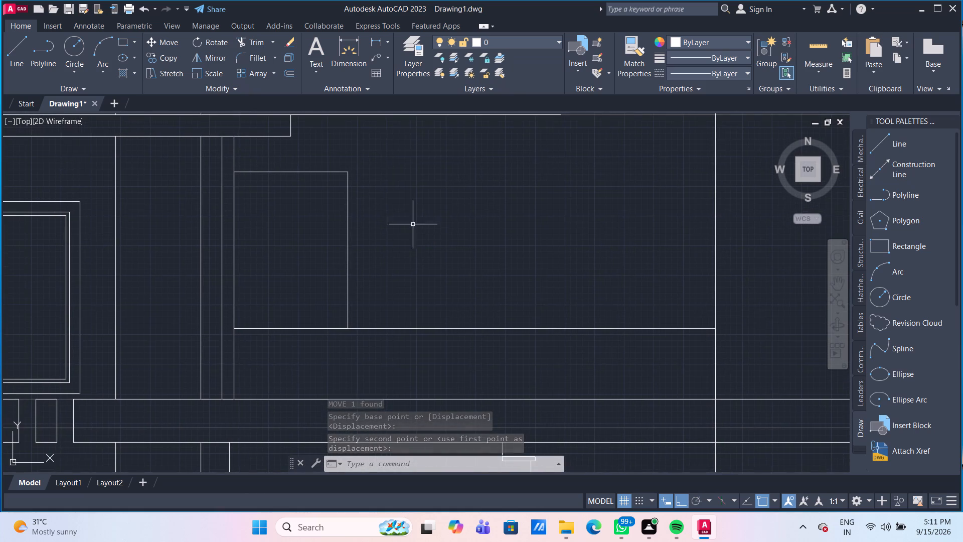
click(328, 173)
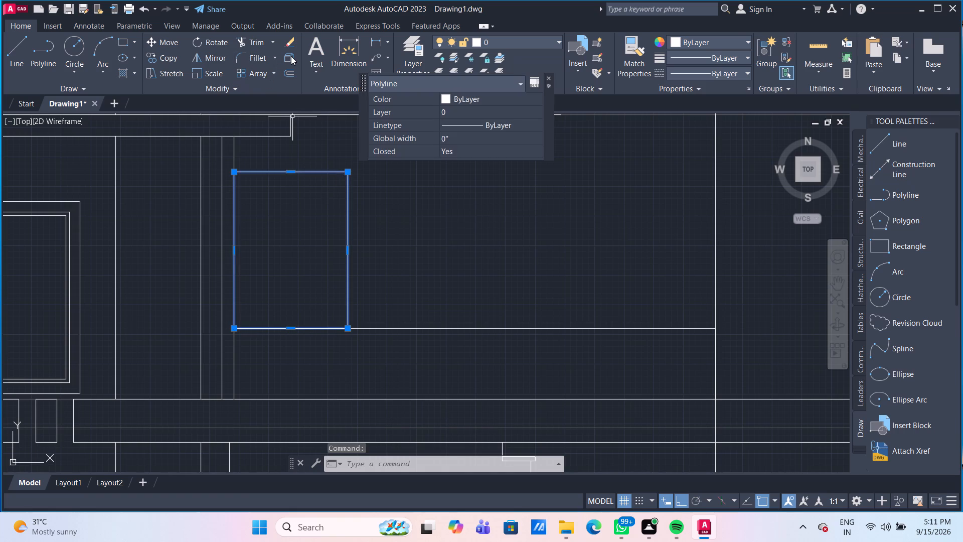
click(291, 56)
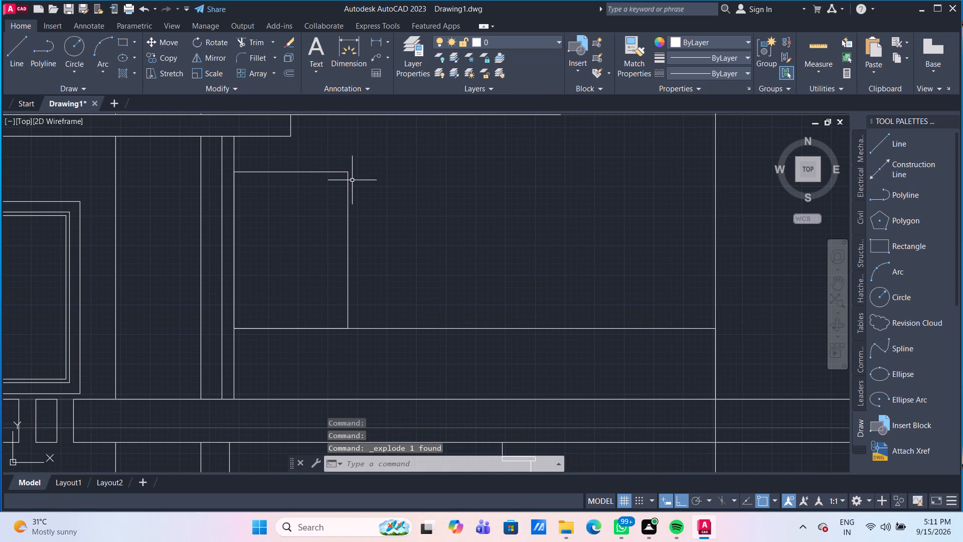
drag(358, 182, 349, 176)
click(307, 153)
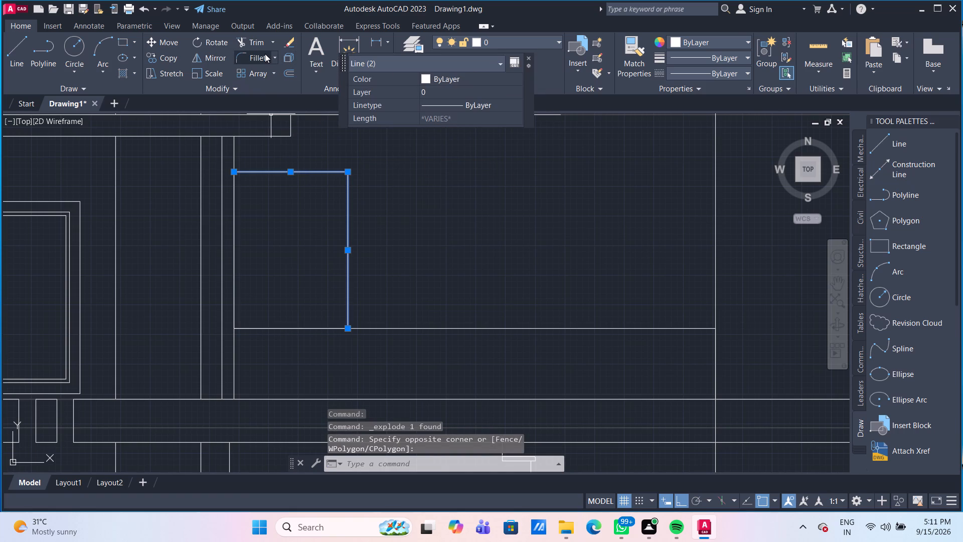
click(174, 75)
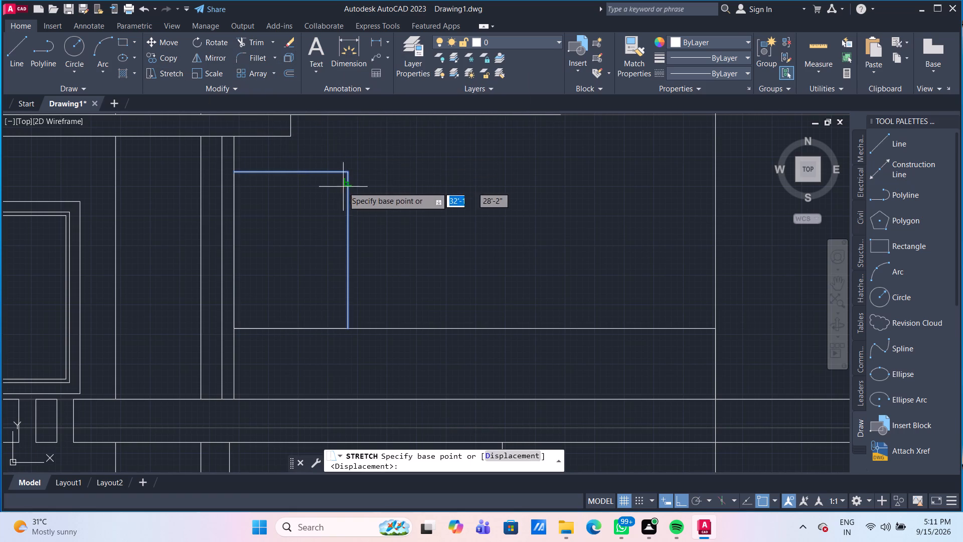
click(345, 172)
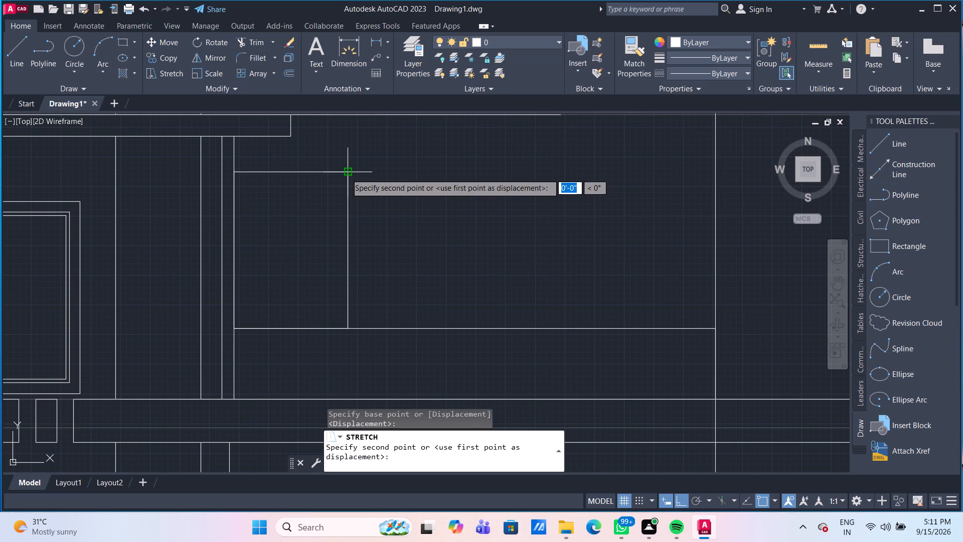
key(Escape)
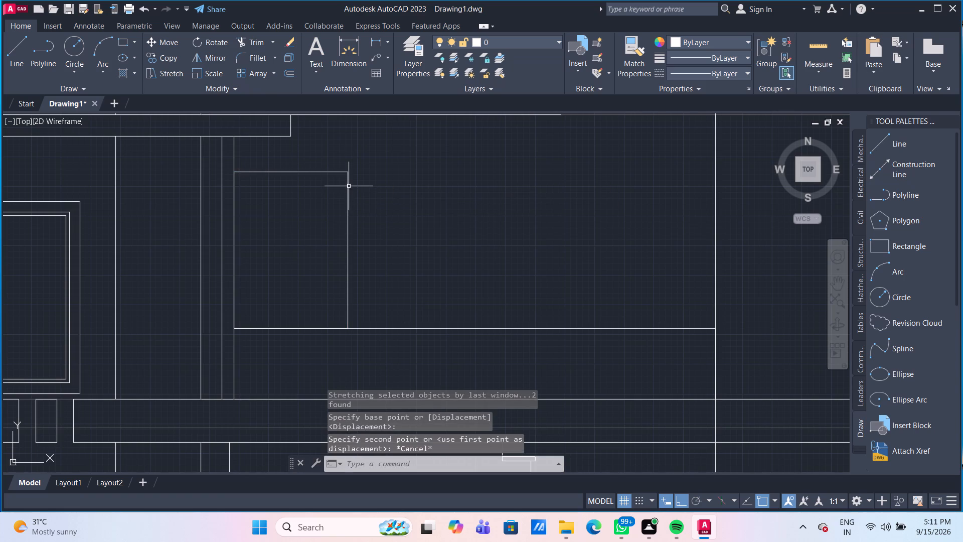
Shorten the exploded rectangle's outer vertical side by stretching its top end down 1'.
click(349, 186)
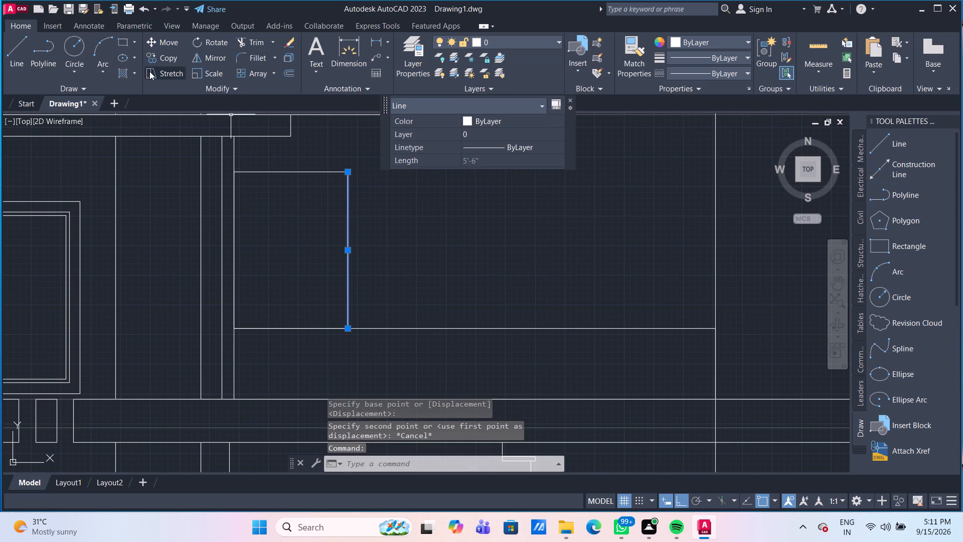
click(349, 172)
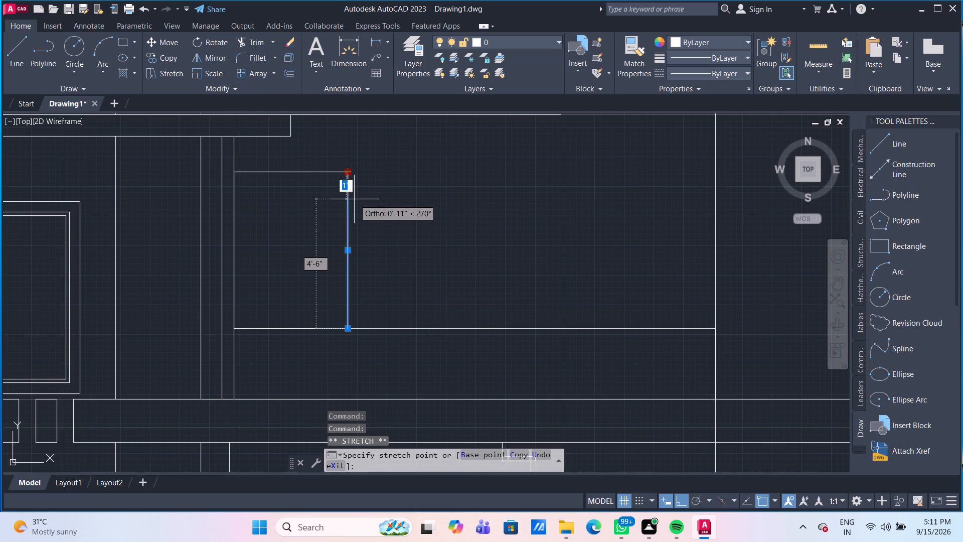
text(1')
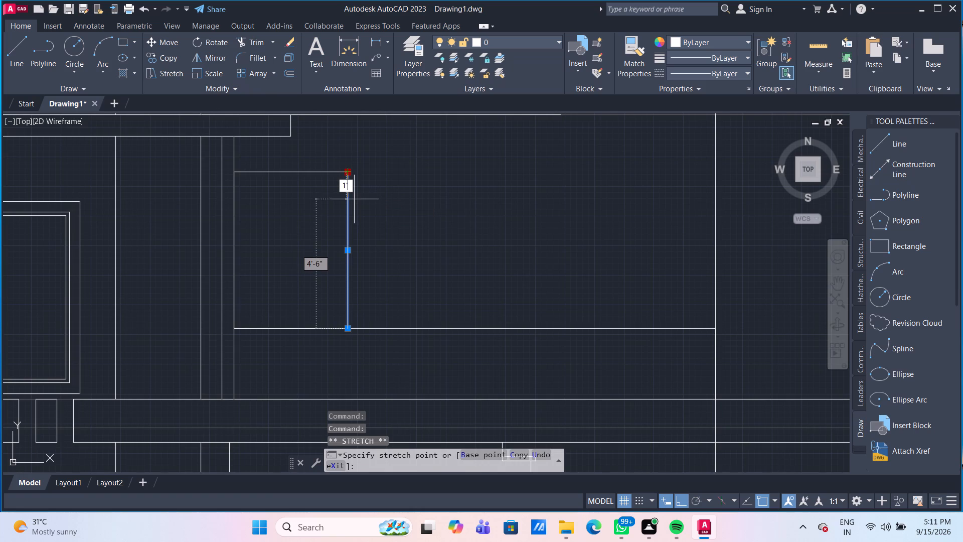
key(Return)
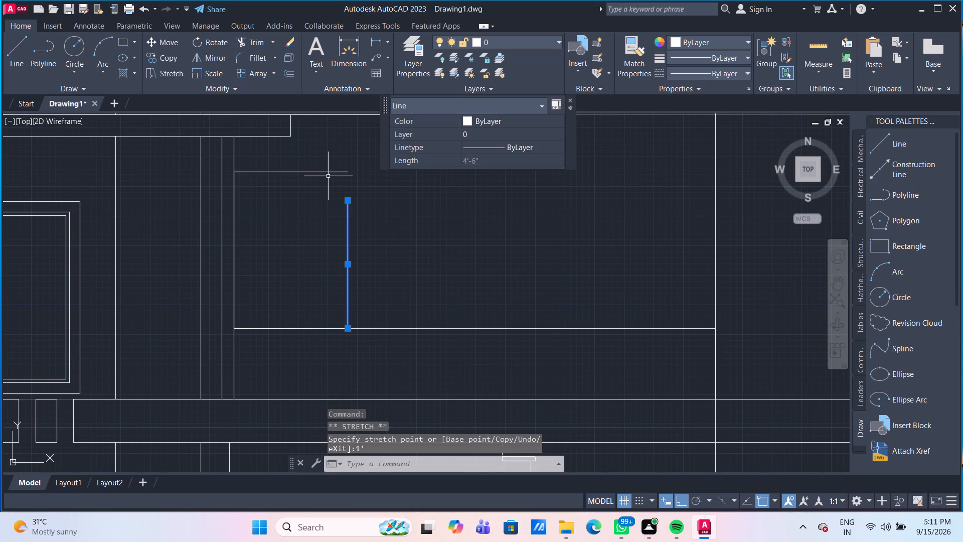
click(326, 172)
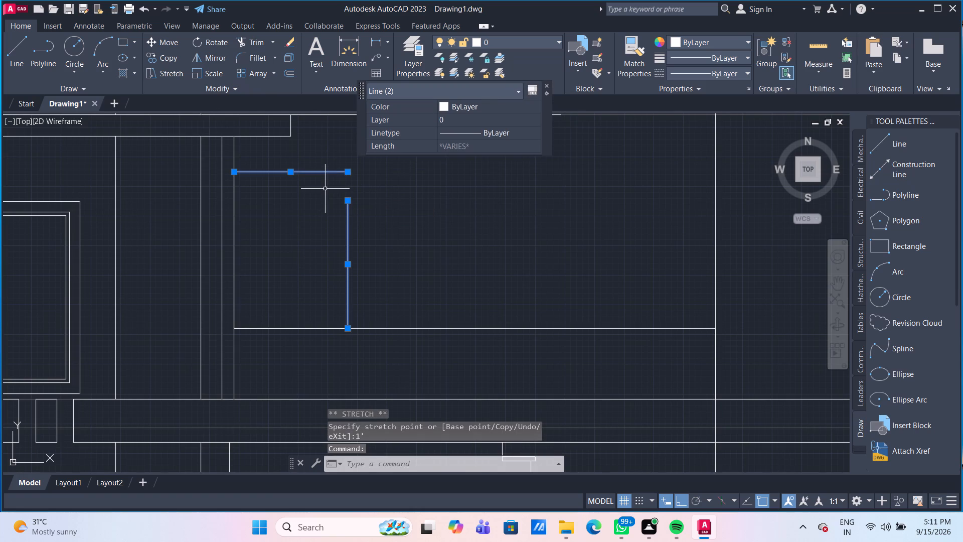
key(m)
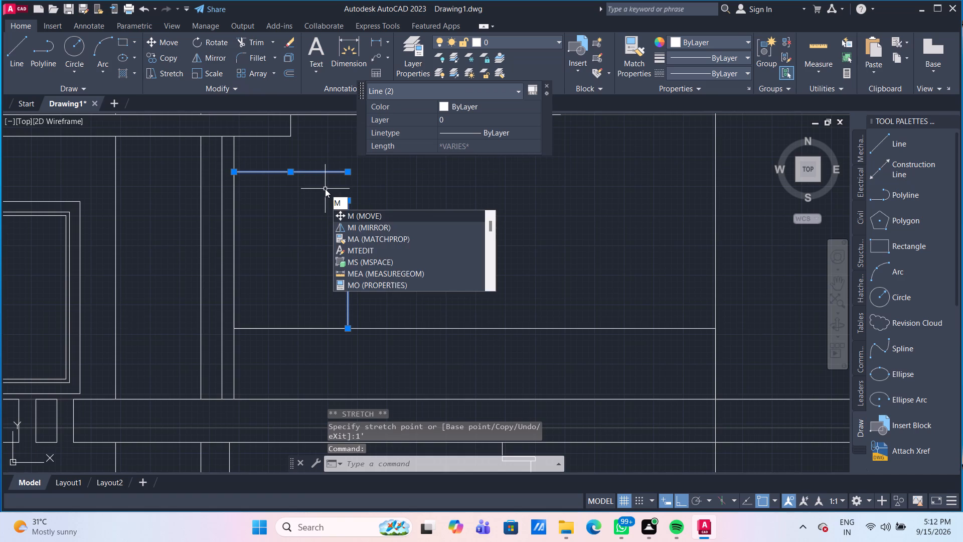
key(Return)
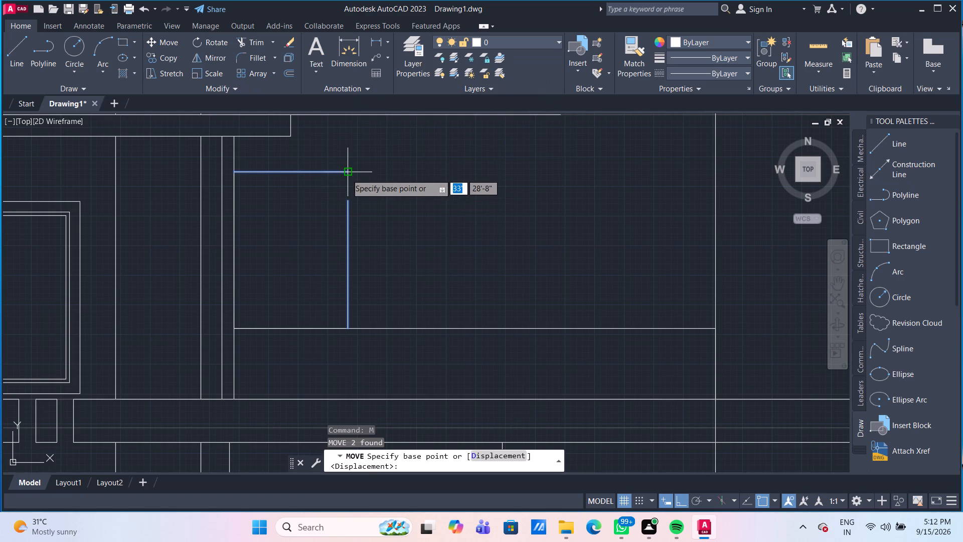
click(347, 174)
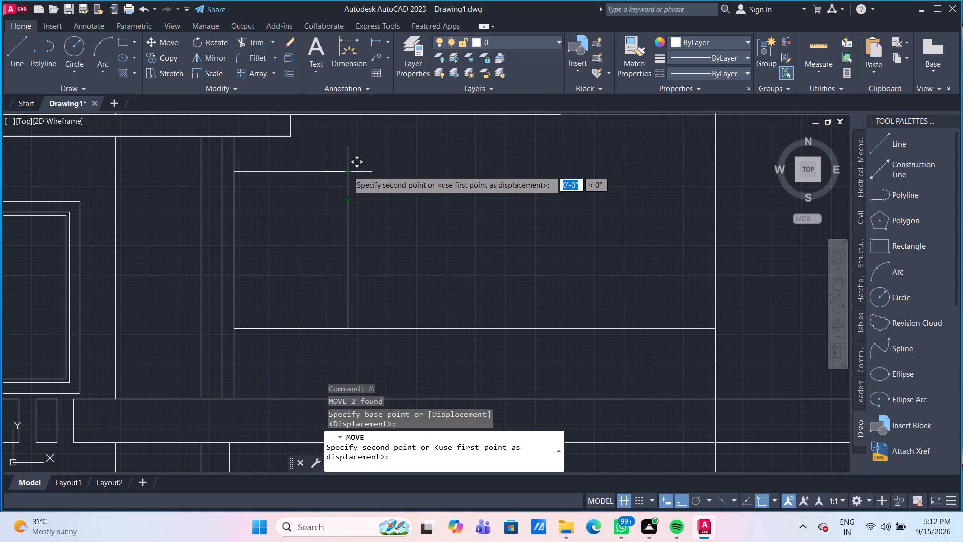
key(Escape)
Move the rectangle's top line down 1' onto the upper end of the shortened vertical side.
click(347, 171)
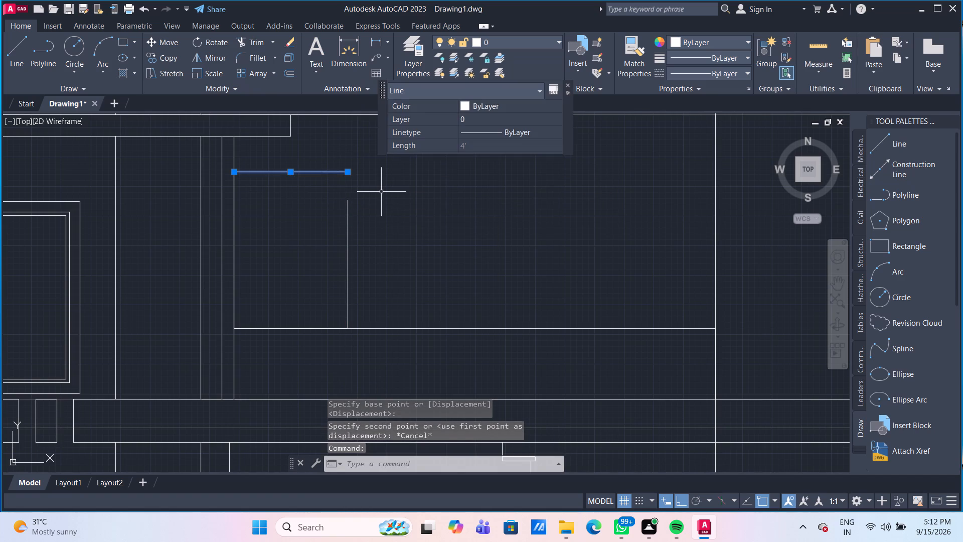
key(m)
key(Return)
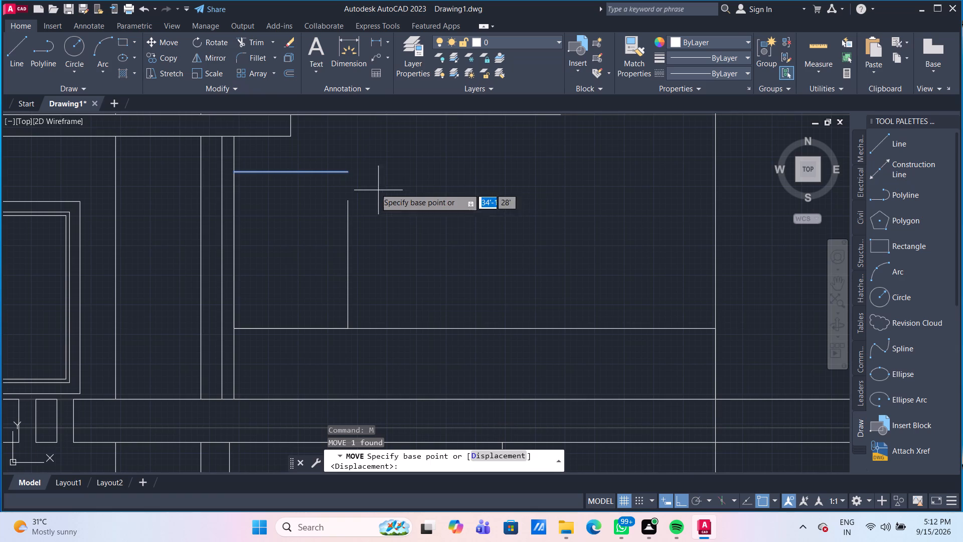
click(351, 172)
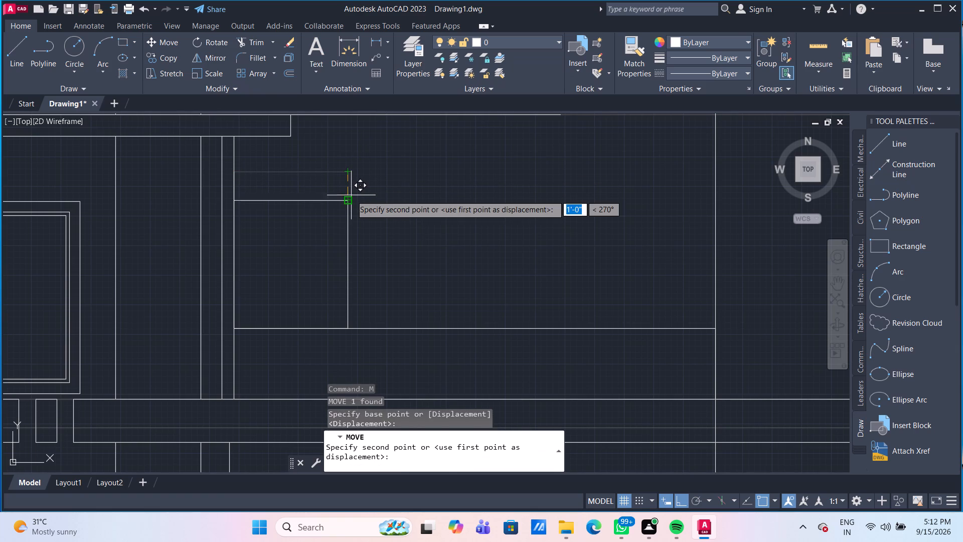
click(349, 201)
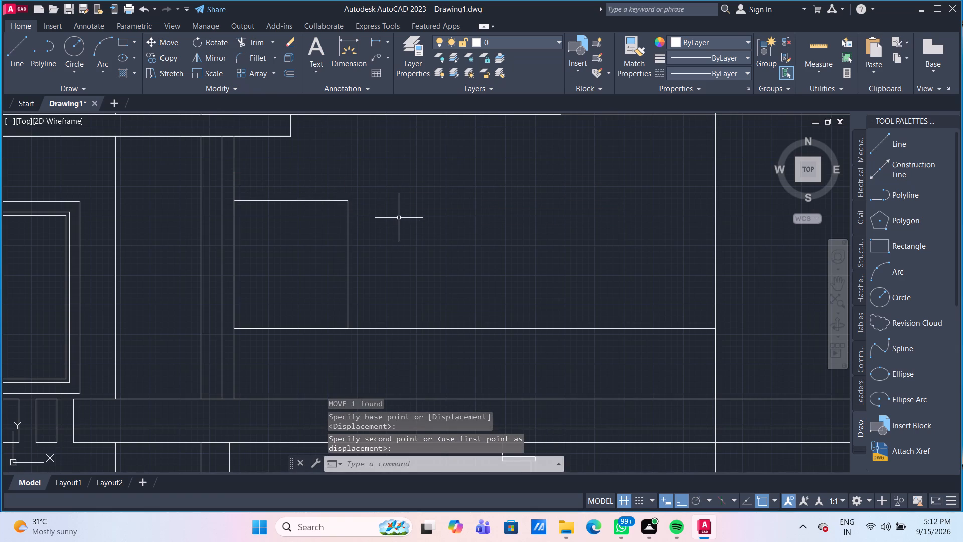
Trim away the overlapping vertical lines between the upper-storey opening's wall-side top corner and the roof slab above.
scroll(399, 218, down, 2)
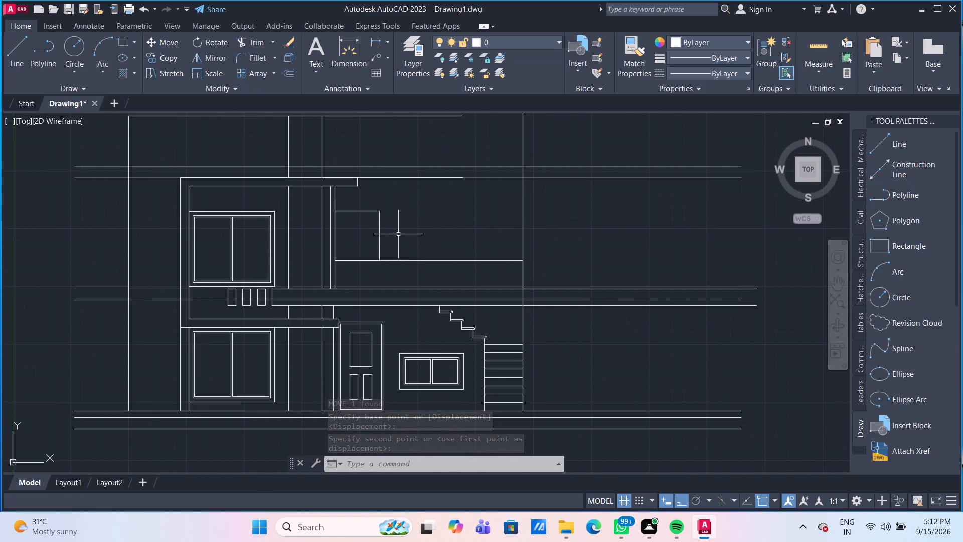
scroll(398, 239, up, 1)
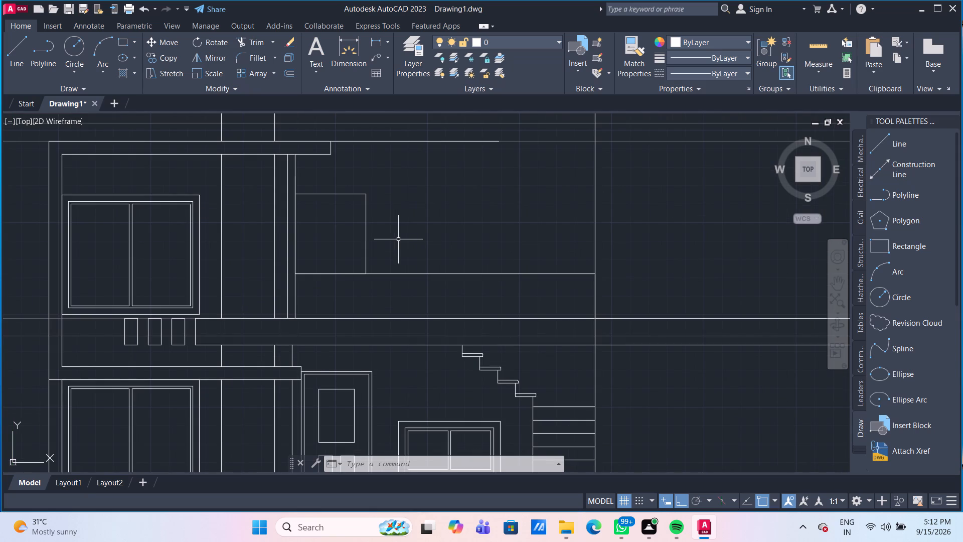
scroll(398, 239, down, 2)
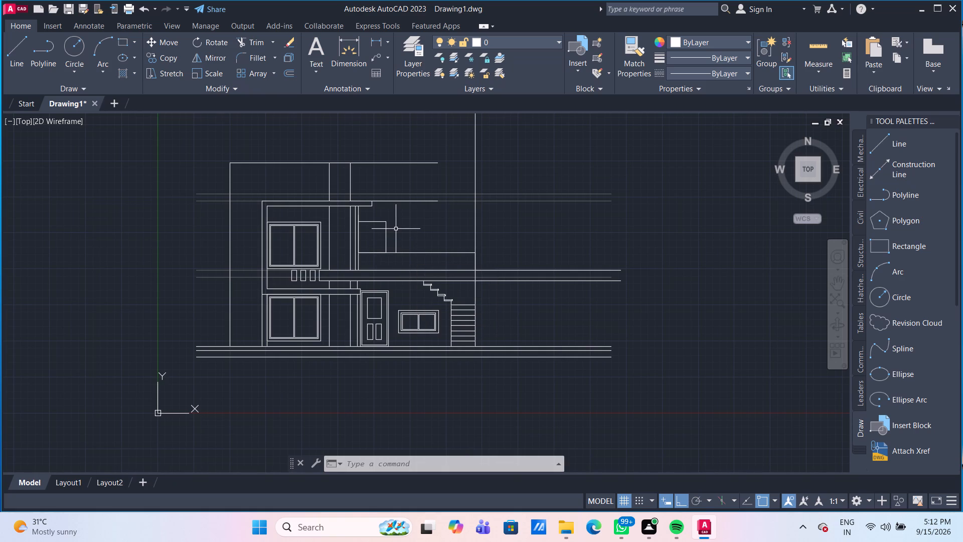
scroll(396, 229, up, 1)
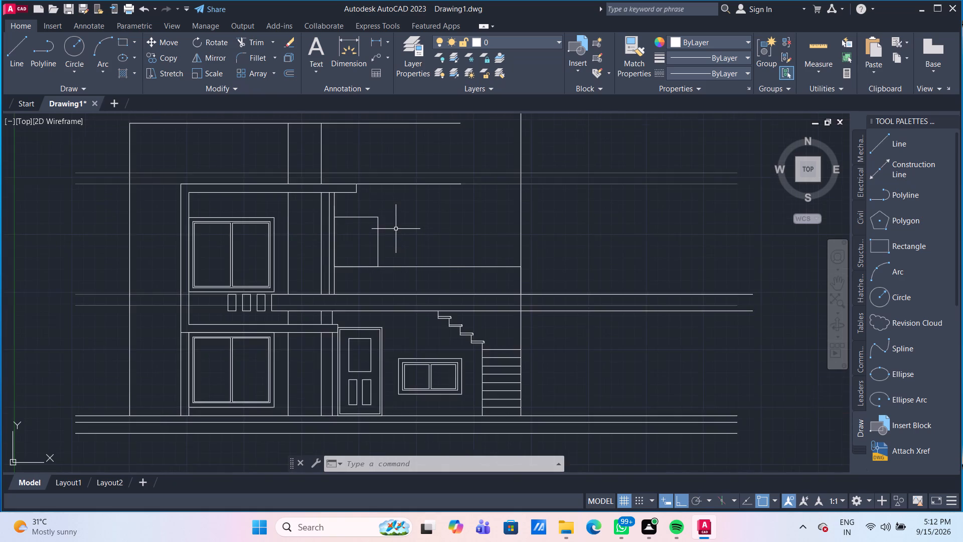
scroll(396, 229, up, 1)
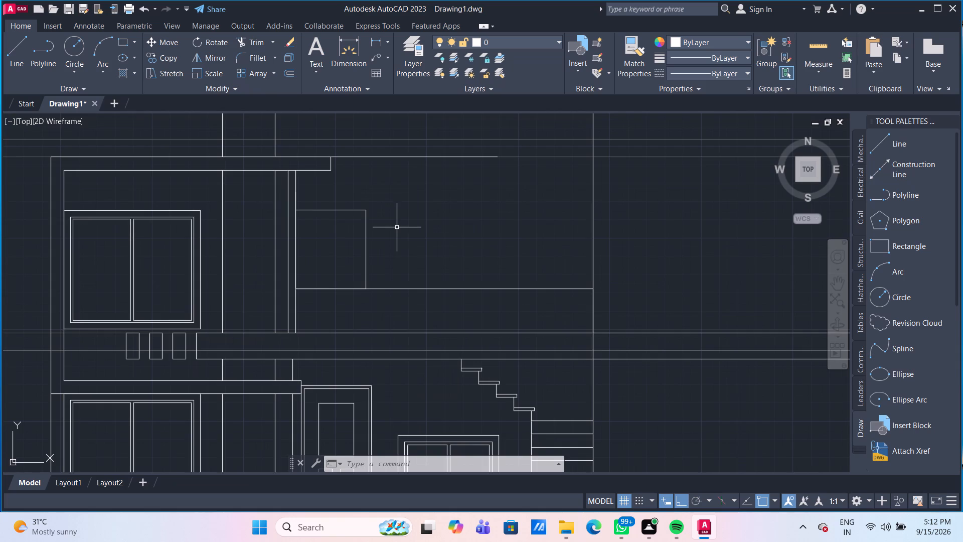
scroll(402, 232, up, 1)
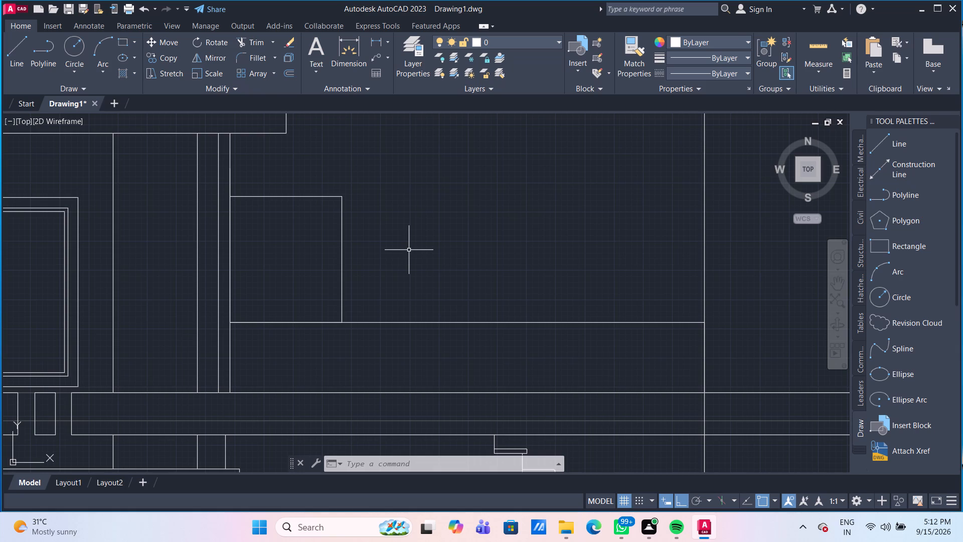
text(TR)
key(Return)
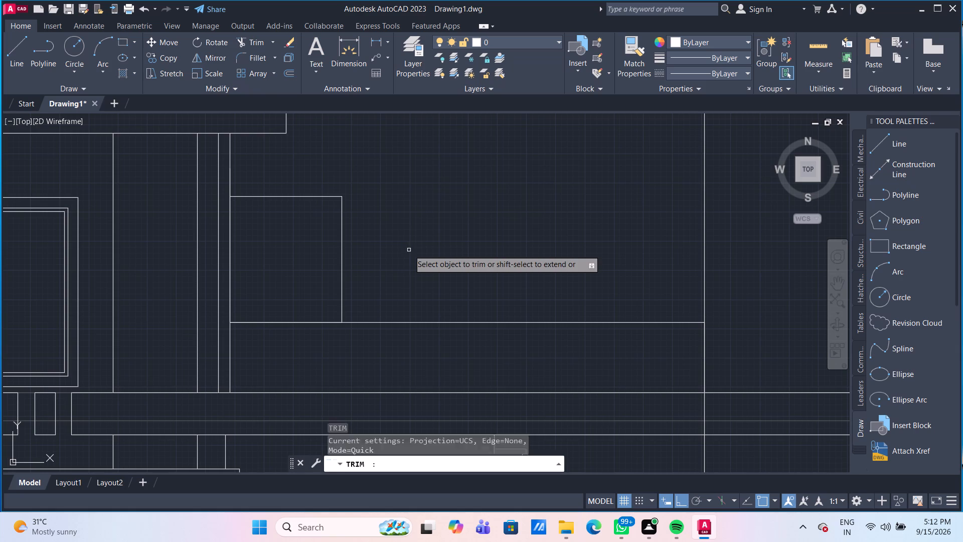
click(229, 170)
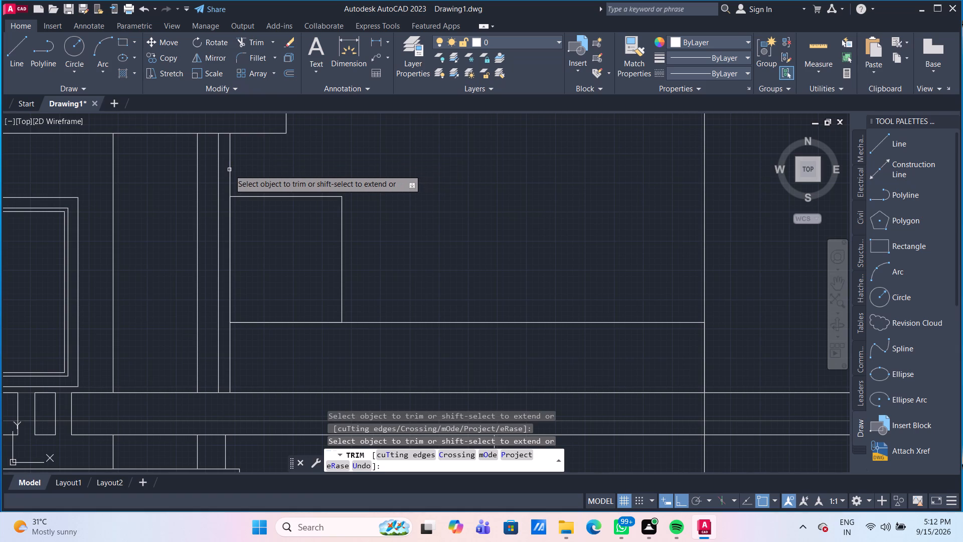
click(229, 170)
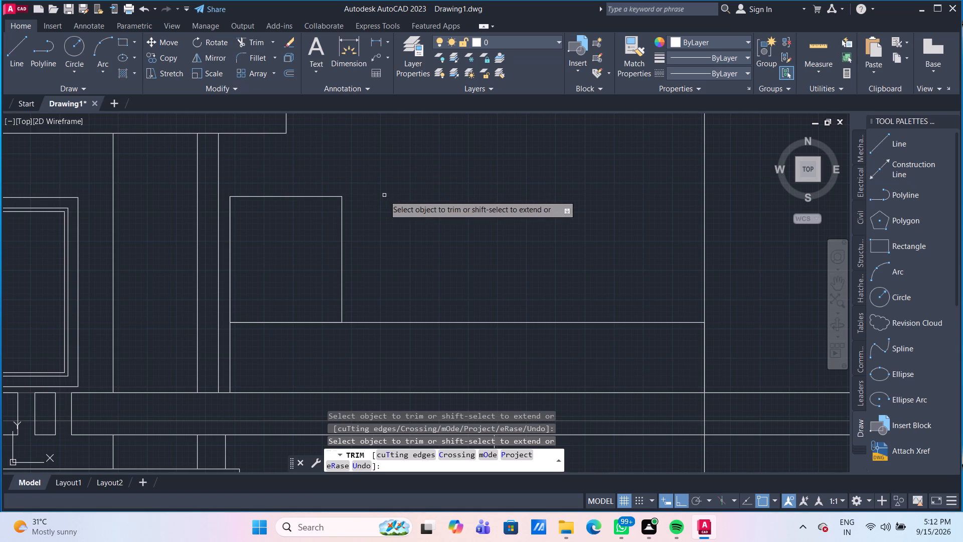
key(Escape)
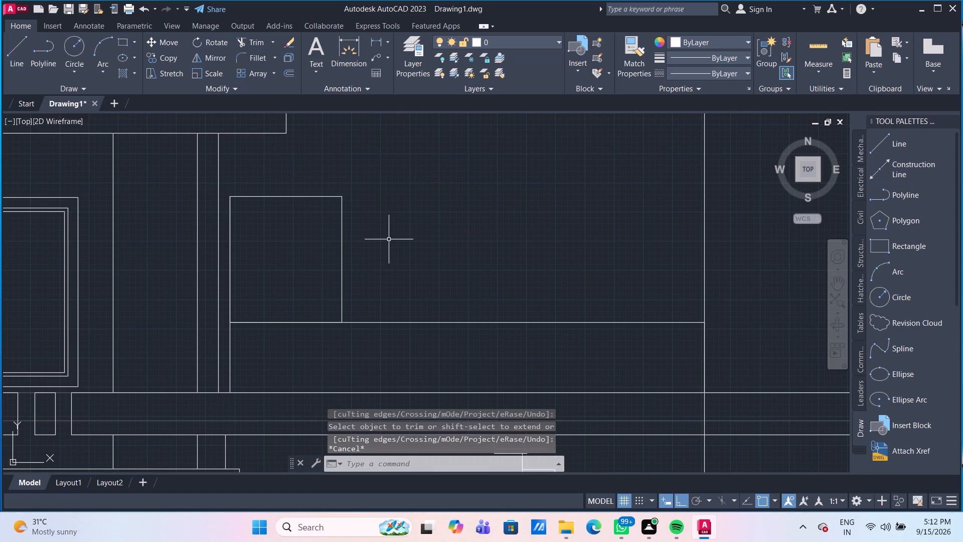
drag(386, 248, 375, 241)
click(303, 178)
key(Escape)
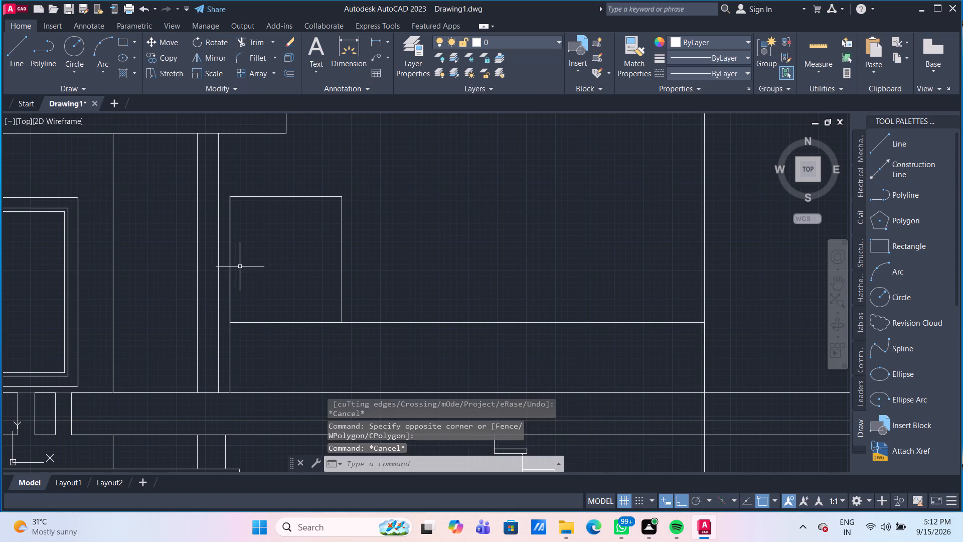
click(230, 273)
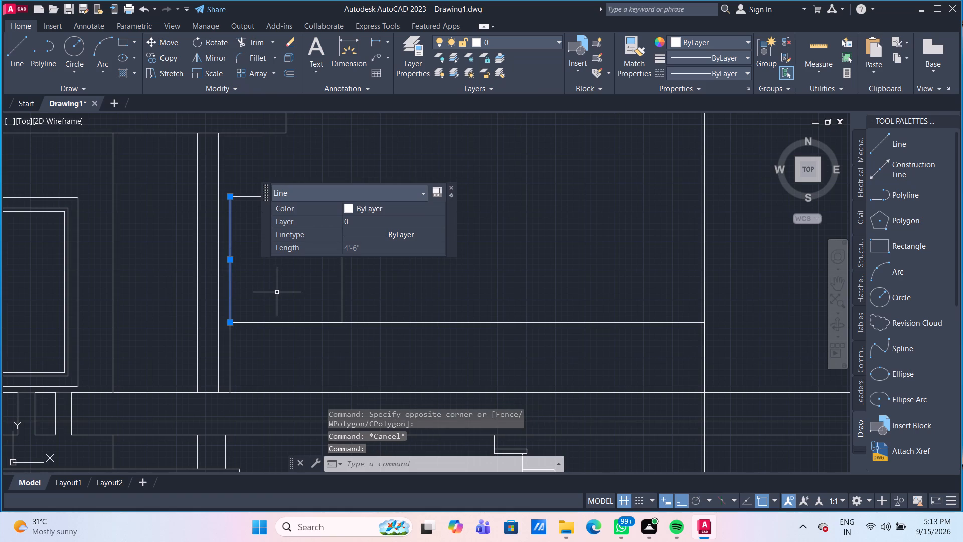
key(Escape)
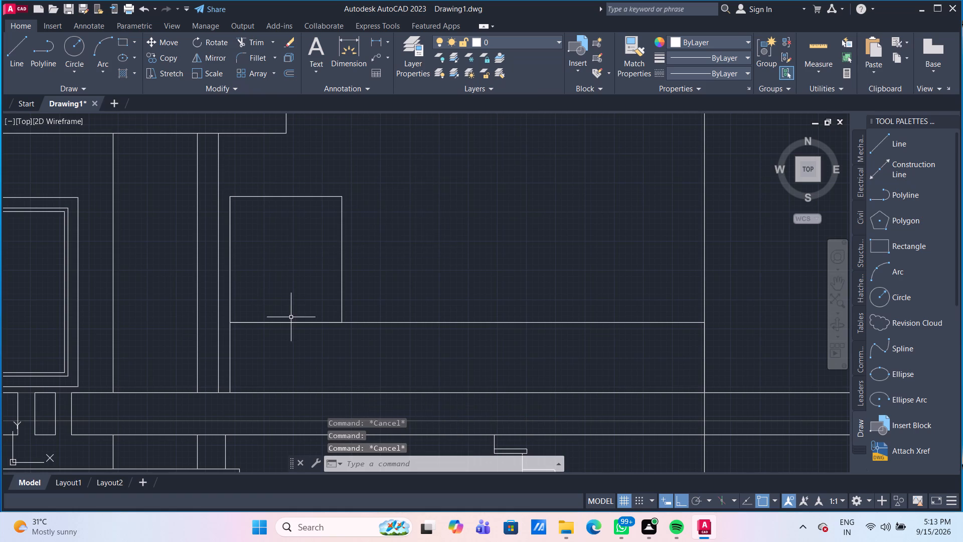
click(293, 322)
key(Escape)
Offset the upper-storey opening's top line and both vertical sides 2" inward, using the Through option.
key(o)
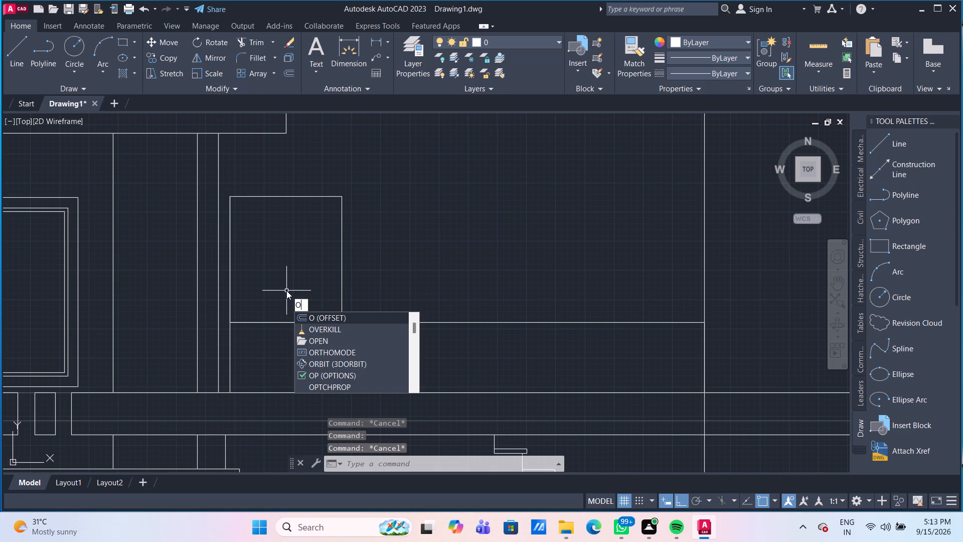
key(Return)
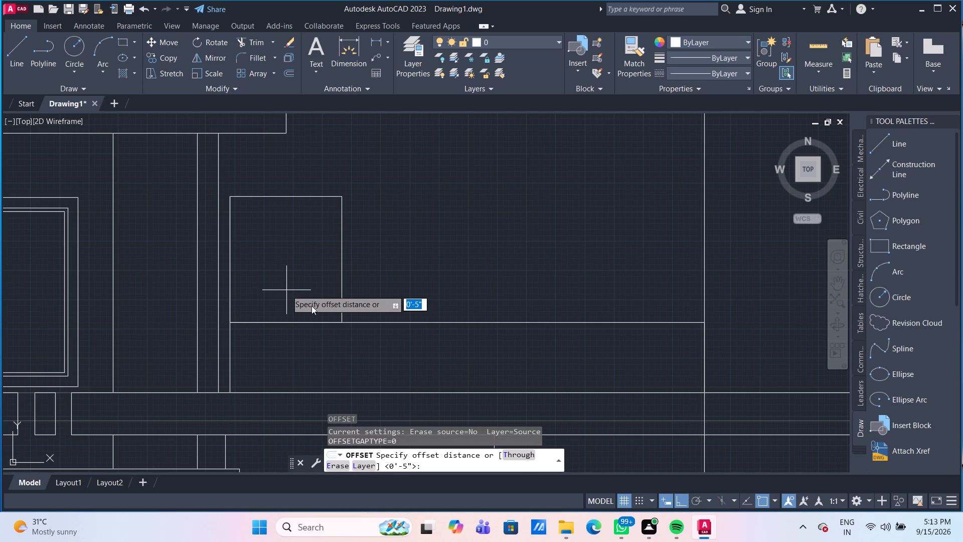
click(519, 455)
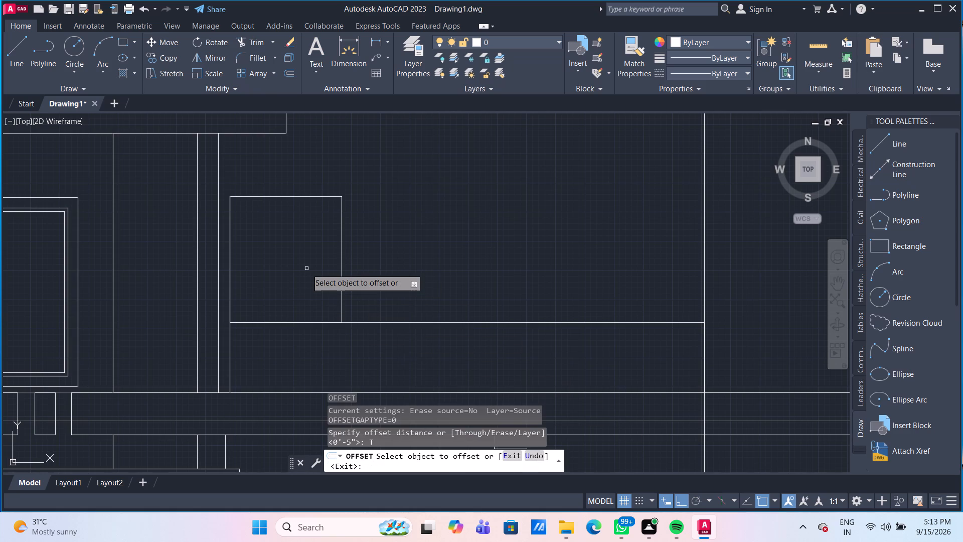
click(298, 197)
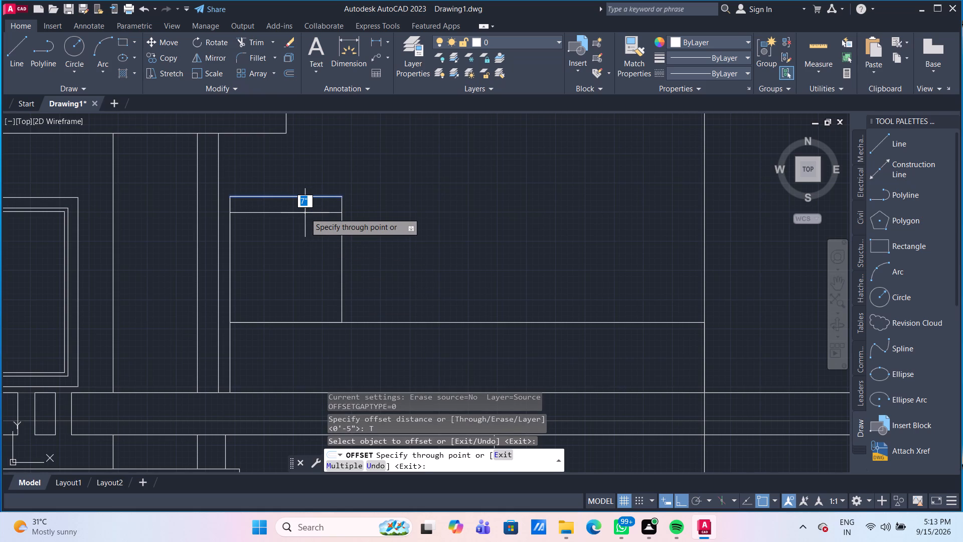
key(2)
key(shift+quotedbl)
key(Return)
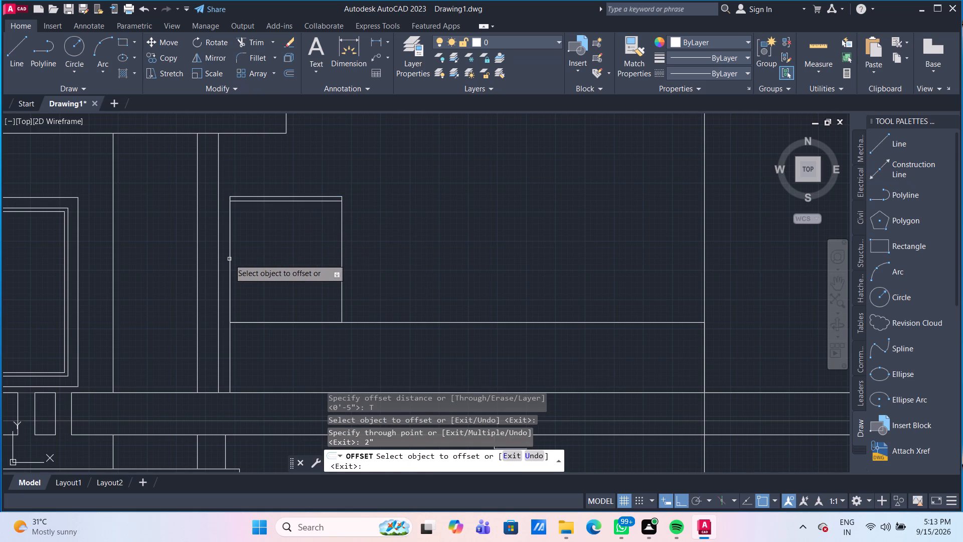
click(229, 259)
text(2")
key(Return)
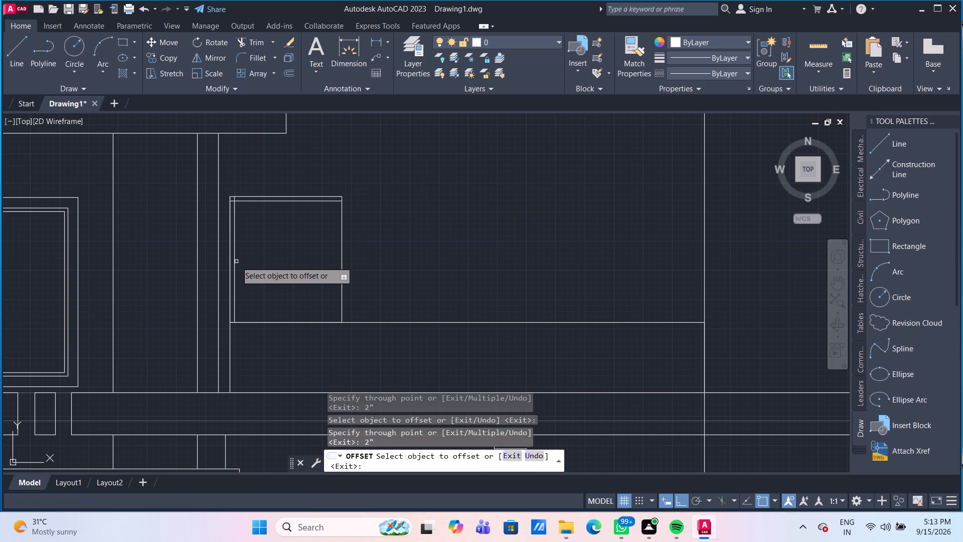
click(342, 266)
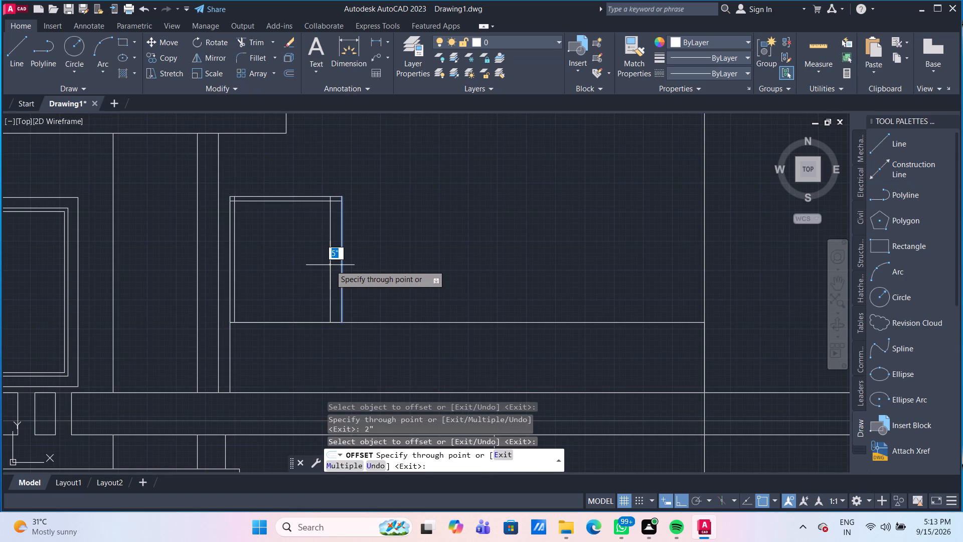
text(2")
key(Return)
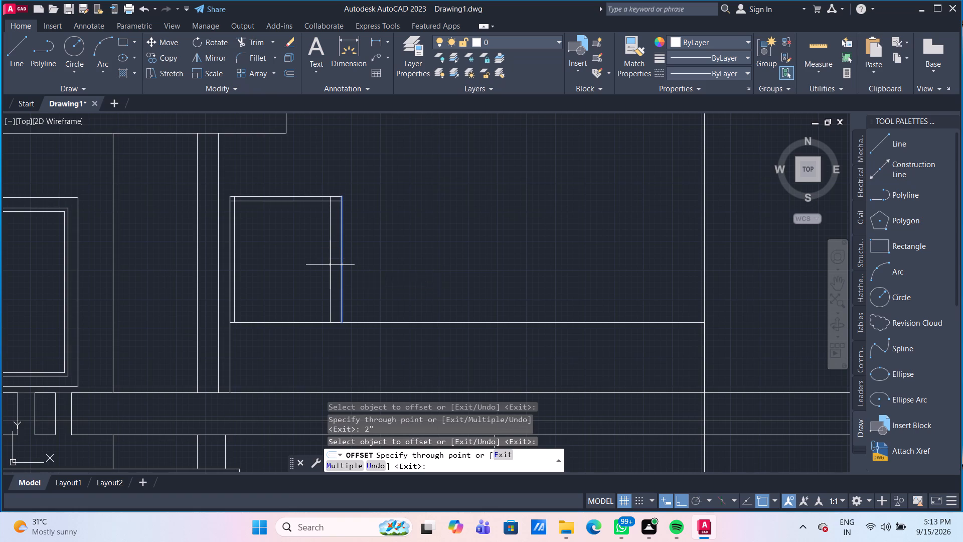
scroll(242, 195, up, 2)
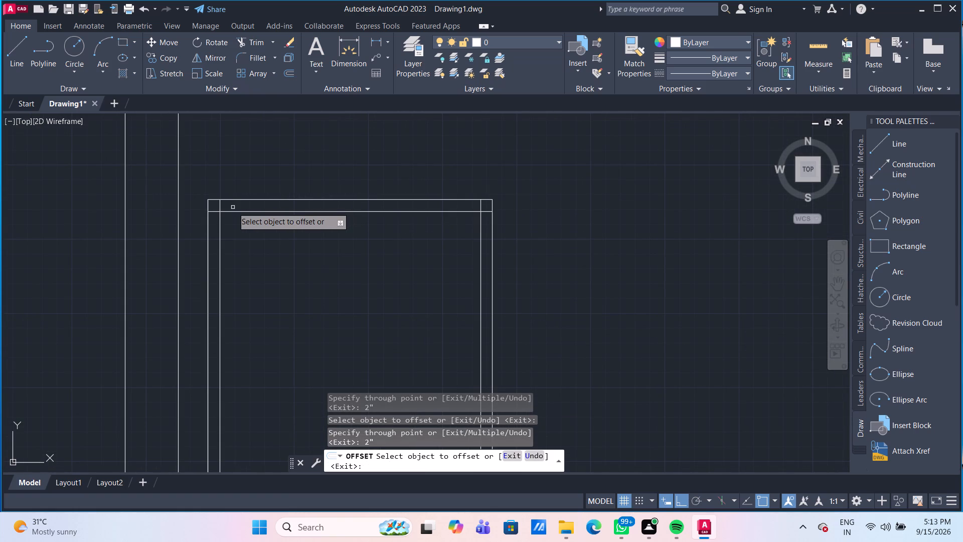
key(Escape)
Trim the crossing ends of the offset lines at both top corners of the opening to form a clean inner frame.
scroll(310, 269, down, 2)
middle_drag(341, 300, 298, 265)
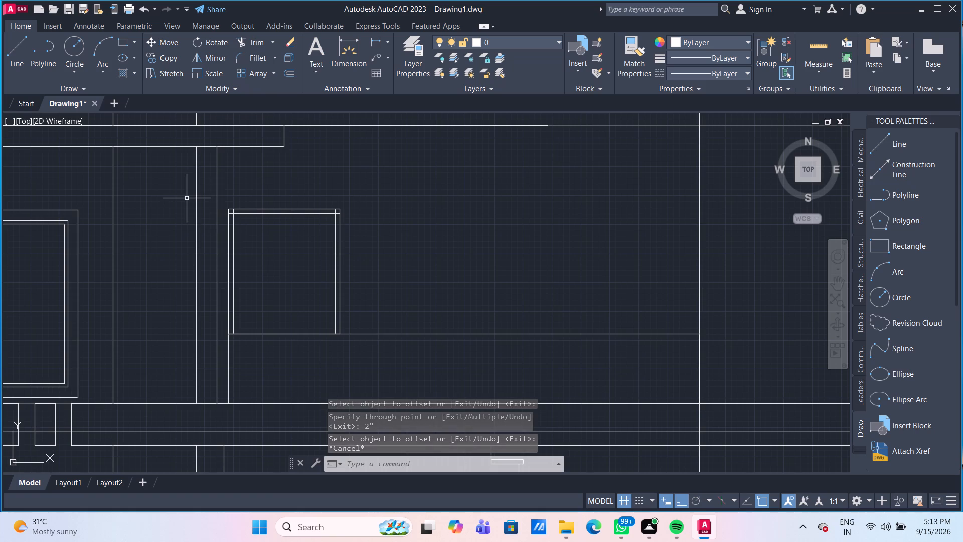
scroll(308, 235, up, 2)
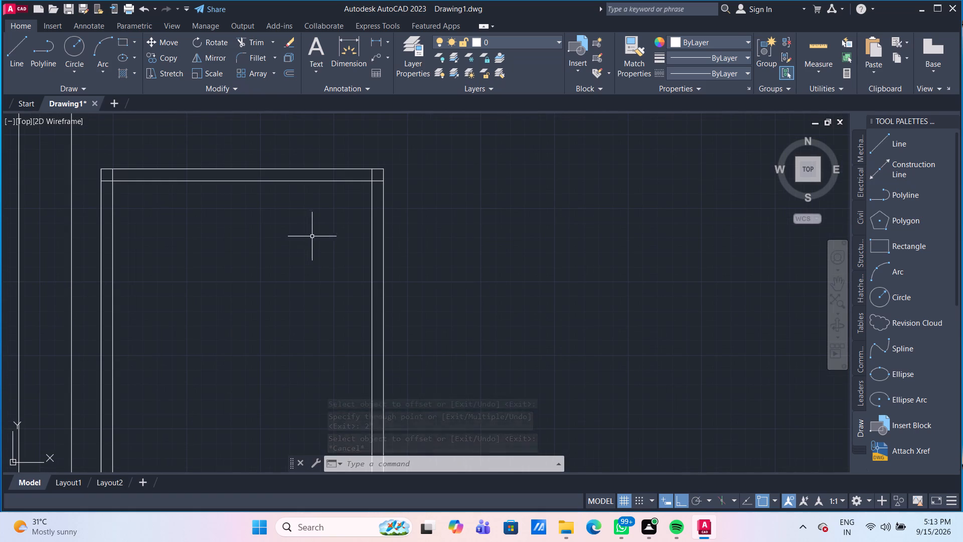
text(TR)
key(Return)
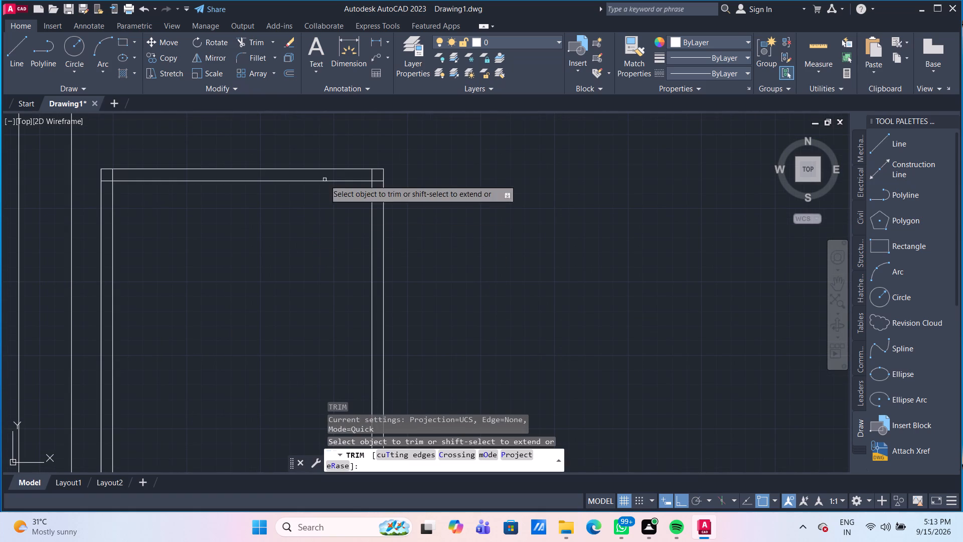
click(372, 174)
click(379, 181)
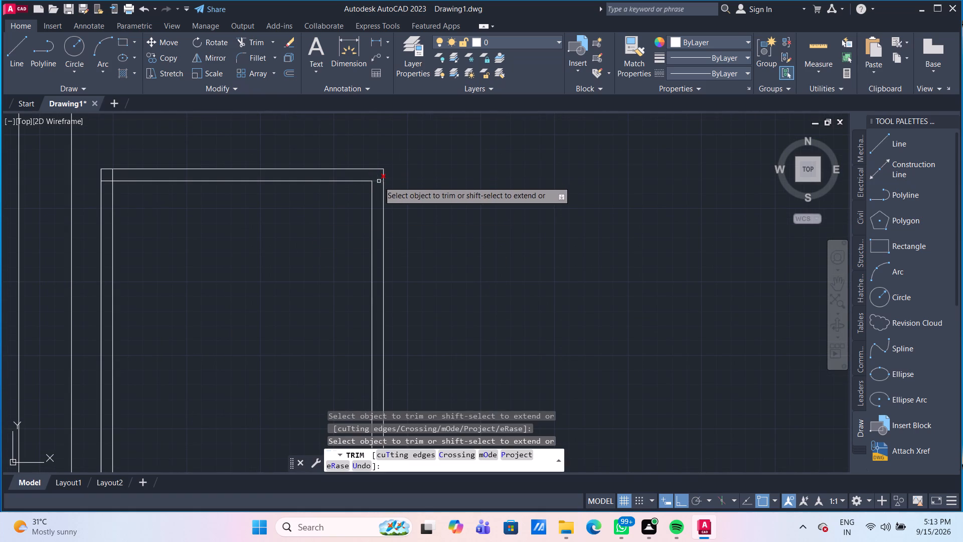
click(113, 176)
click(108, 182)
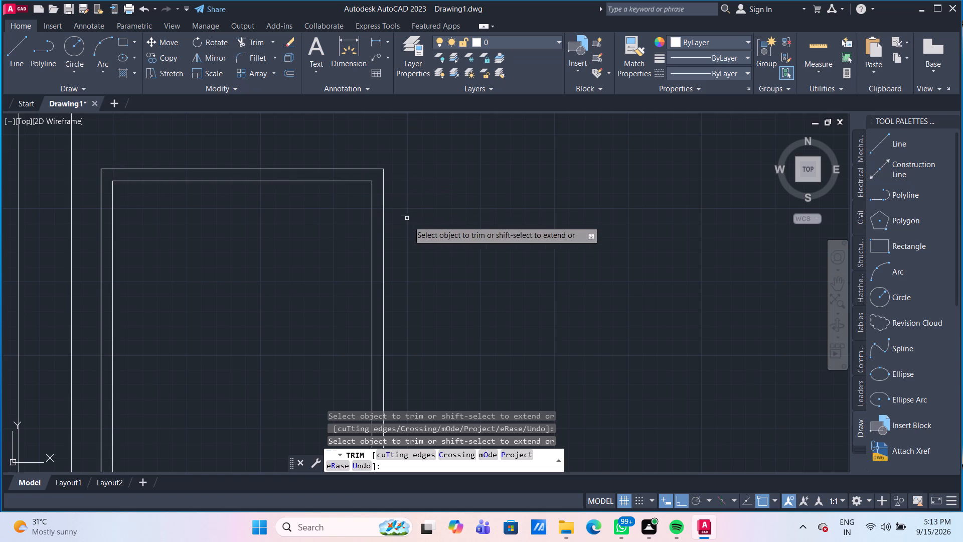
key(Escape)
Group the three inner frame lines of the upper-storey opening.
click(376, 209)
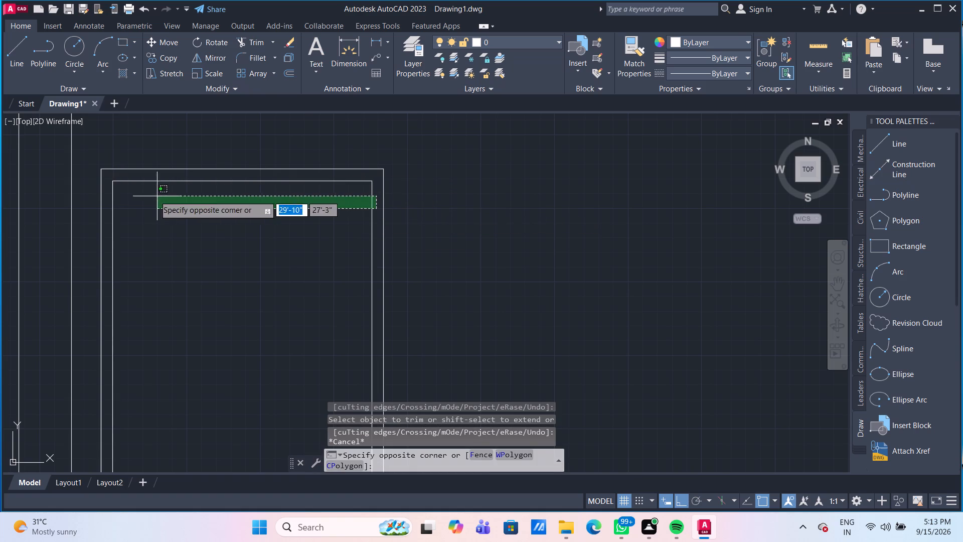
click(107, 176)
scroll(211, 251, down, 2)
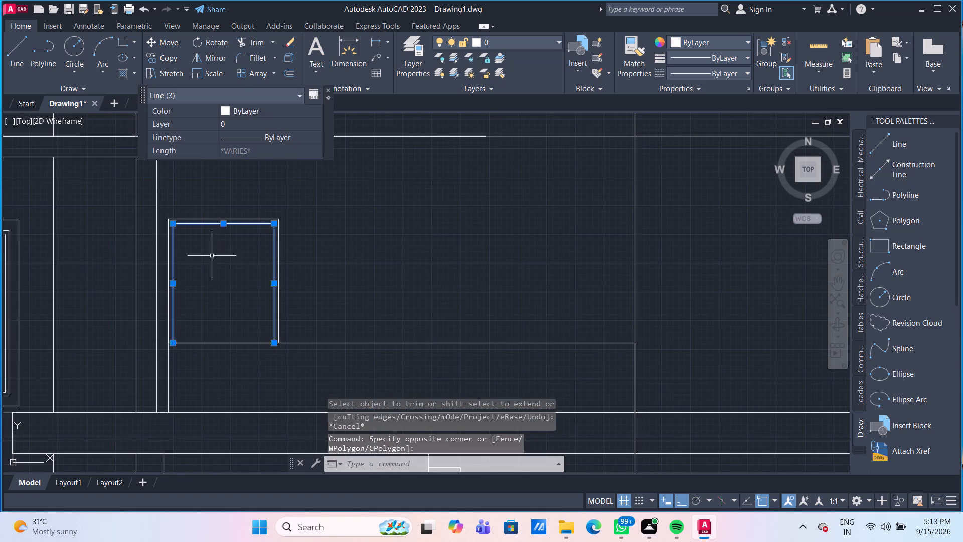
key(g)
key(Return)
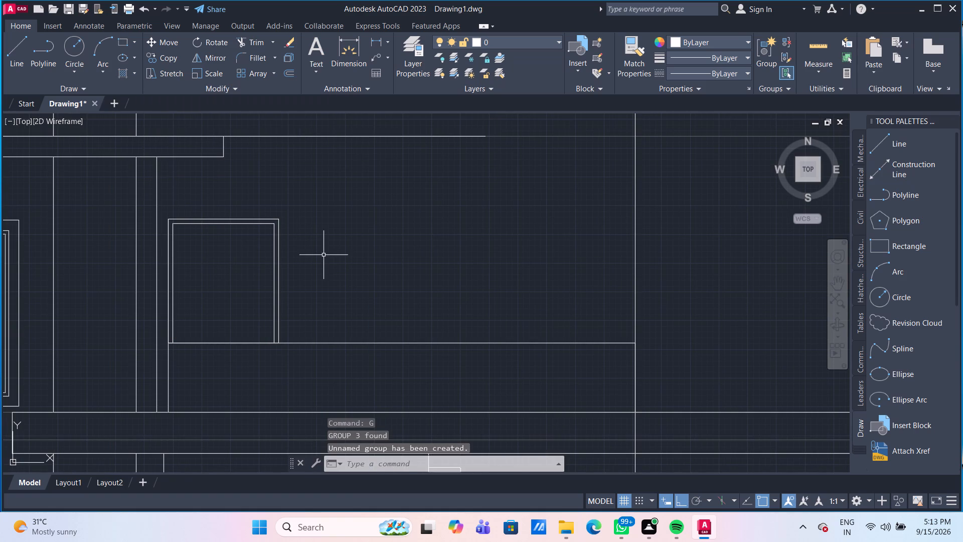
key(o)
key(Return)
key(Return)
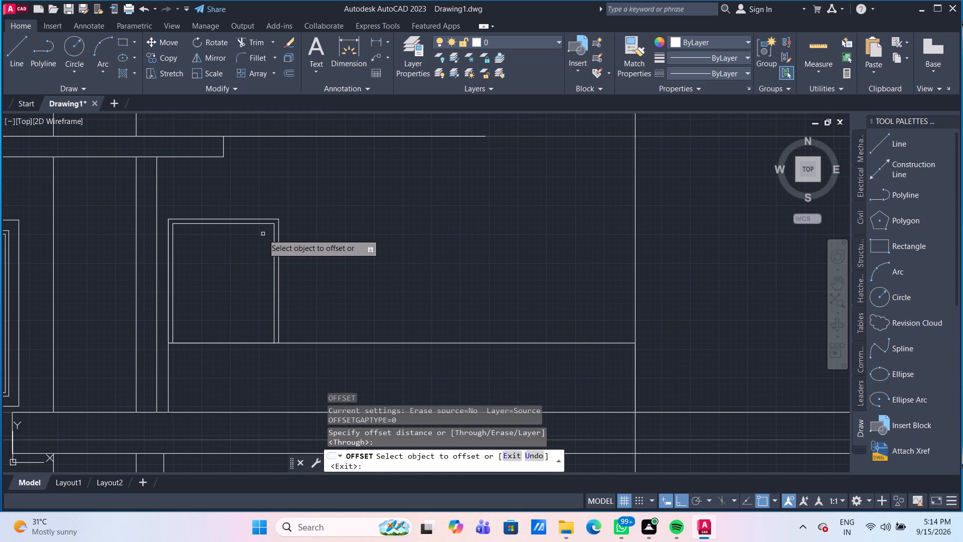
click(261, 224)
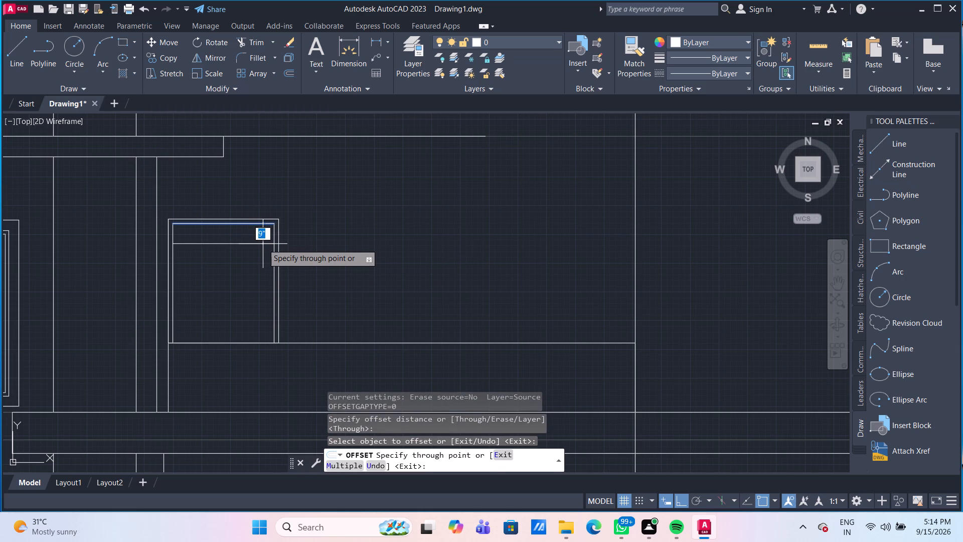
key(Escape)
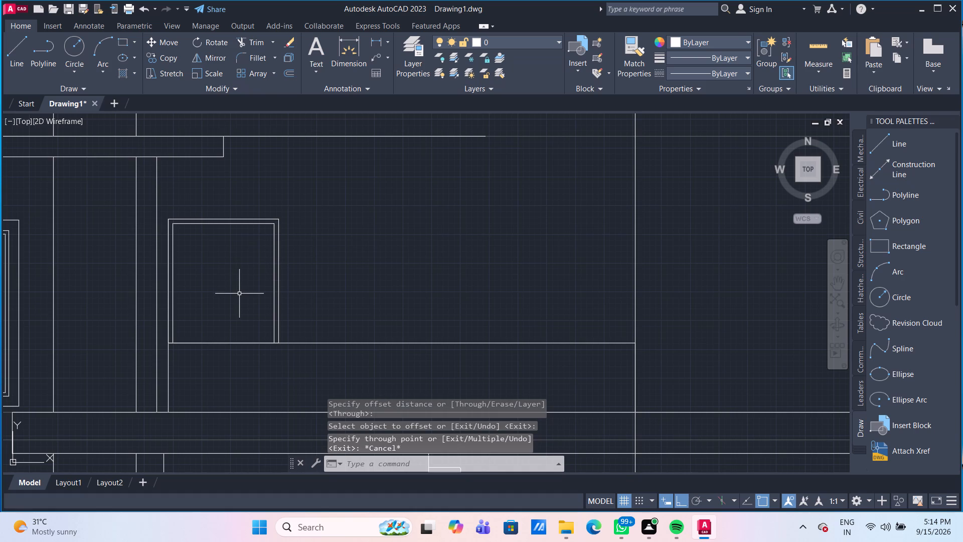
Quick-measure the upper-storey opening and the parapet line beneath it.
scroll(250, 311, up, 1)
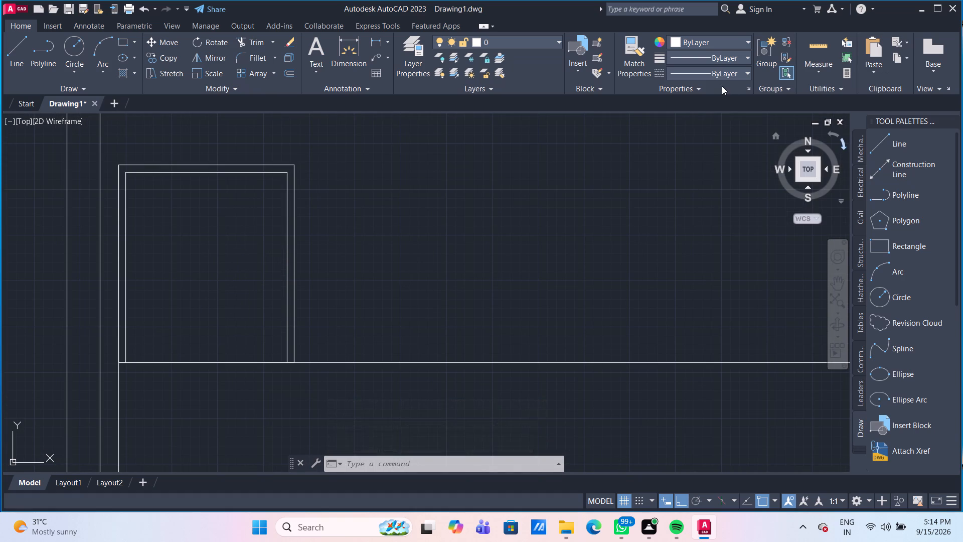
click(808, 52)
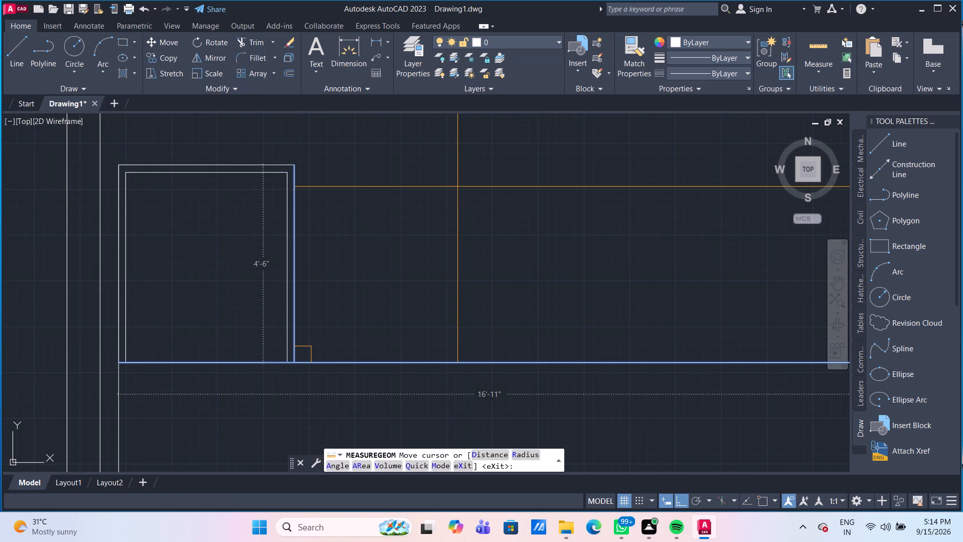
key(Escape)
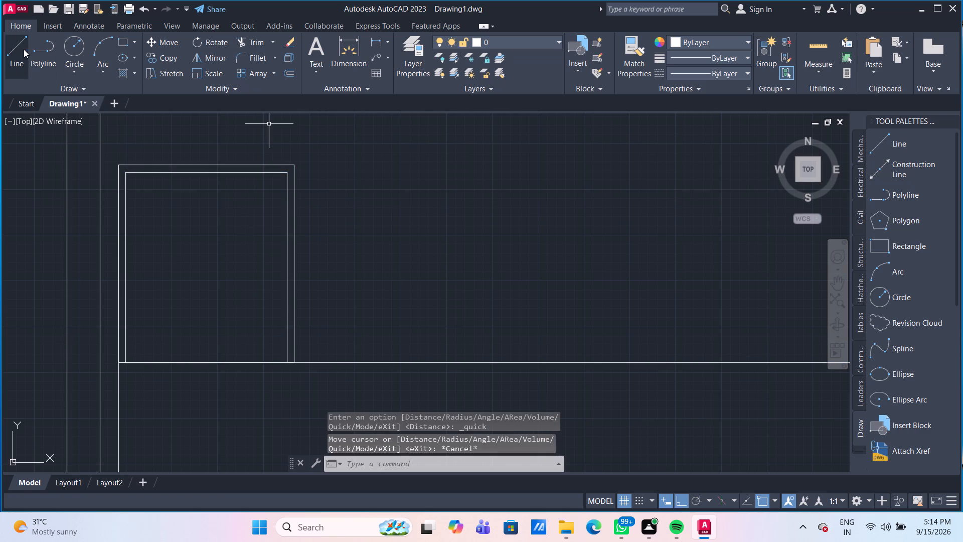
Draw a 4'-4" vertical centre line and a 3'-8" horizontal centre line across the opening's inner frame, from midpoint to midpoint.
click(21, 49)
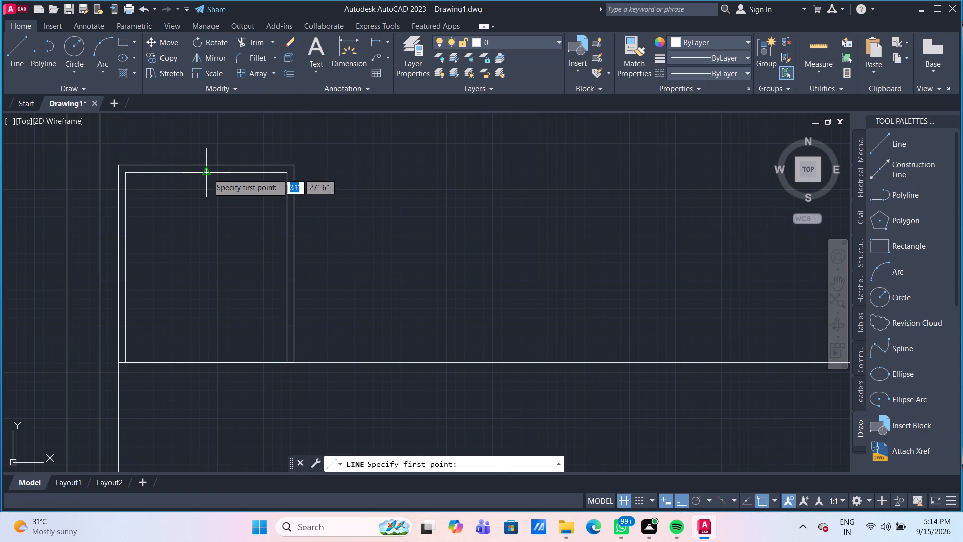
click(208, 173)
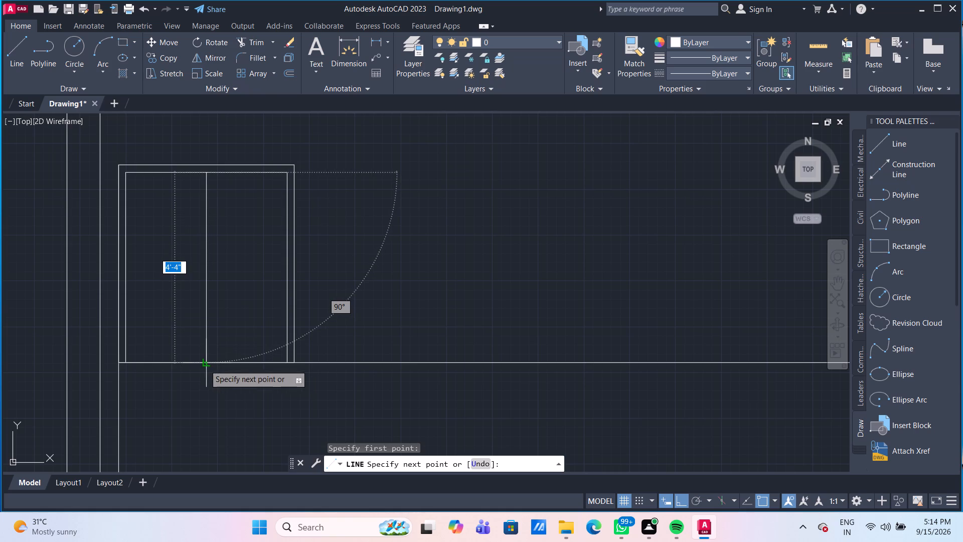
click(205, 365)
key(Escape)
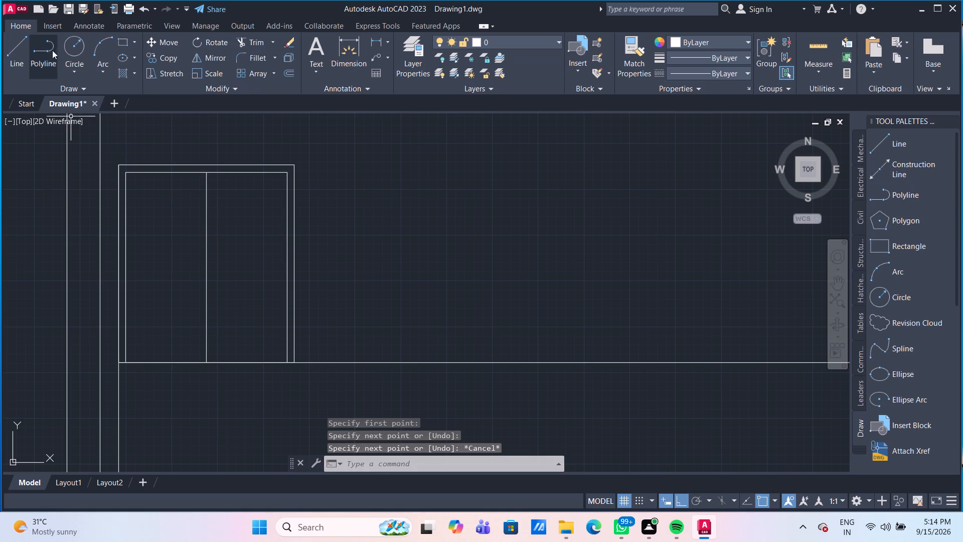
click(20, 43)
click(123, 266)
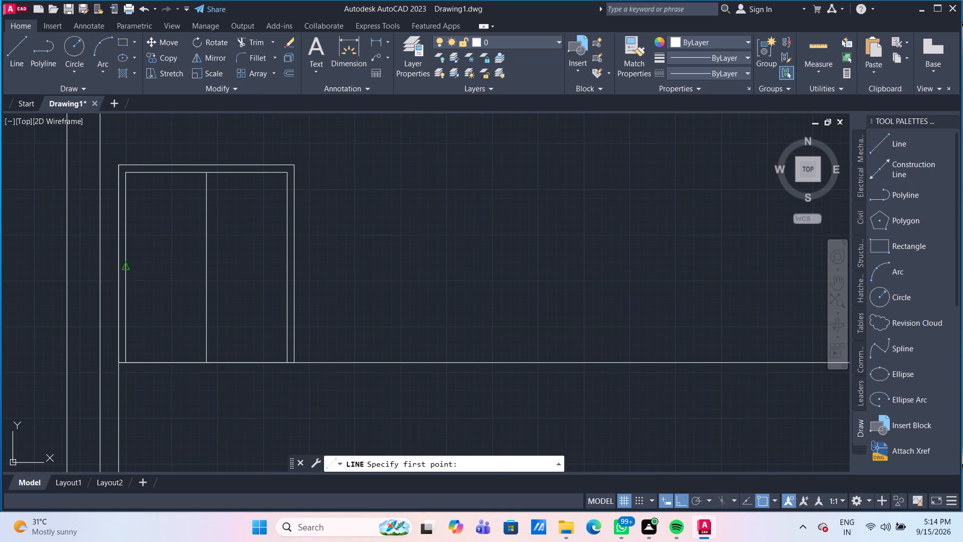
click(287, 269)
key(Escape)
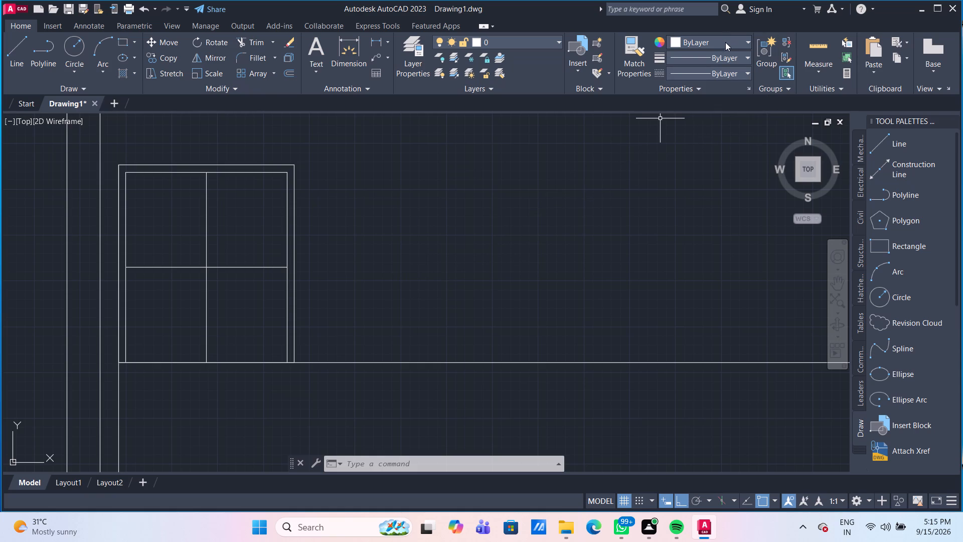
Quick-measure the width and height of the upper-storey opening's frame.
click(819, 44)
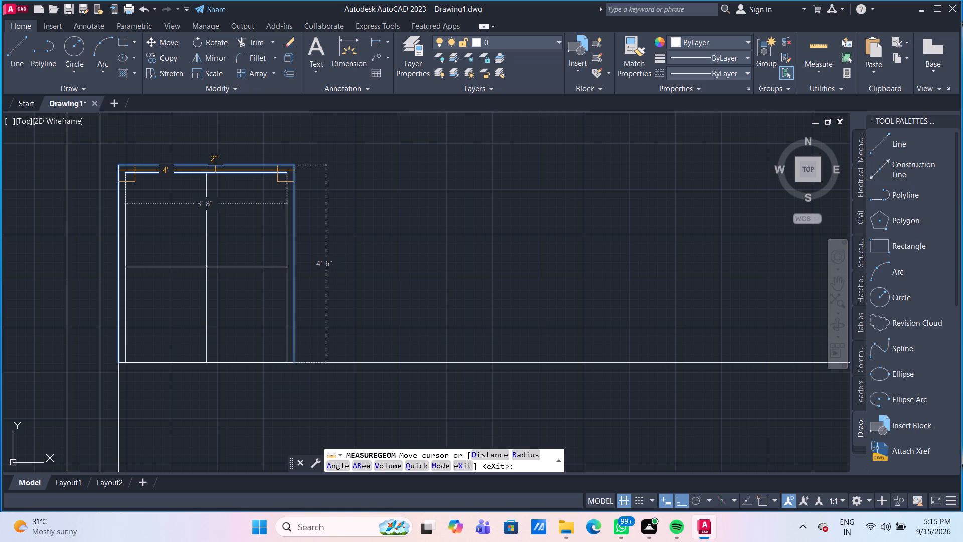
key(Escape)
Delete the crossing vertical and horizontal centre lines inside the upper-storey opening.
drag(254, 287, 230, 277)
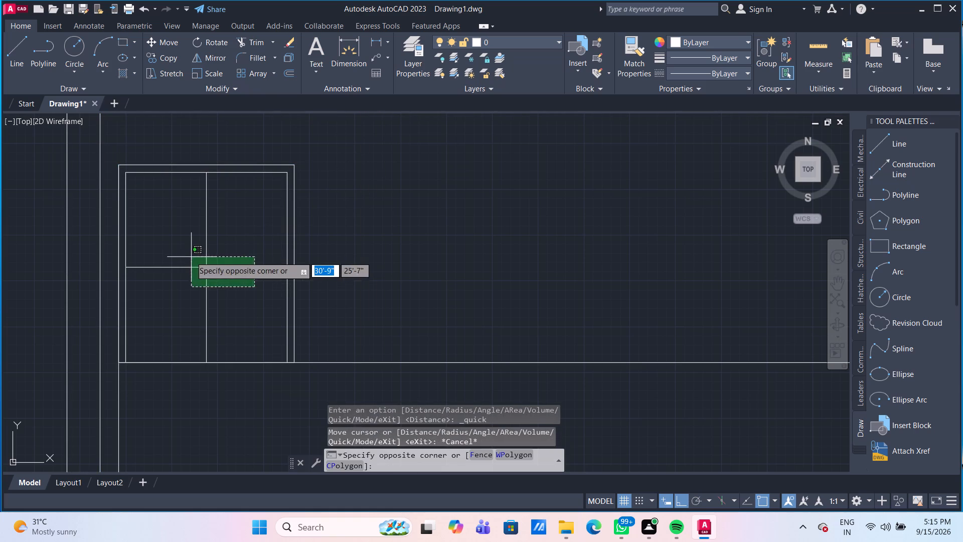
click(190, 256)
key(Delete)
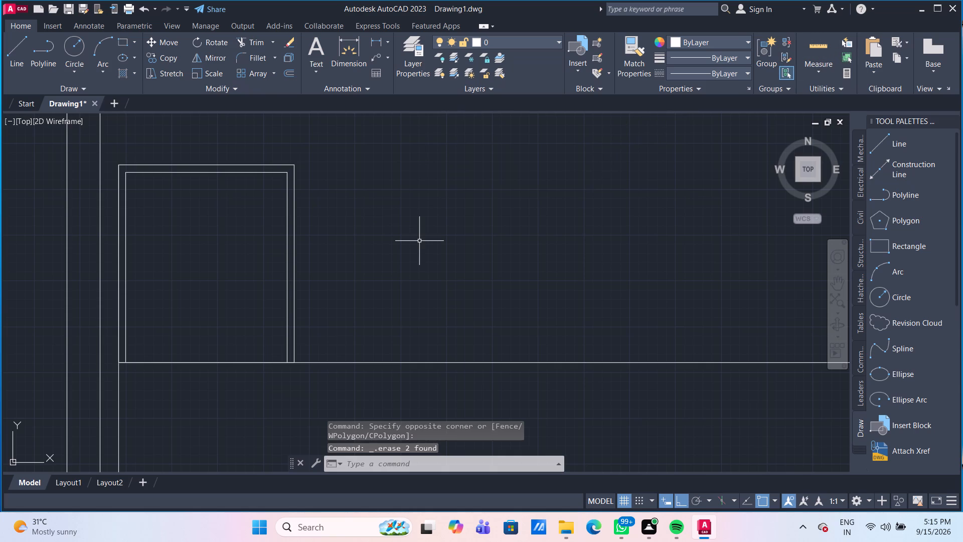
Offset both vertical sides of the opening's inner frame 10" inward, using the Through option.
key(o)
key(Return)
key(Return)
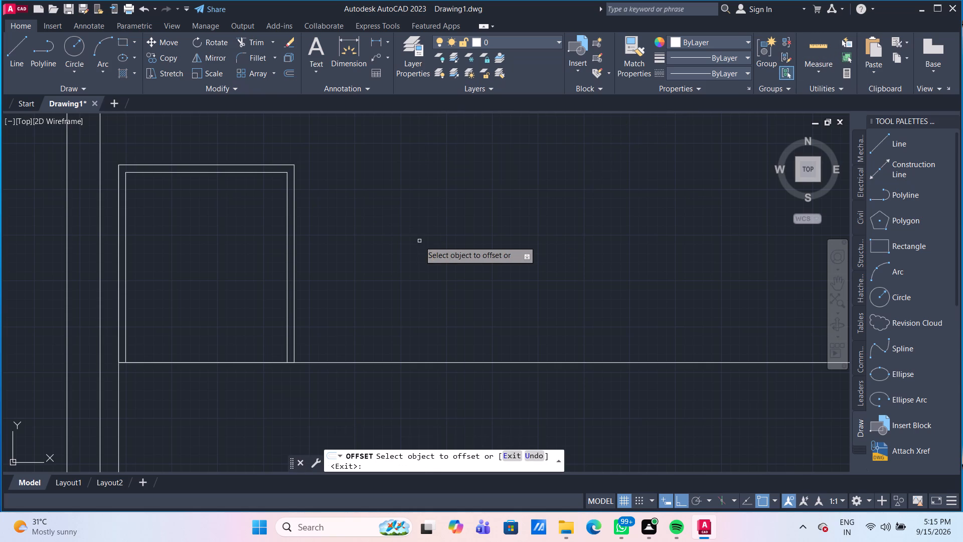
click(286, 249)
text(10")
key(Return)
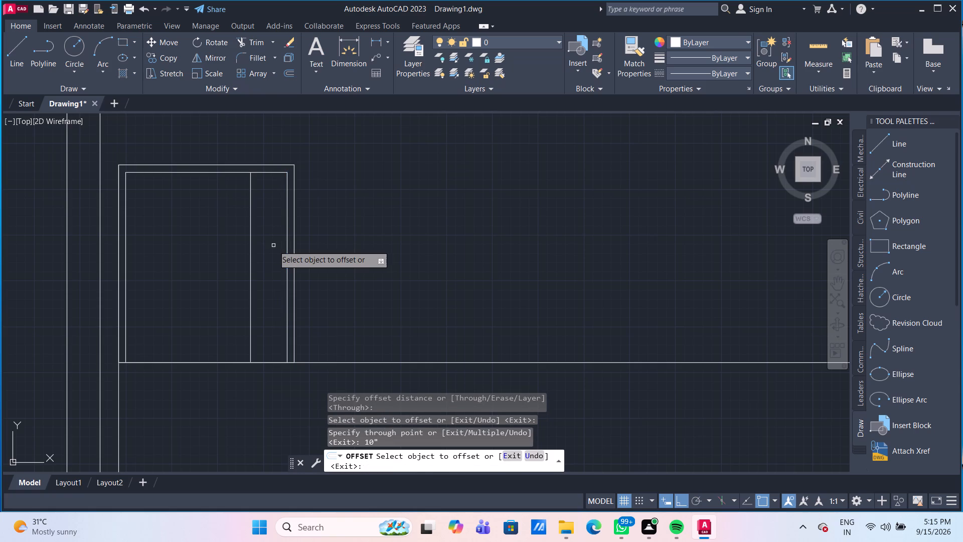
click(126, 277)
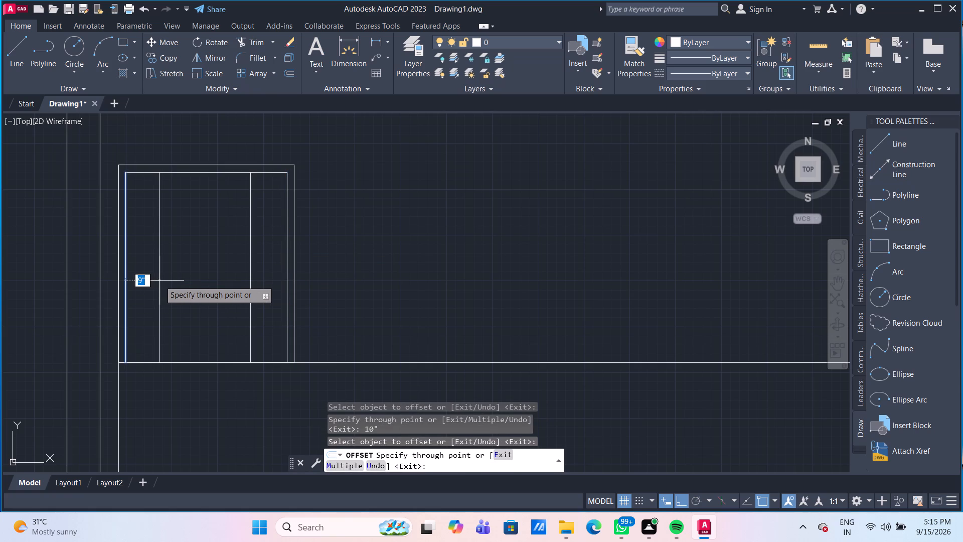
text(10")
key(Return)
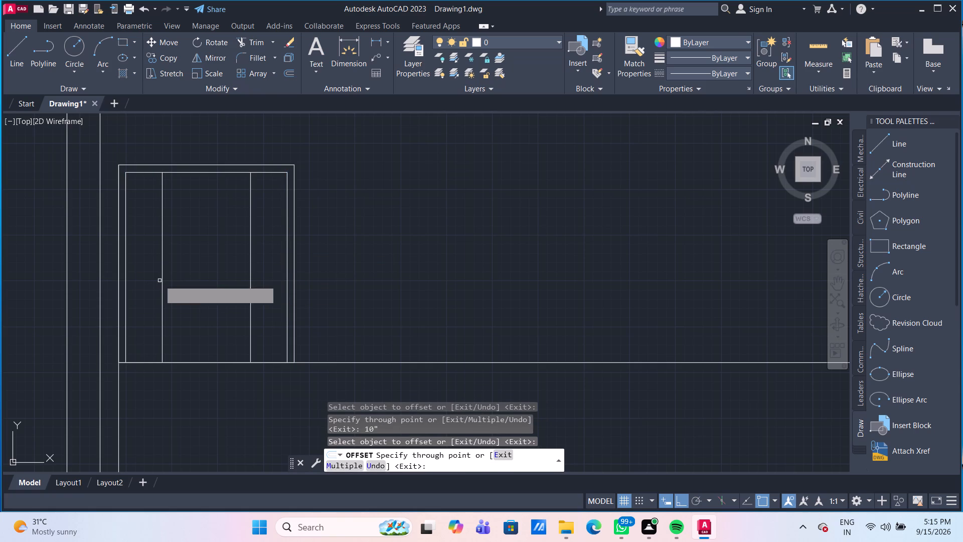
Offset the inner frame's top line 10" downward and the parapet line at the opening's base 10" upward.
click(232, 173)
text(10)
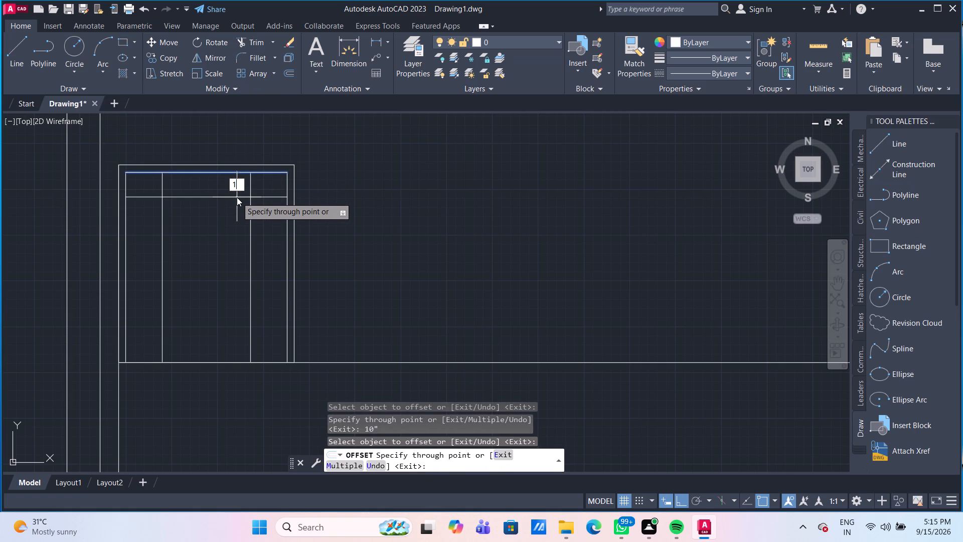
key(shift+quotedbl)
key(Return)
click(223, 362)
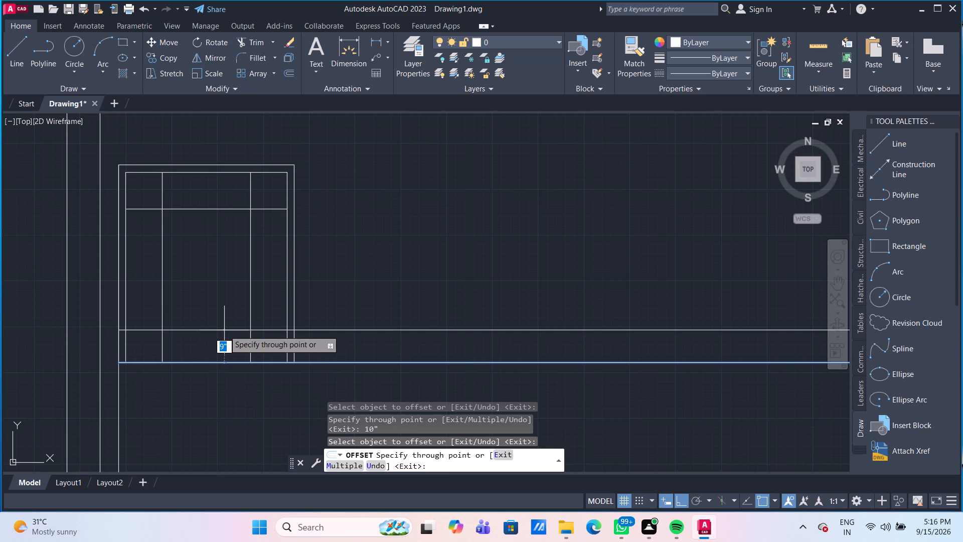
text(10")
key(Return)
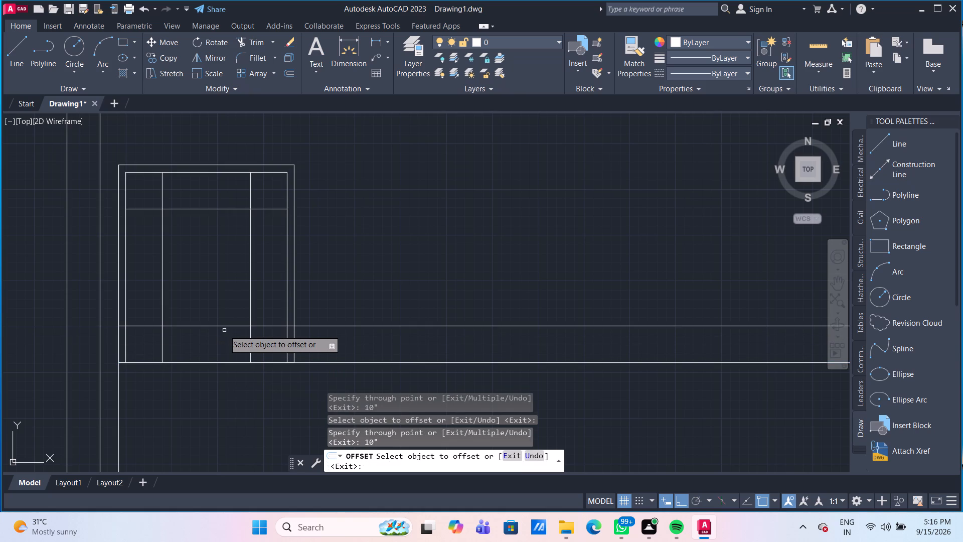
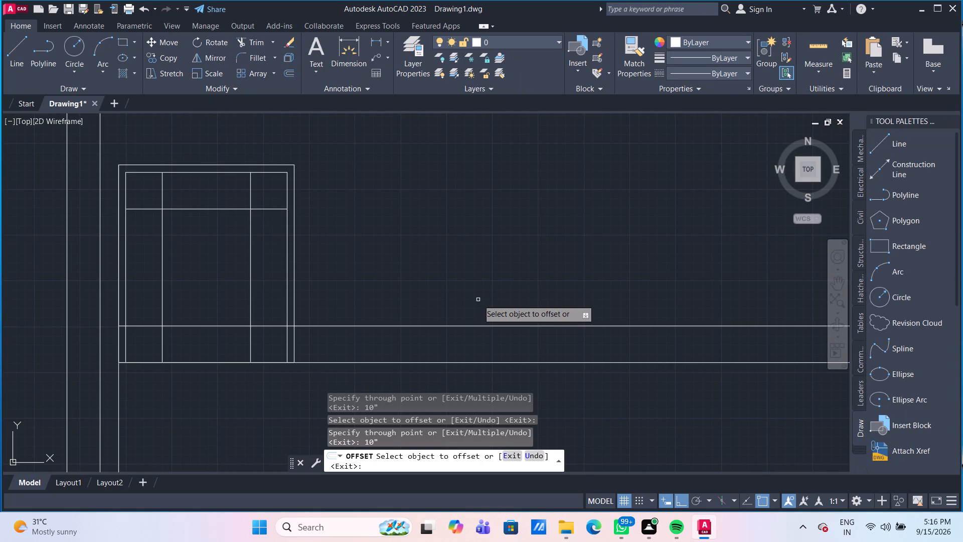
Trim the line segments extending past the inner rectangle's corners inside the double-line frame, leaving a closed rectangle.
key(Escape)
text(TR)
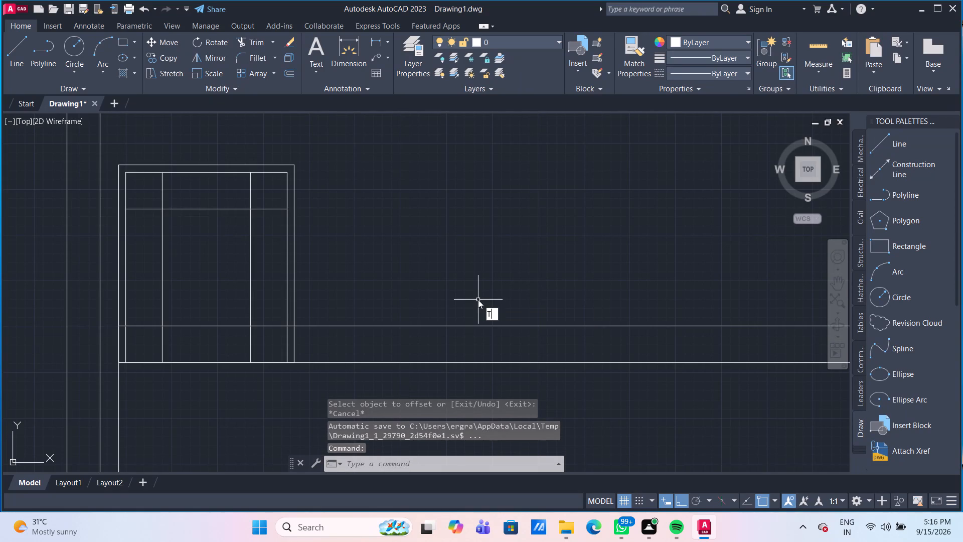
key(Return)
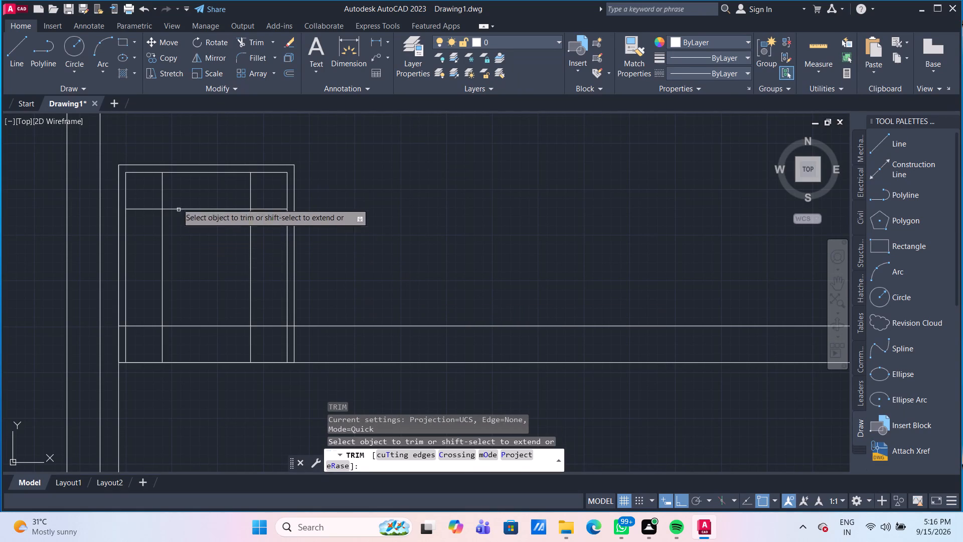
click(151, 191)
click(259, 193)
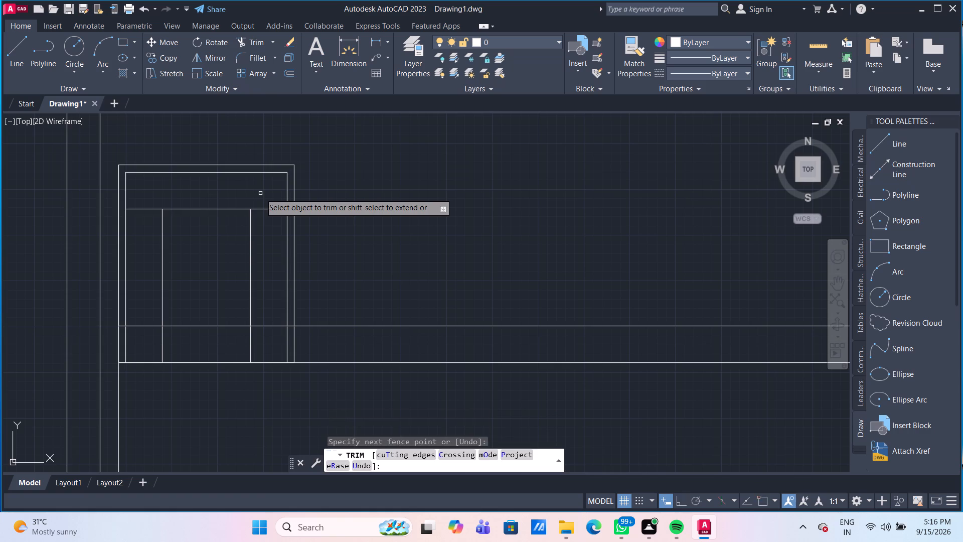
click(263, 197)
click(262, 333)
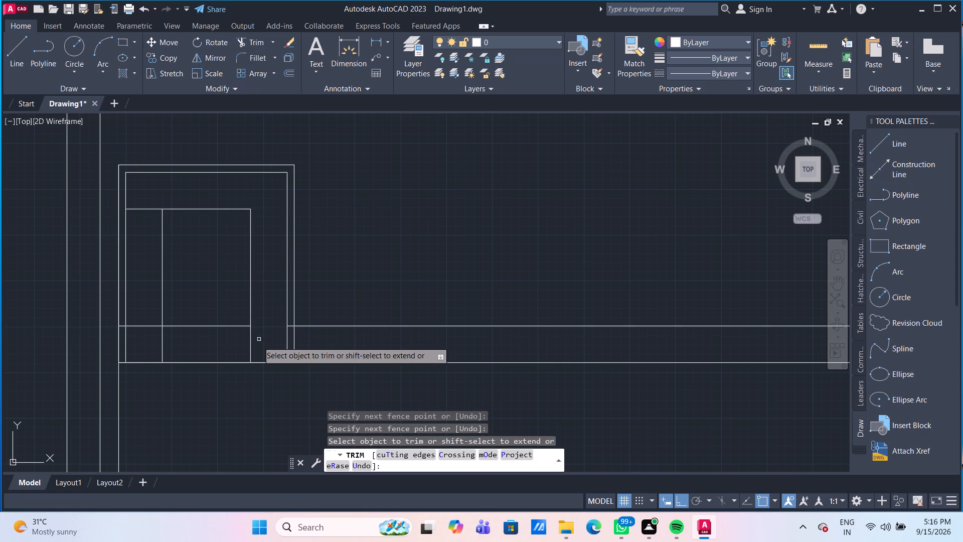
drag(256, 343, 249, 343)
double_click(143, 335)
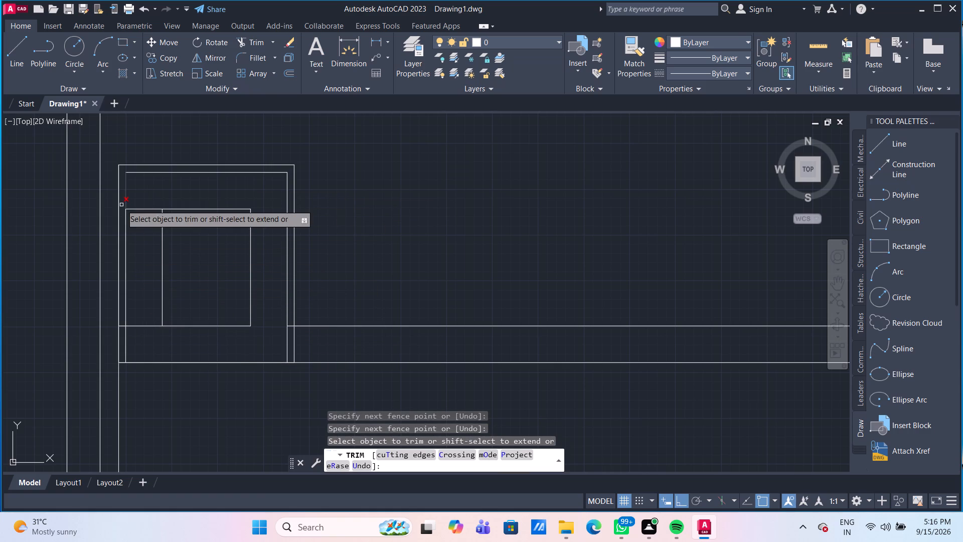
click(142, 200)
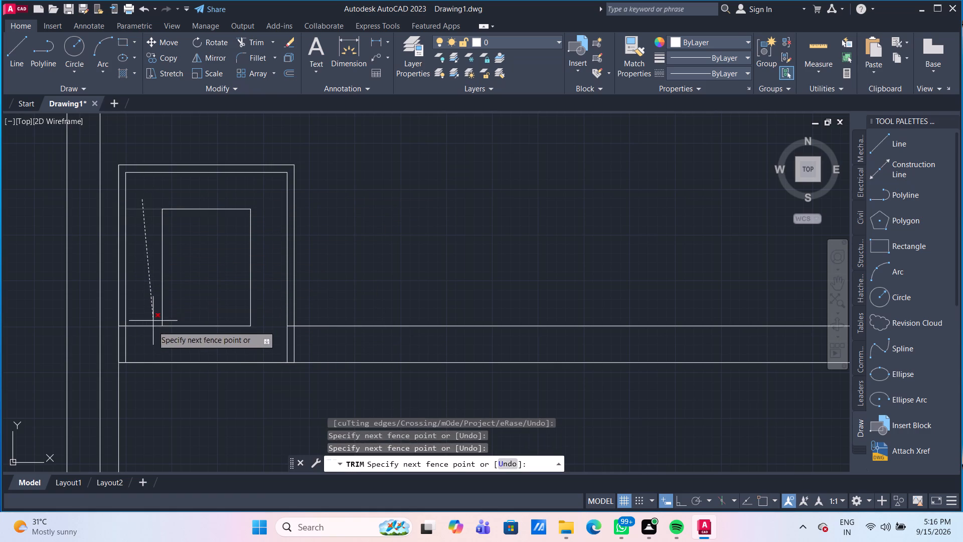
click(149, 340)
click(125, 326)
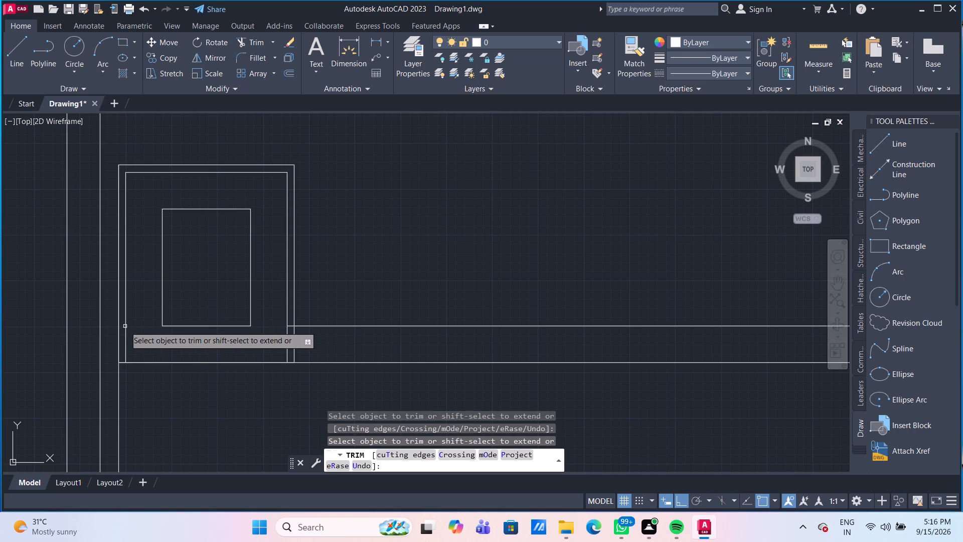
key(Escape)
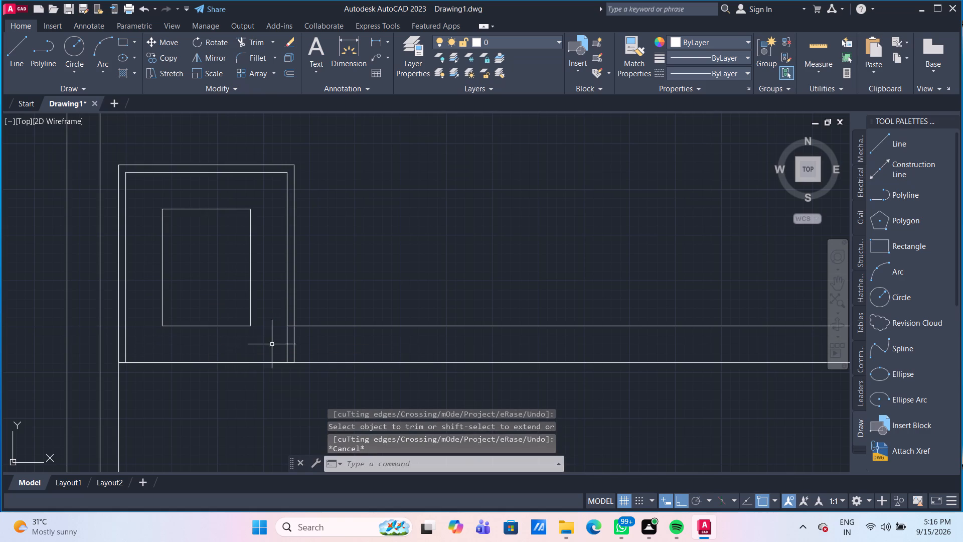
Group the four lines of the inner rectangle.
drag(263, 345, 254, 327)
click(153, 198)
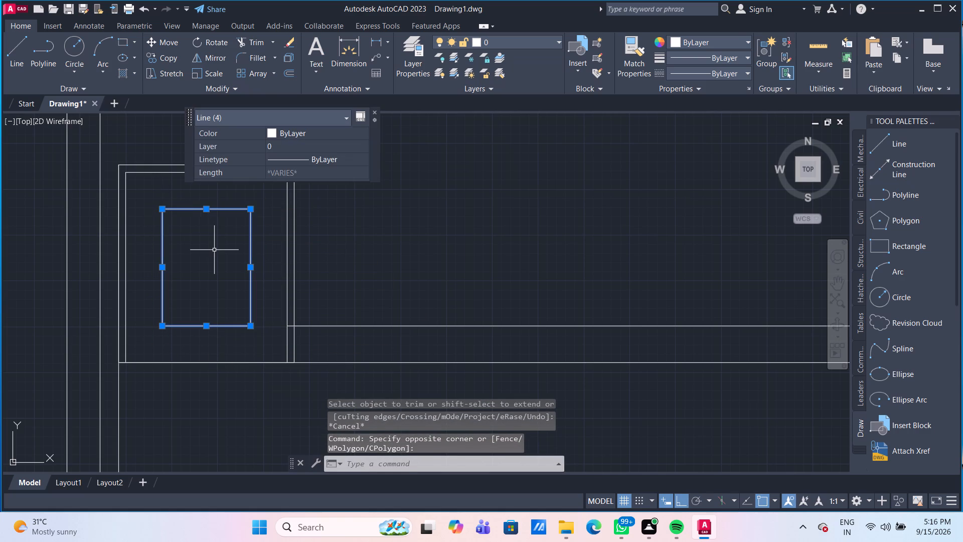
key(g)
key(Return)
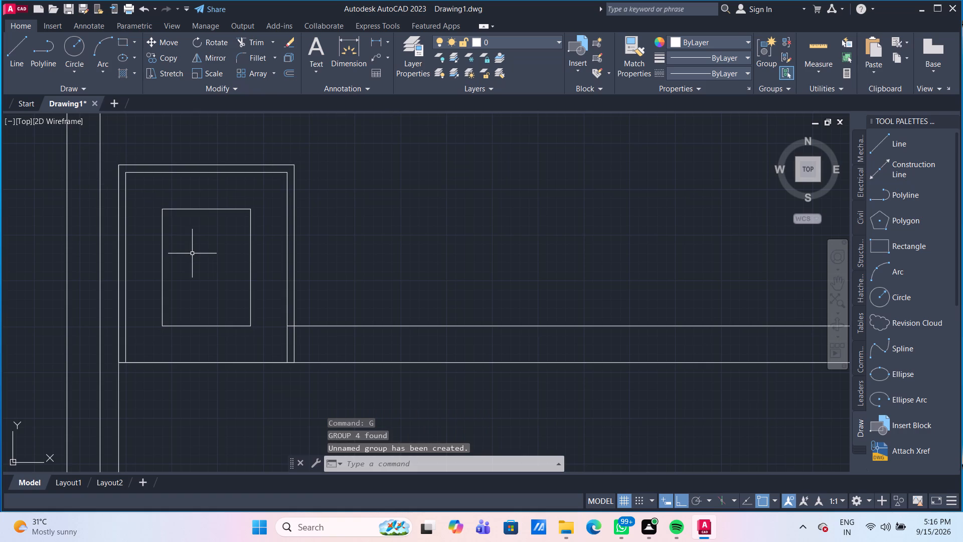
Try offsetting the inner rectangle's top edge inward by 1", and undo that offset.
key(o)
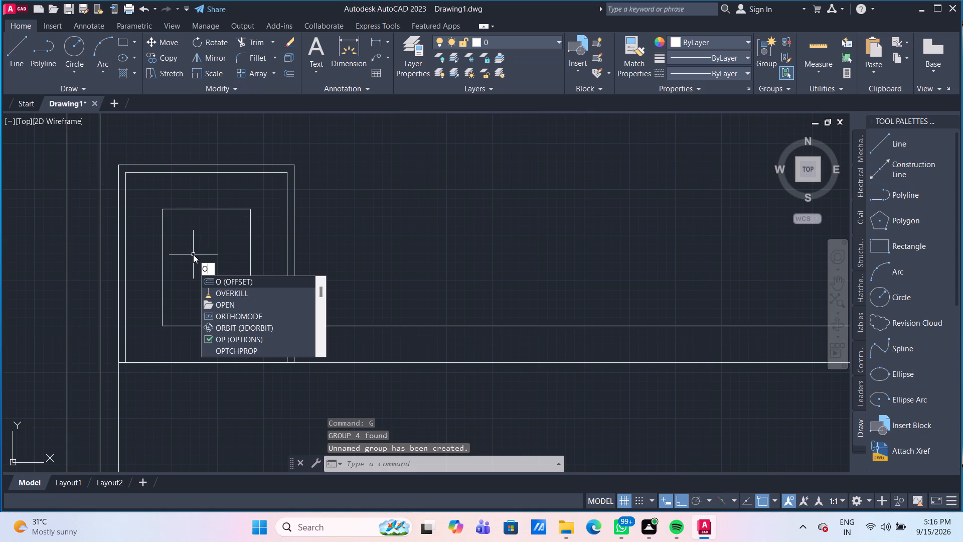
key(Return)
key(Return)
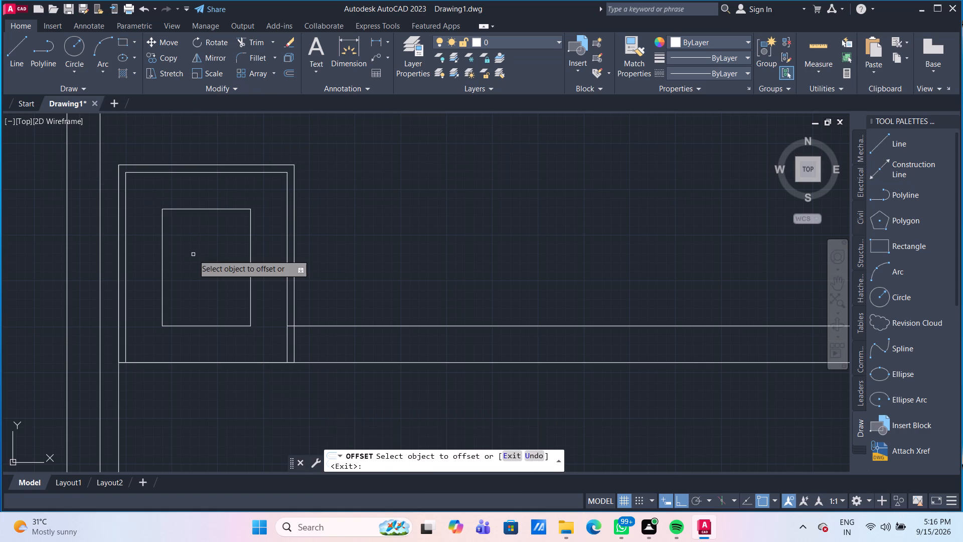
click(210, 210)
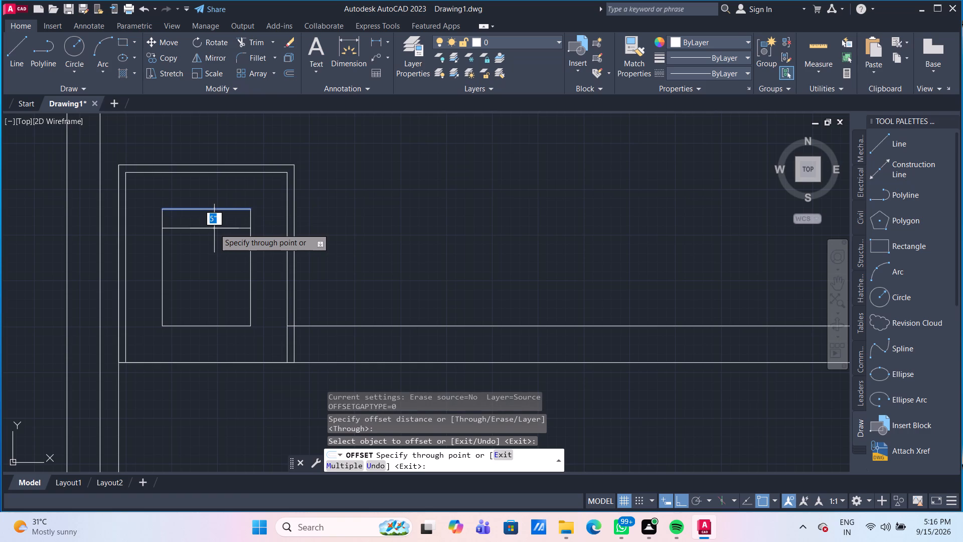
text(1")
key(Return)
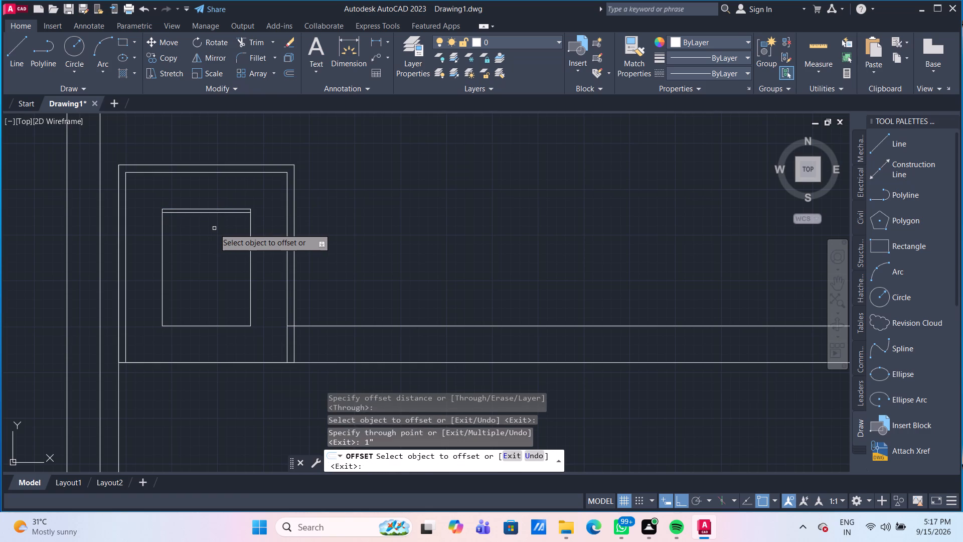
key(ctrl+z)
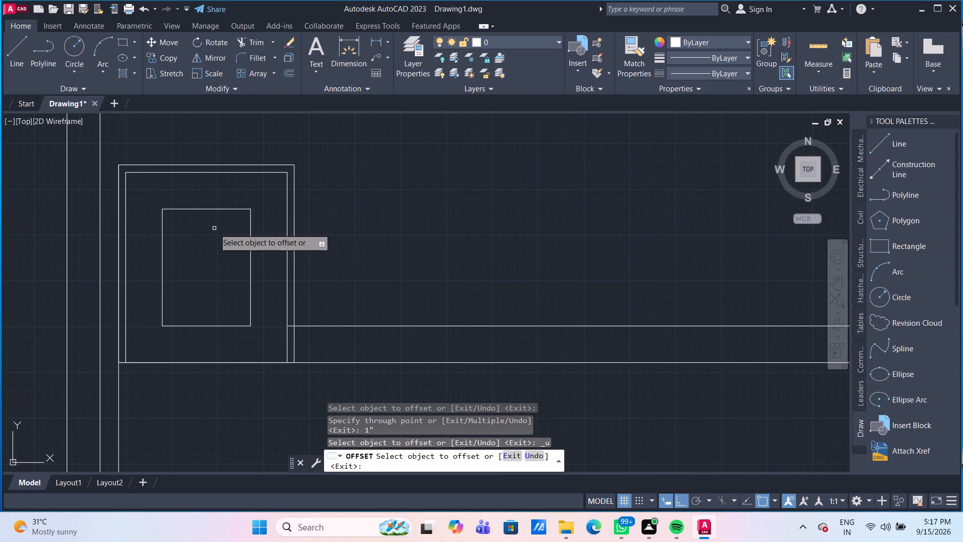
Offset the inner rectangle's top and bottom edges inward by 2".
key(2)
key(shift+quotedbl)
key(Return)
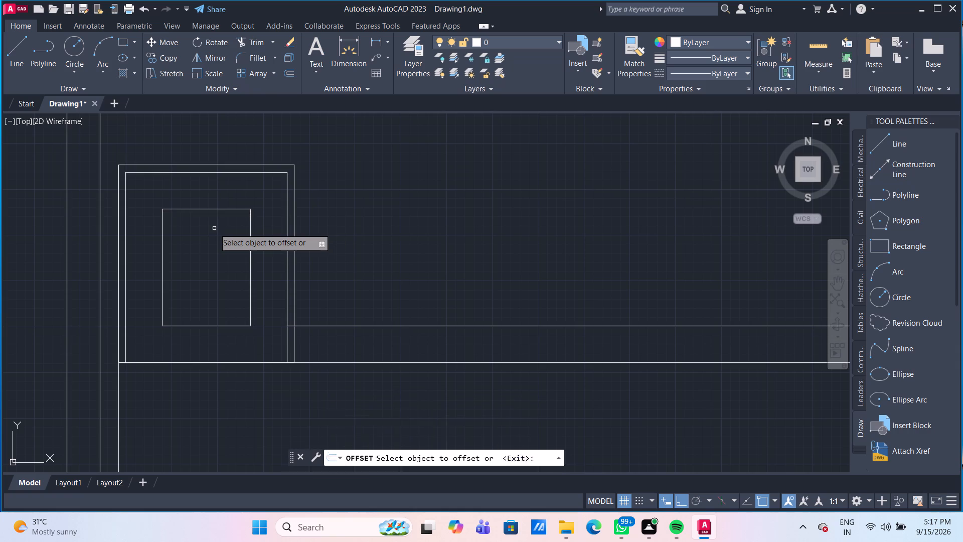
click(210, 209)
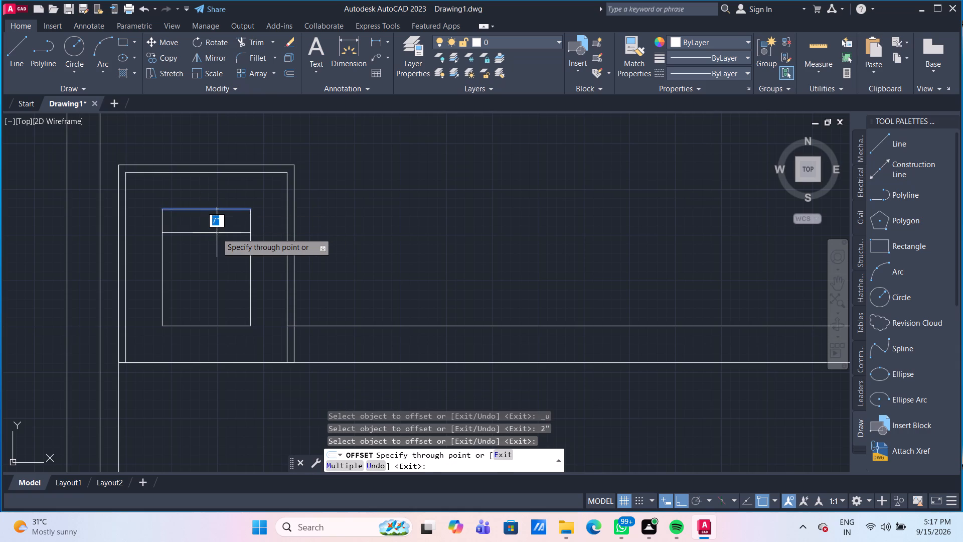
text(21)
key(BackSpace)
key(shift+quotedbl)
key(Return)
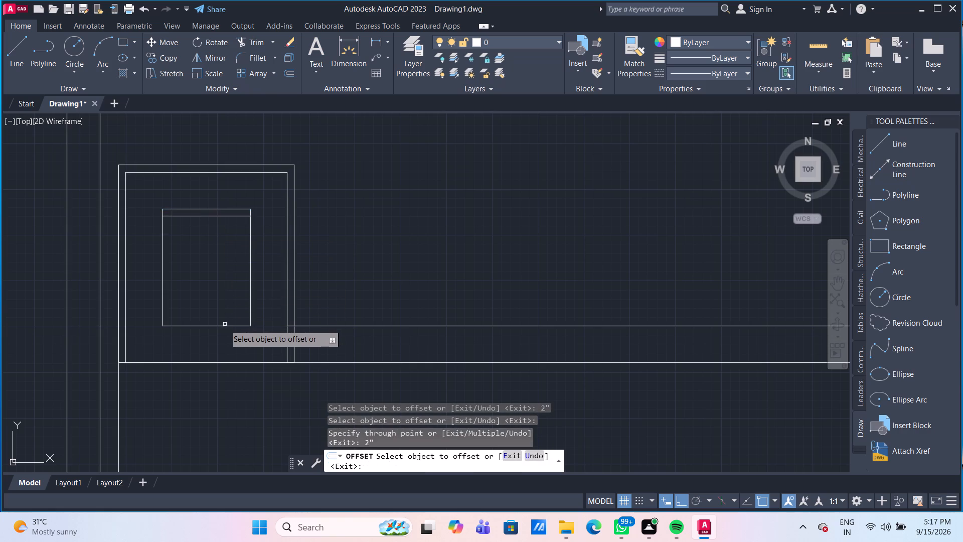
click(225, 326)
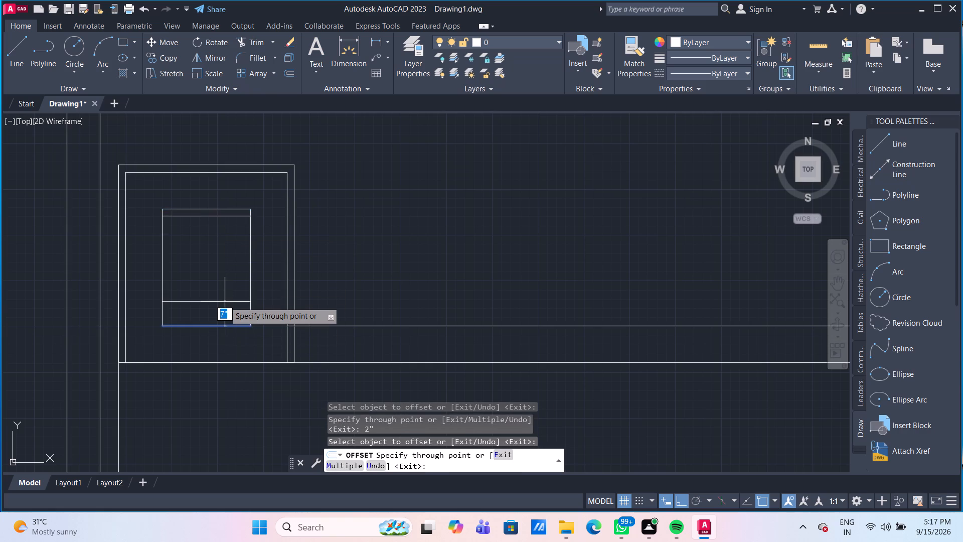
text(2")
key(Return)
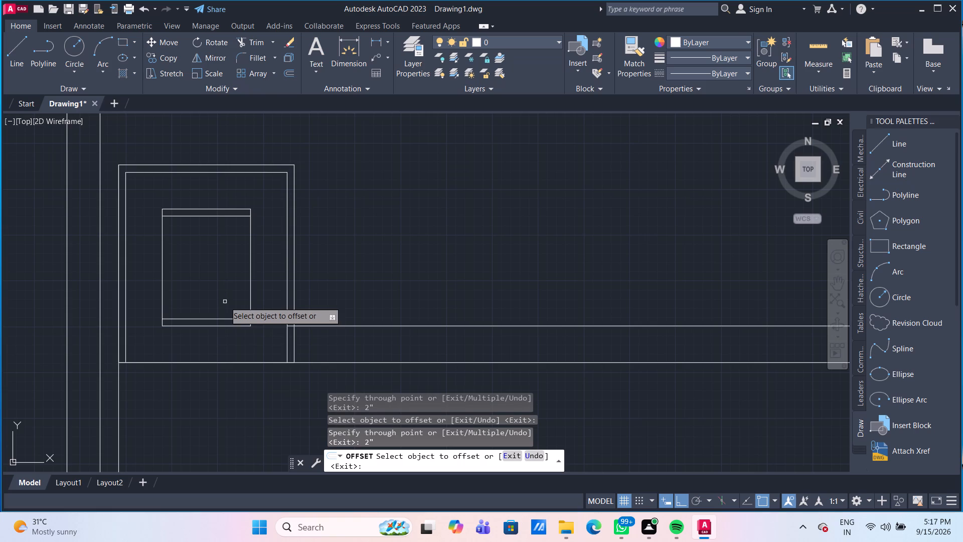
Offset the inner rectangle's left and right edges inward by 2".
click(162, 267)
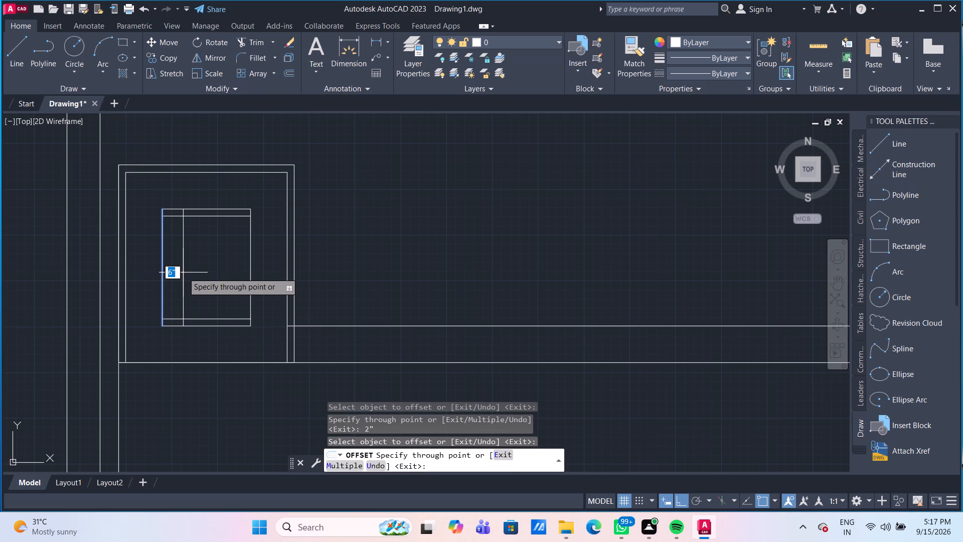
text(2")
key(Return)
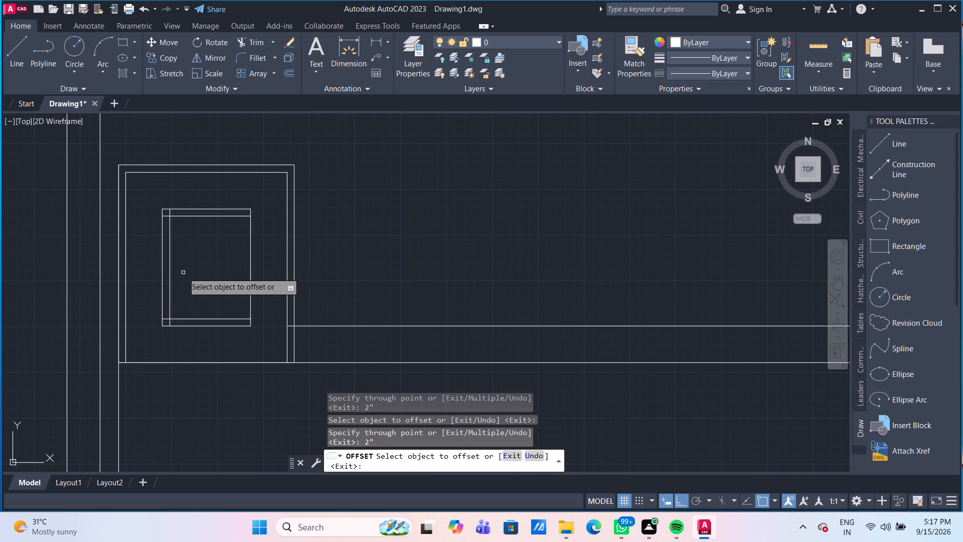
click(249, 269)
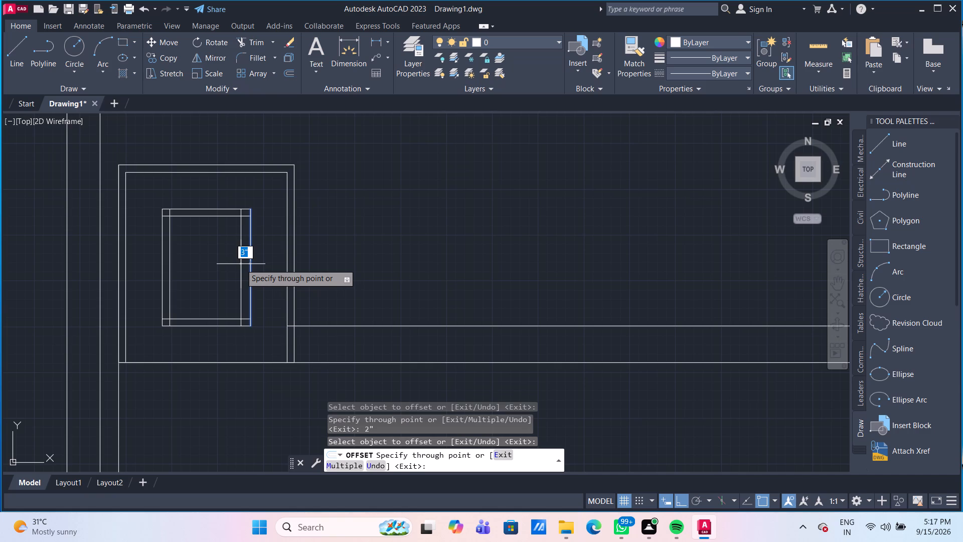
text(2")
key(Return)
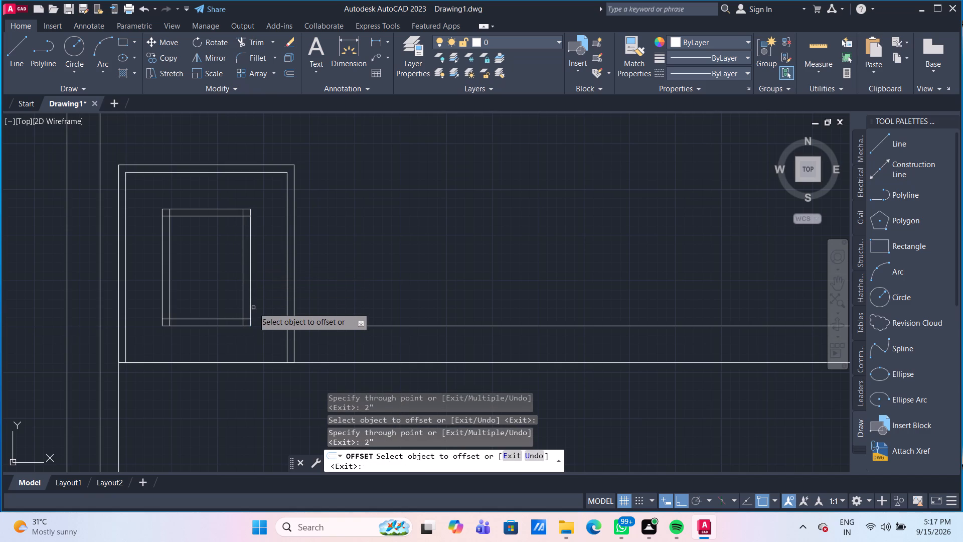
key(Escape)
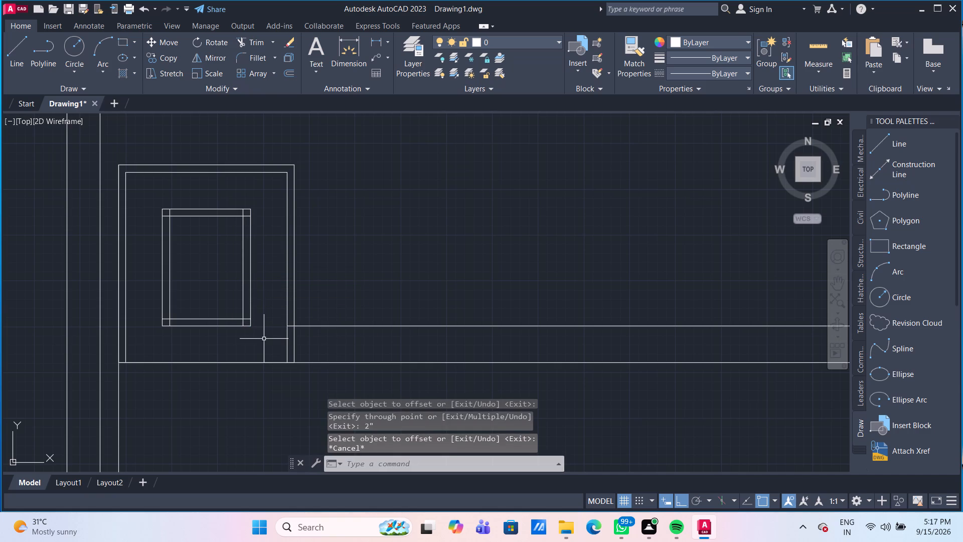
Regenerate the model.
text(RE)
key(Return)
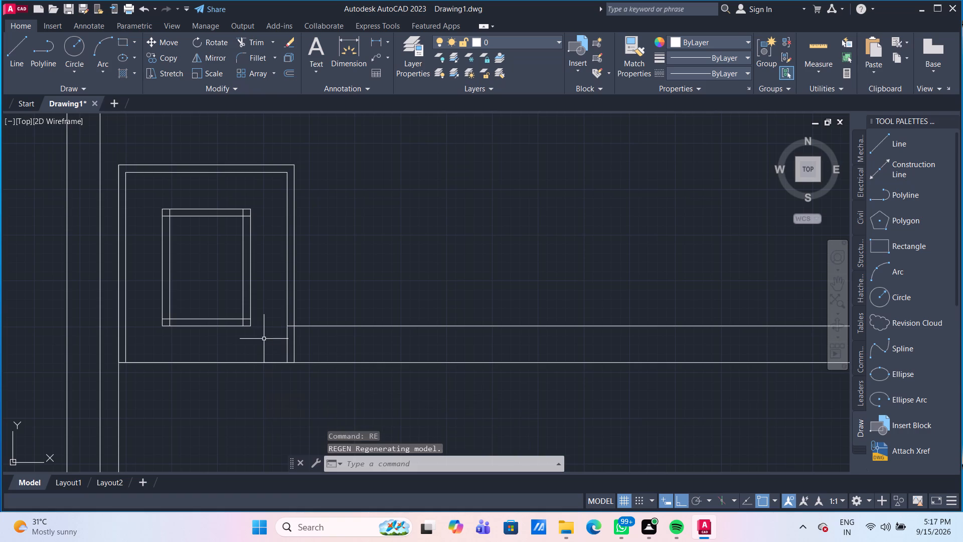
Trim away the original panel rectangle's bottom, left and right edges lying outside the 2" offset lines.
text(TR)
key(Return)
scroll(257, 333, up, 2)
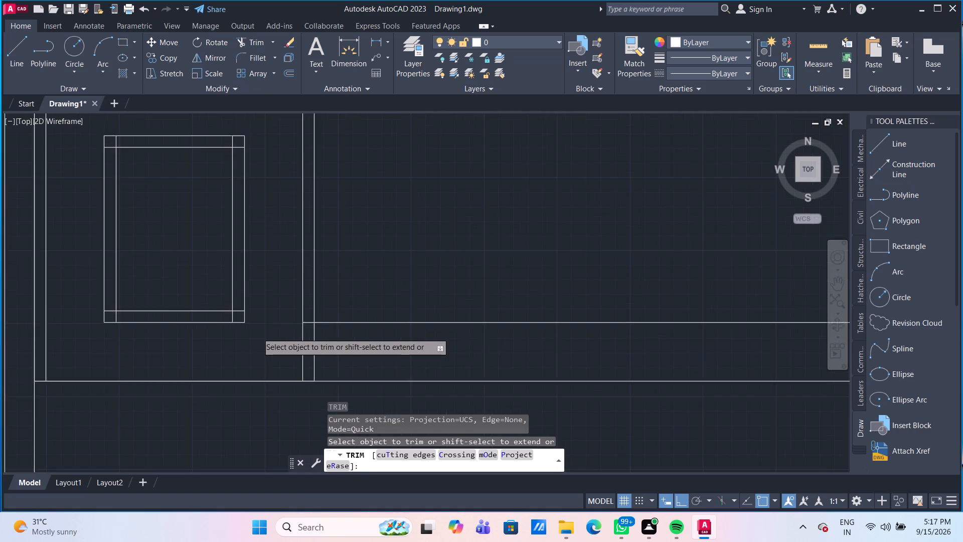
click(235, 335)
click(223, 281)
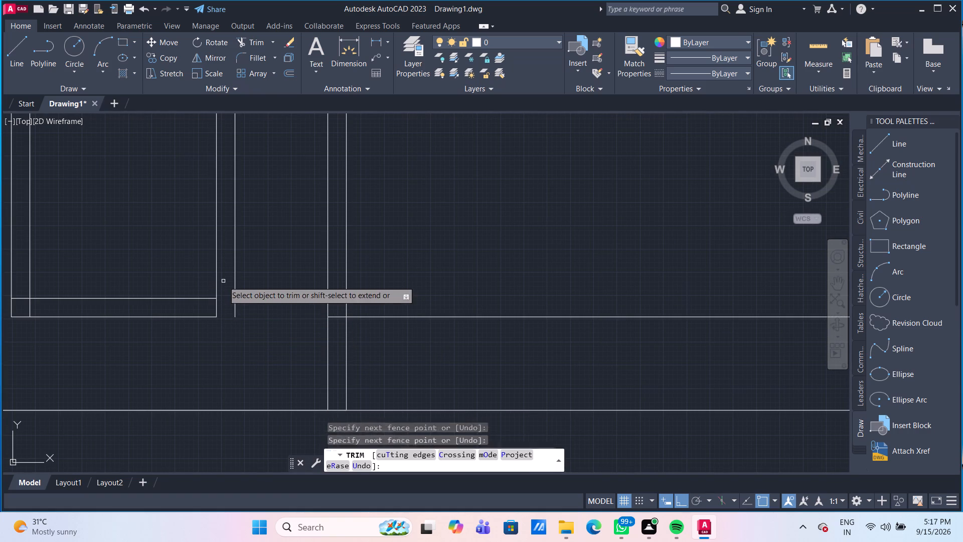
scroll(227, 310, down, 1)
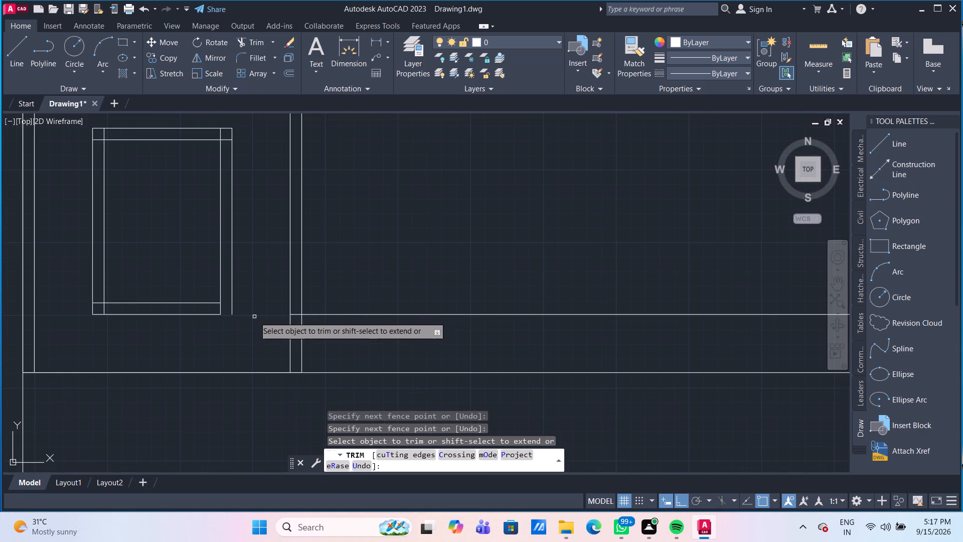
drag(255, 315, 248, 313)
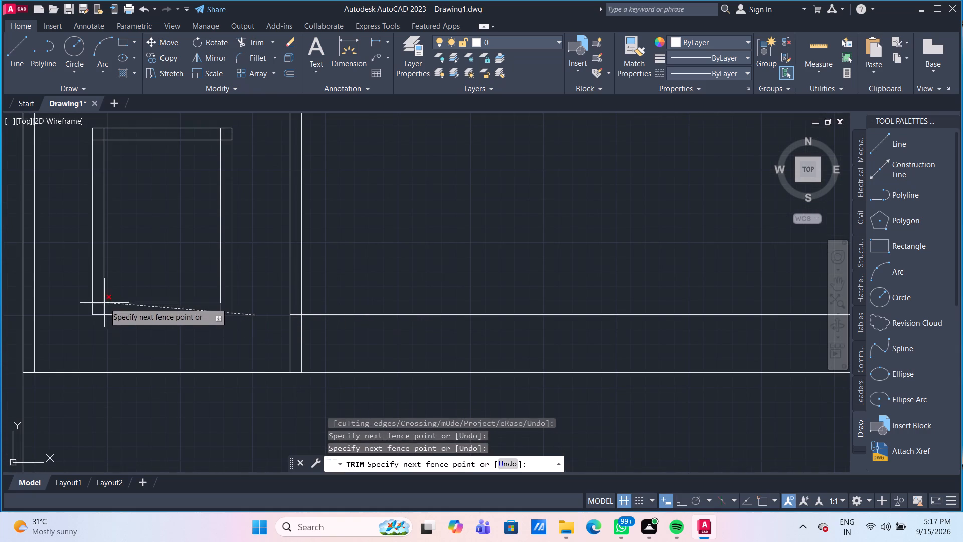
click(70, 309)
click(96, 314)
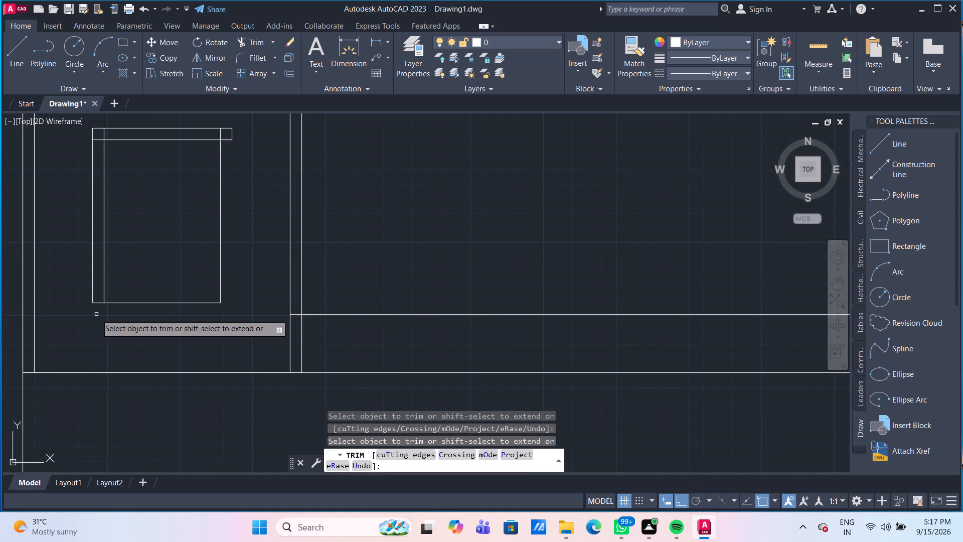
click(97, 314)
click(92, 286)
scroll(119, 300, down, 1)
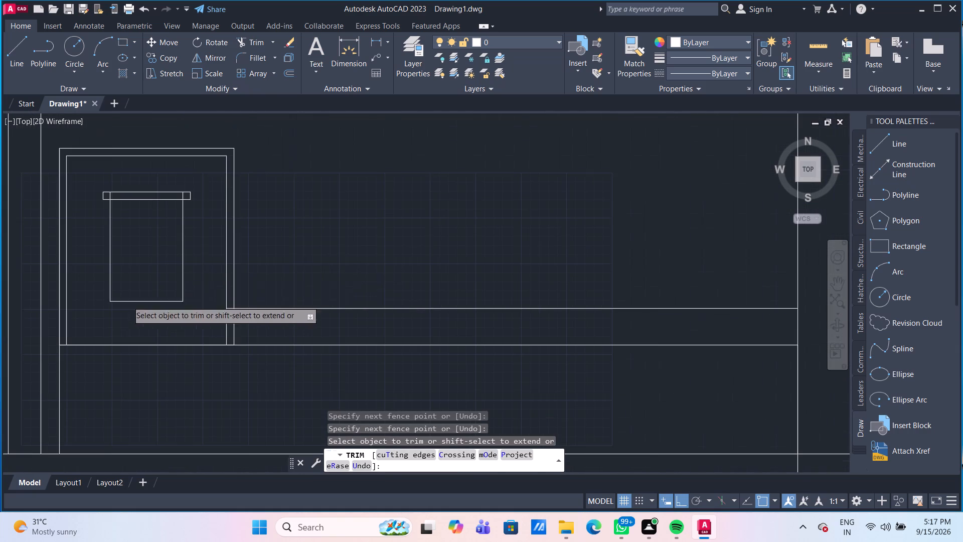
Trim away the original panel rectangle's top edge and the overhanging corner pieces, leaving only the offset rectangle inside the frame.
middle_drag(177, 241, 193, 277)
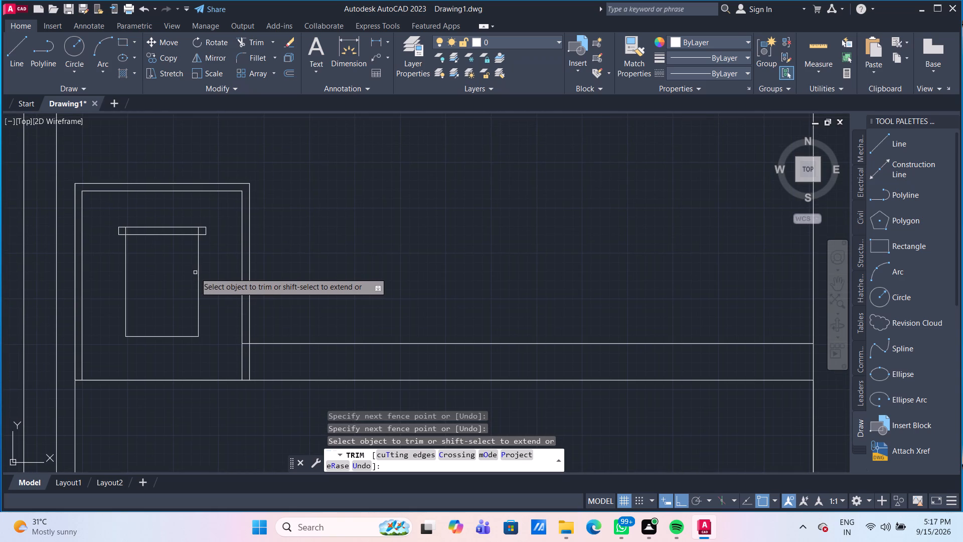
scroll(199, 252, up, 1)
click(210, 228)
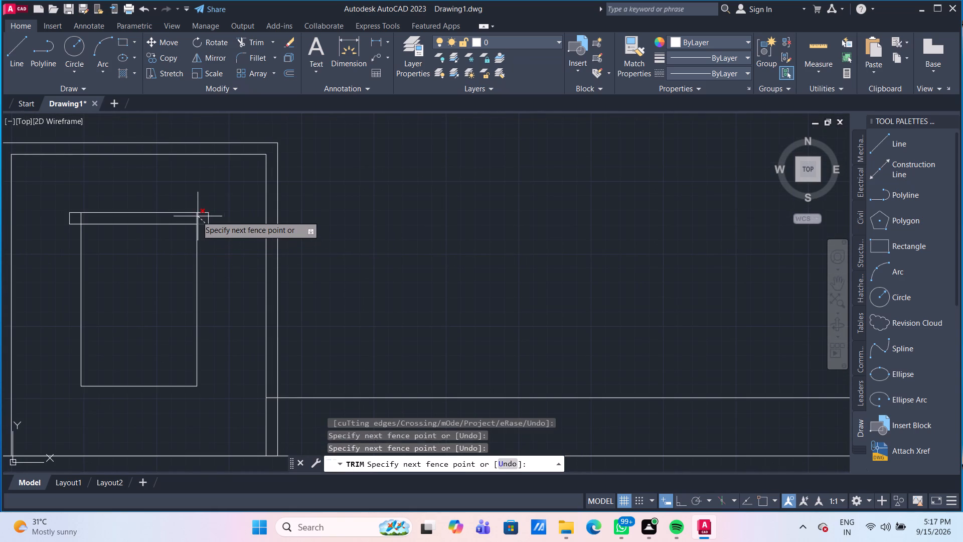
click(189, 207)
click(209, 221)
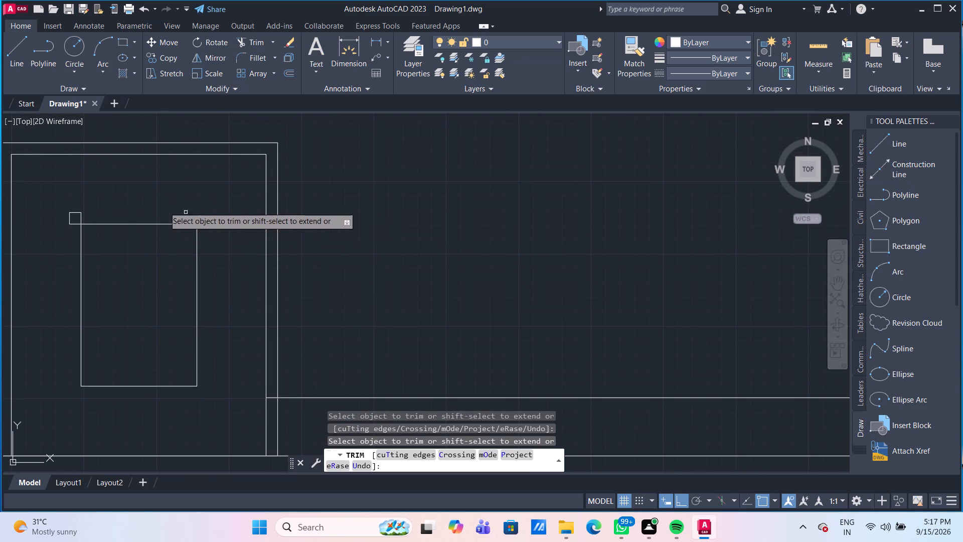
click(97, 213)
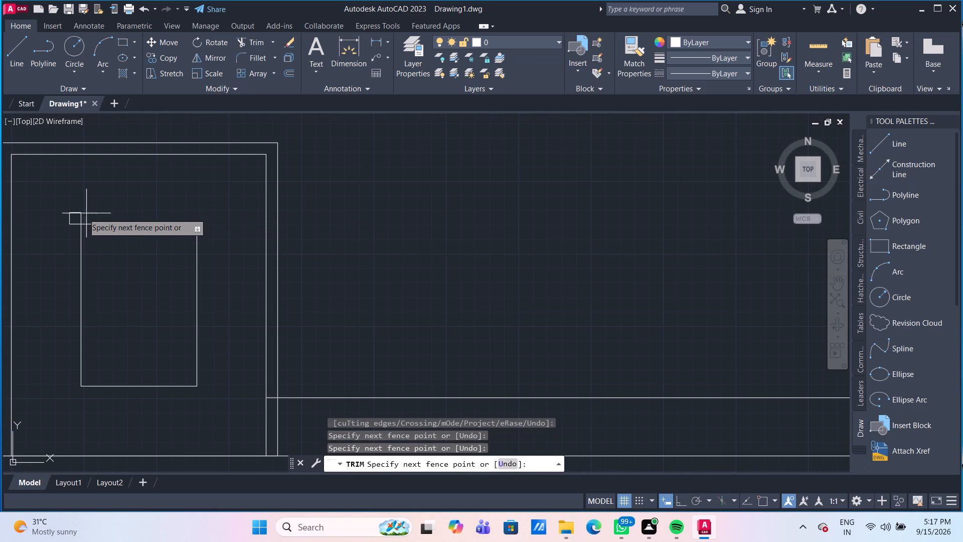
click(65, 222)
drag(77, 198, 78, 203)
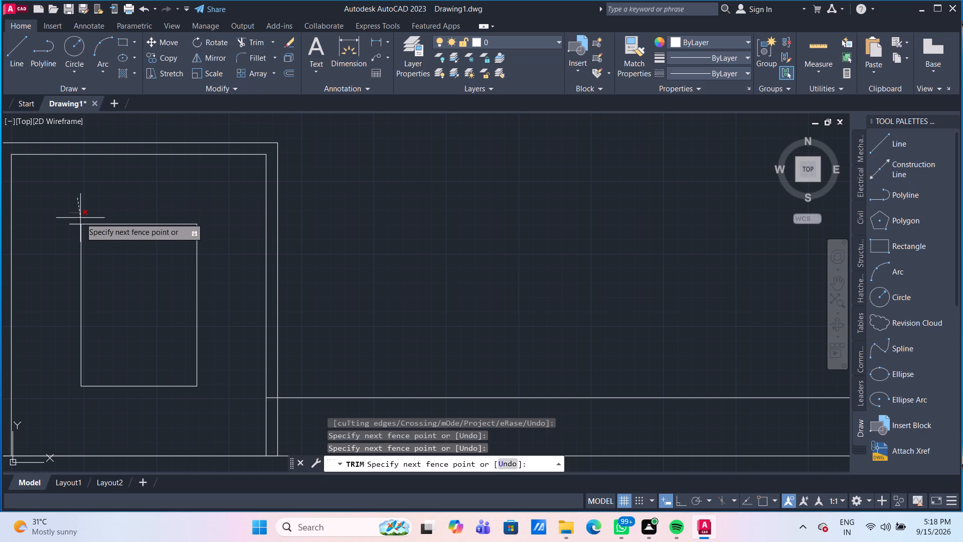
click(66, 235)
scroll(189, 192, down, 2)
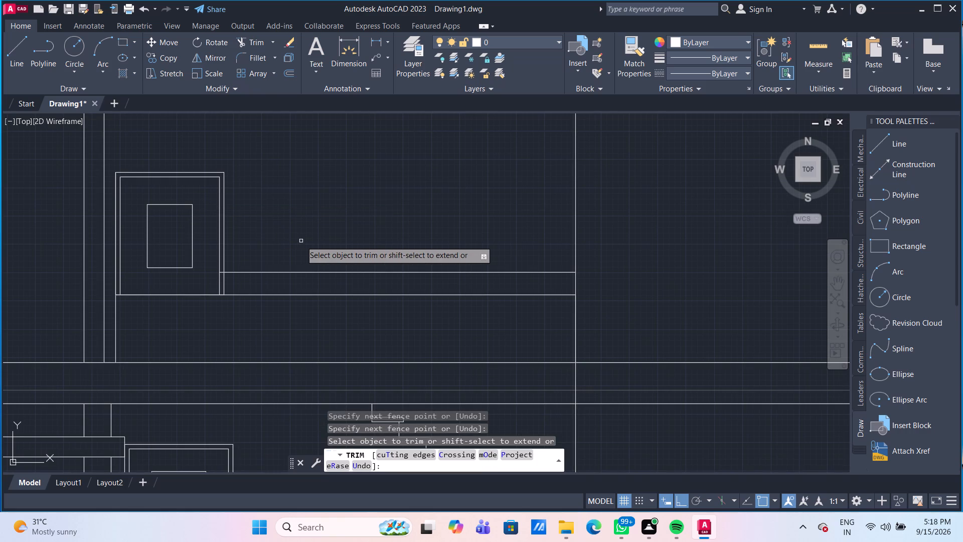
key(Escape)
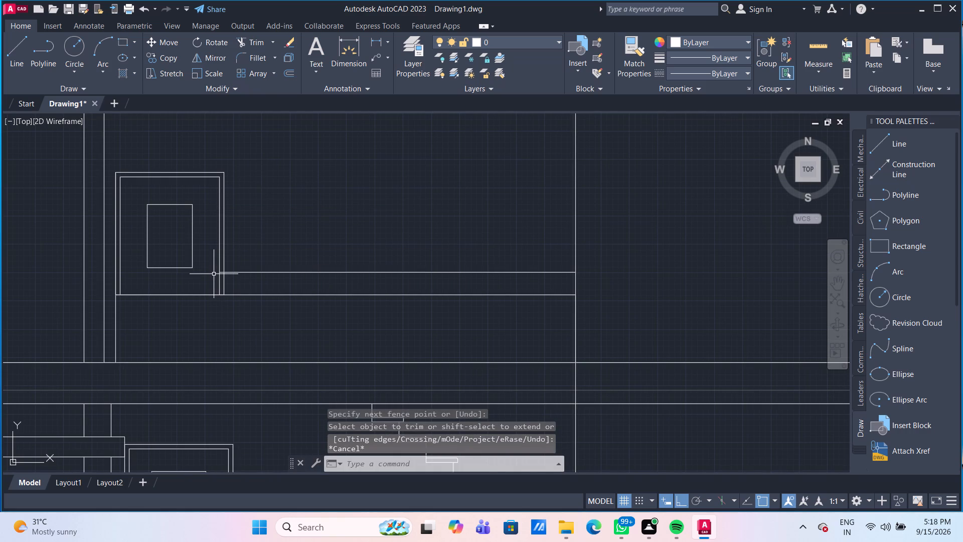
Trim the floor slab's upper and lower lines where they run past the tall vertical line at the staircase's right end.
scroll(230, 269, down, 2)
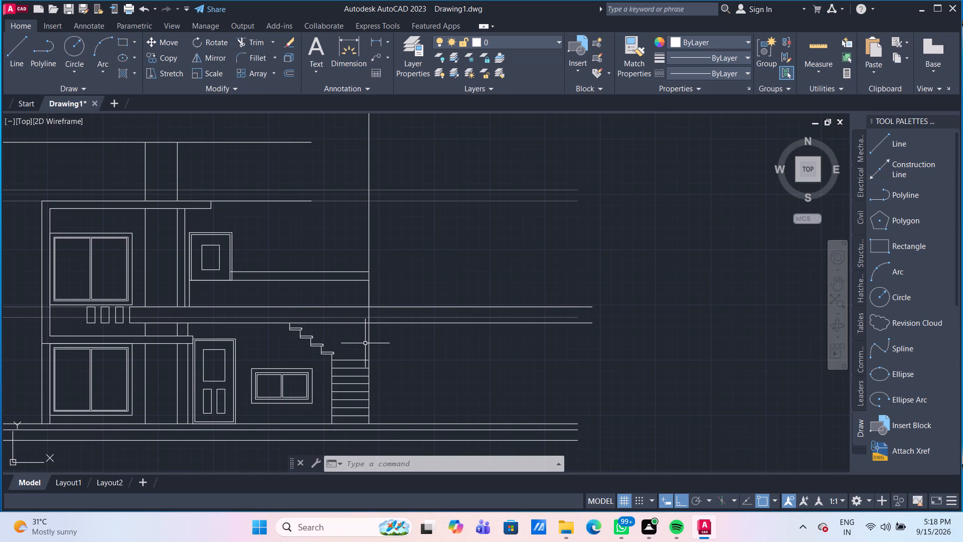
scroll(410, 348, up, 1)
text(TR)
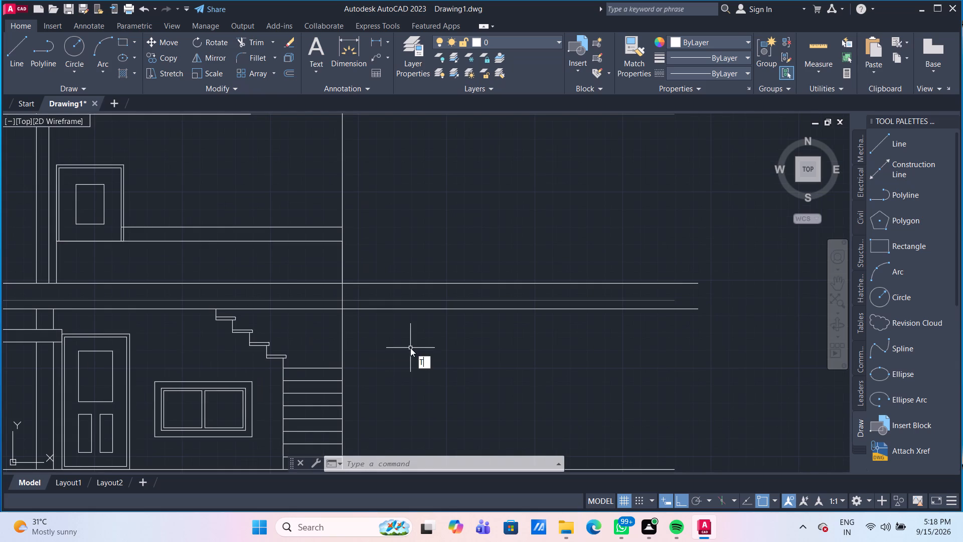
key(Return)
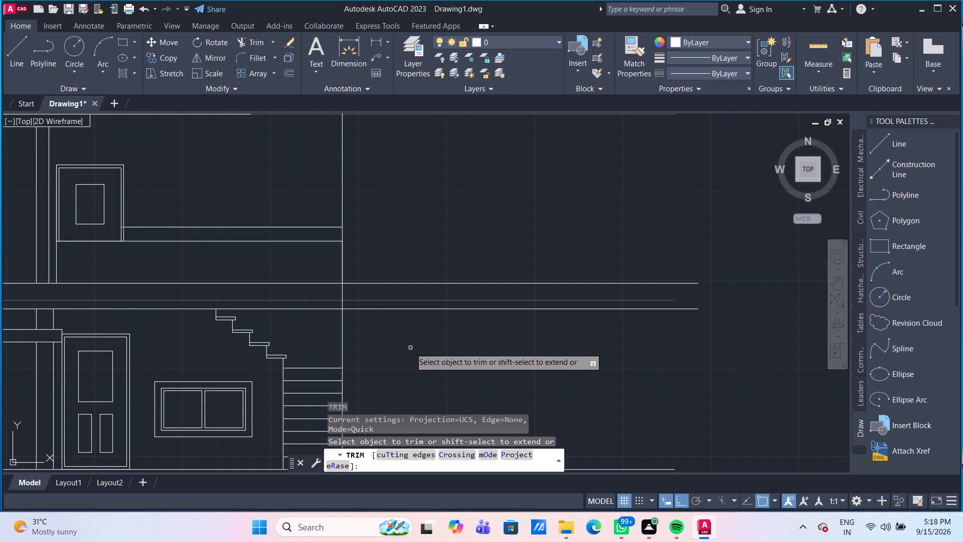
click(431, 309)
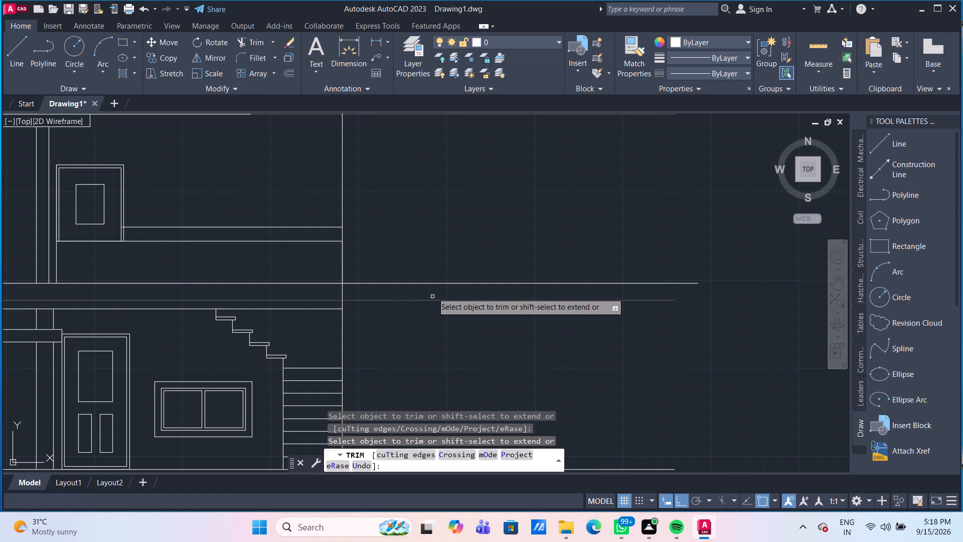
click(432, 284)
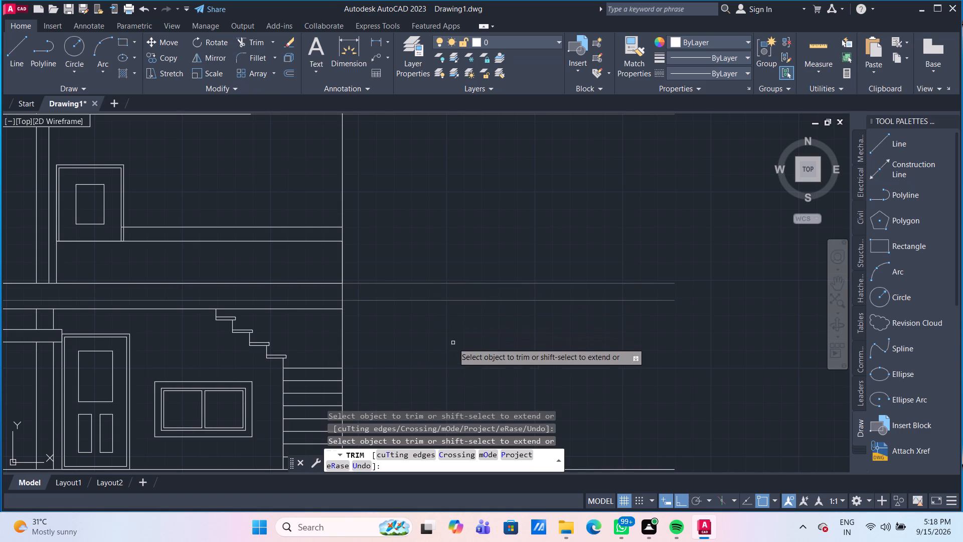
scroll(453, 344, down, 3)
scroll(447, 338, up, 2)
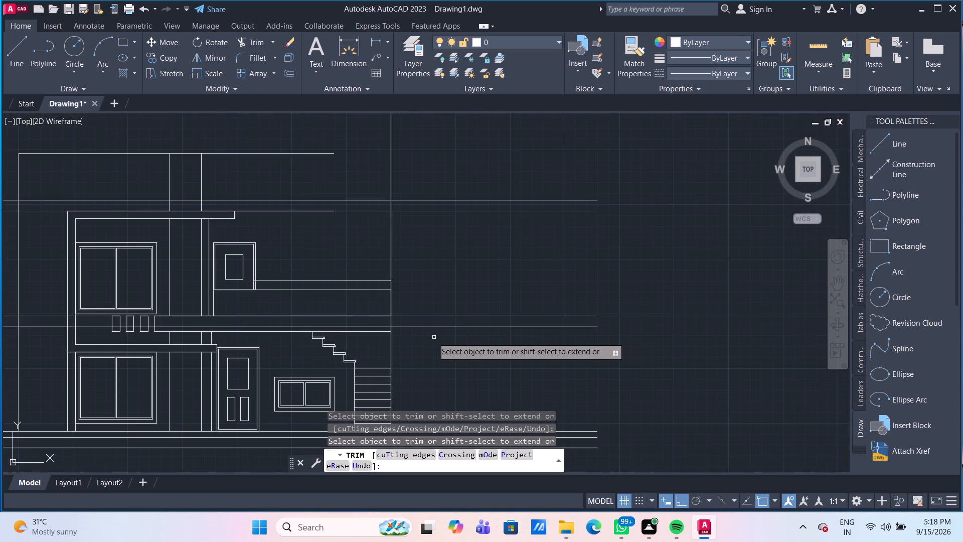
scroll(430, 337, up, 1)
middle_drag(430, 337, 459, 325)
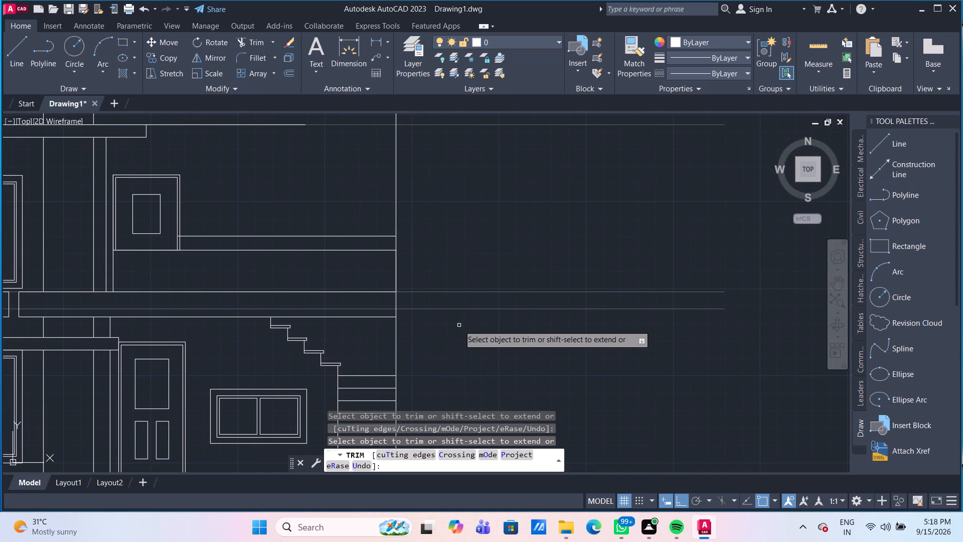
key(Escape)
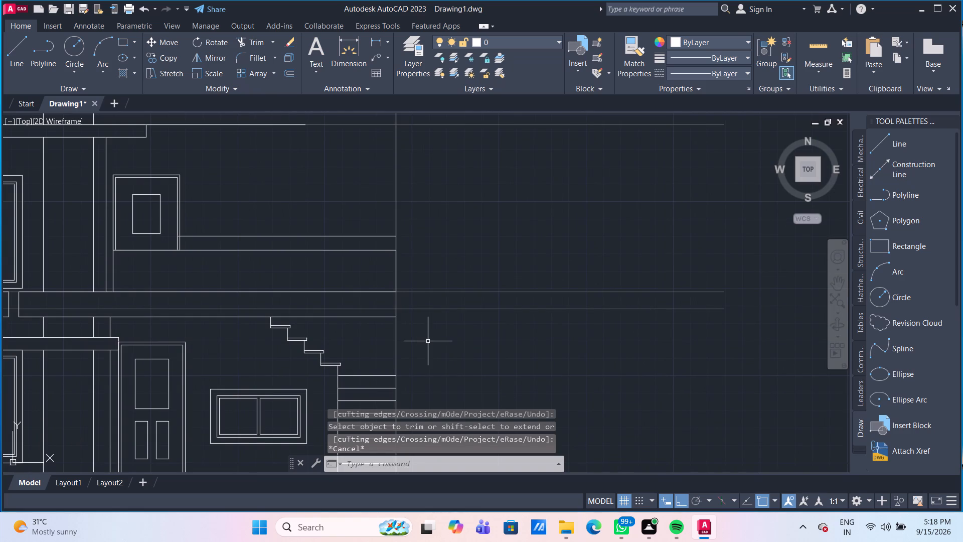
Delete the upper of the two horizontal lines running from the upper-floor double-line frame to the tall vertical line.
middle_drag(319, 301, 411, 285)
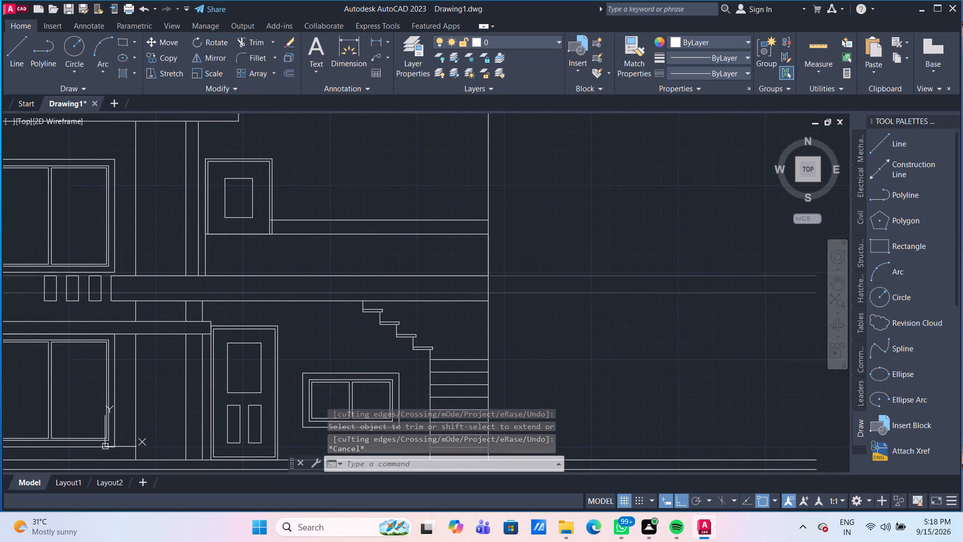
scroll(264, 249, up, 2)
middle_drag(273, 250, 252, 319)
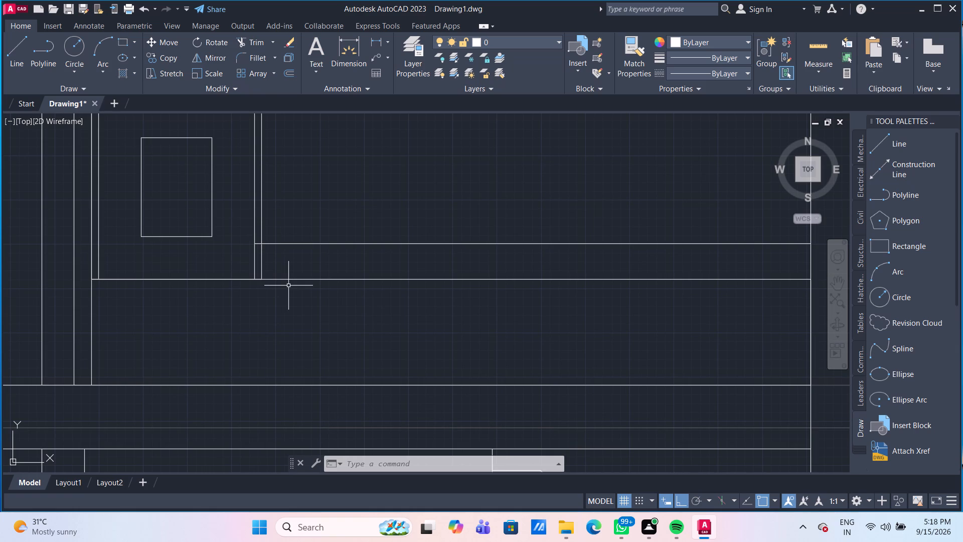
scroll(289, 286, down, 3)
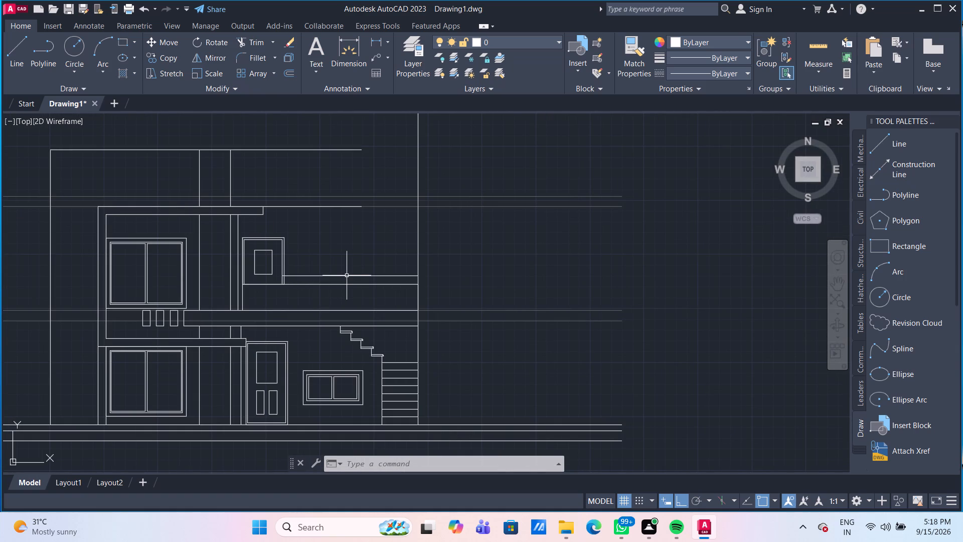
click(347, 277)
scroll(340, 269, up, 2)
key(Delete)
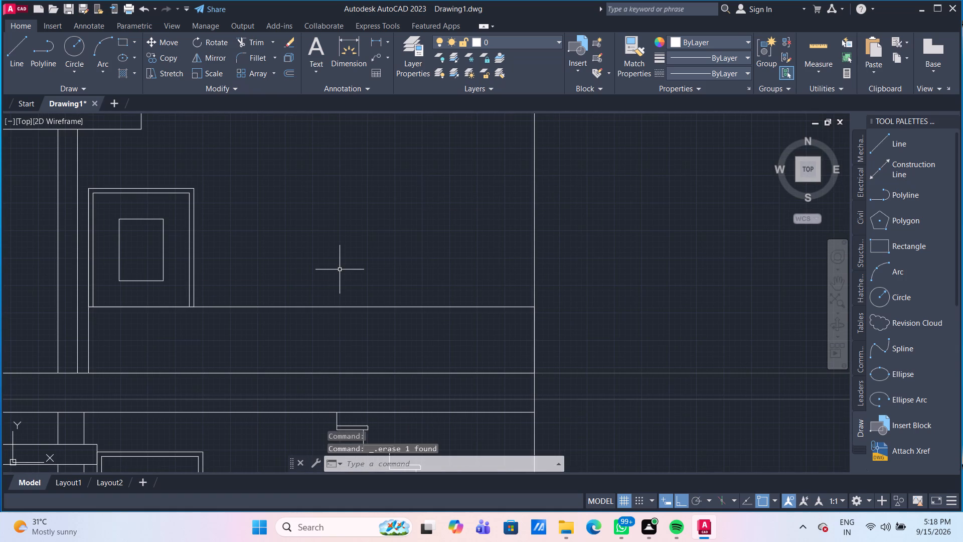
Examine the upper floor and roof lines between the framed panel and the tall vertical line above the staircase.
scroll(340, 269, down, 1)
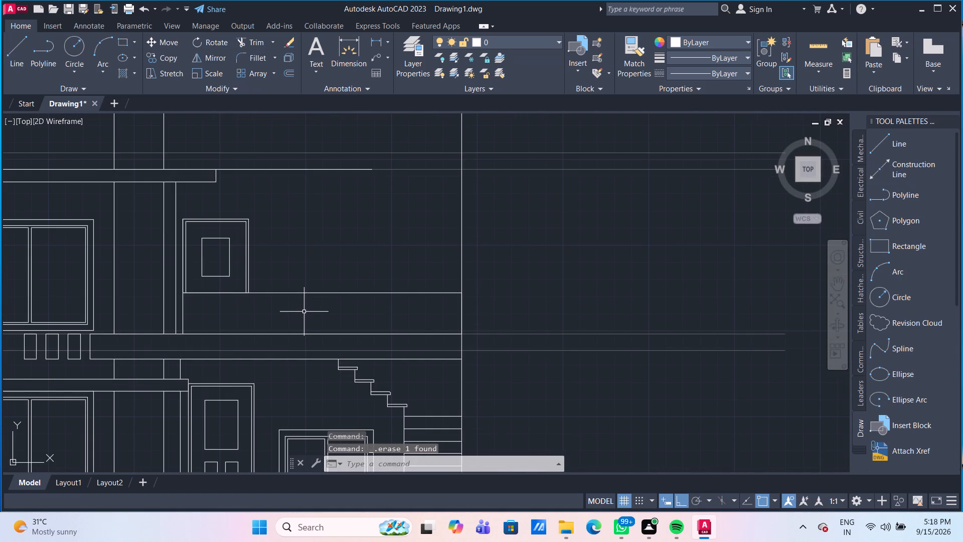
scroll(304, 313, down, 1)
middle_drag(304, 313, 315, 289)
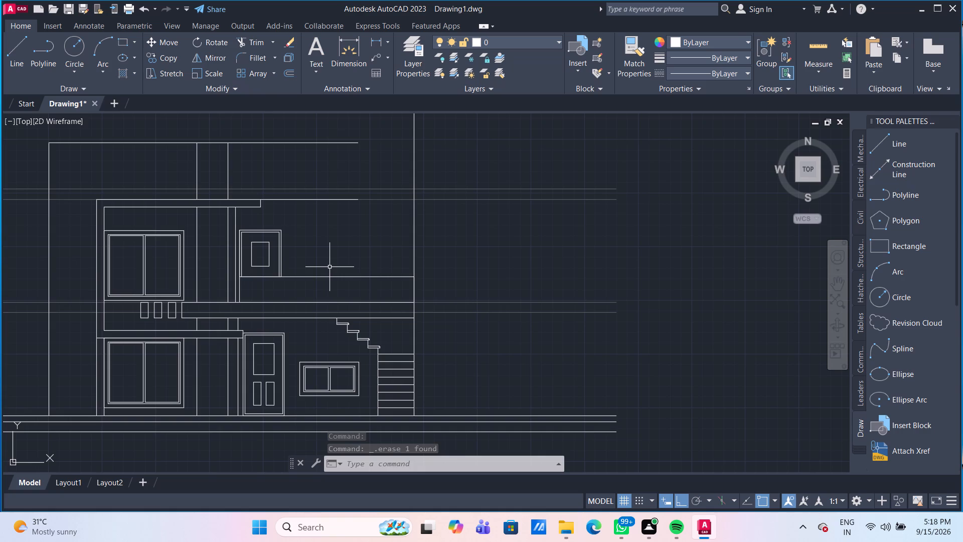
scroll(330, 267, up, 2)
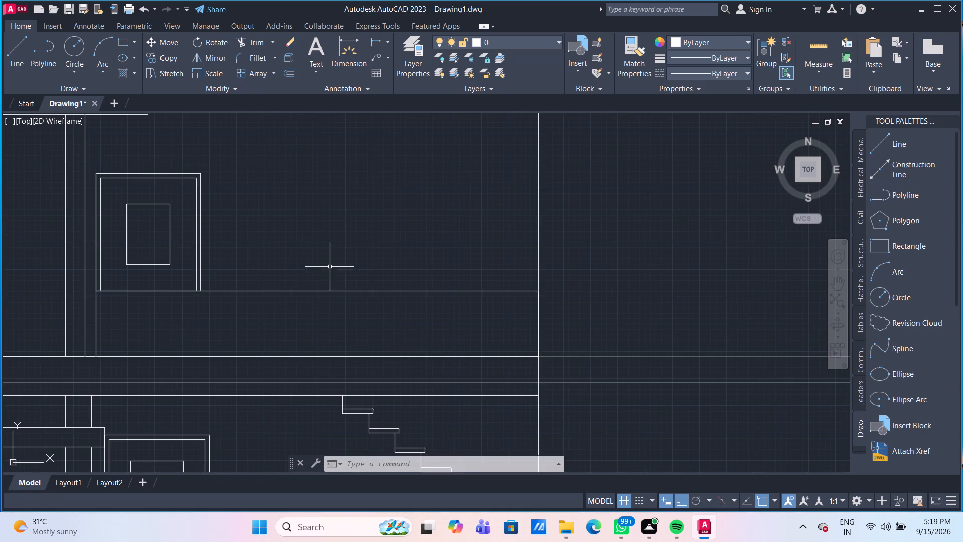
scroll(314, 284, up, 1)
middle_drag(326, 283, 336, 284)
scroll(336, 284, down, 2)
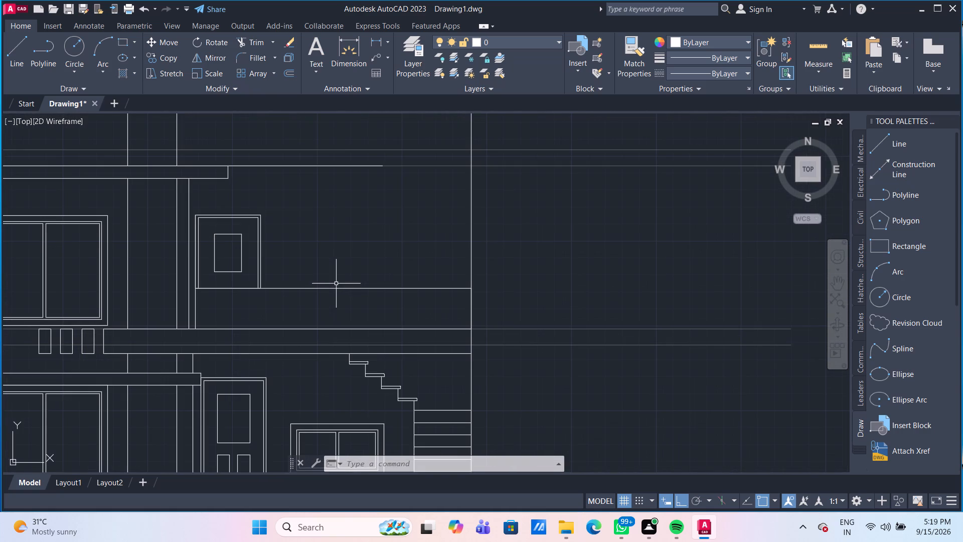
scroll(336, 284, down, 2)
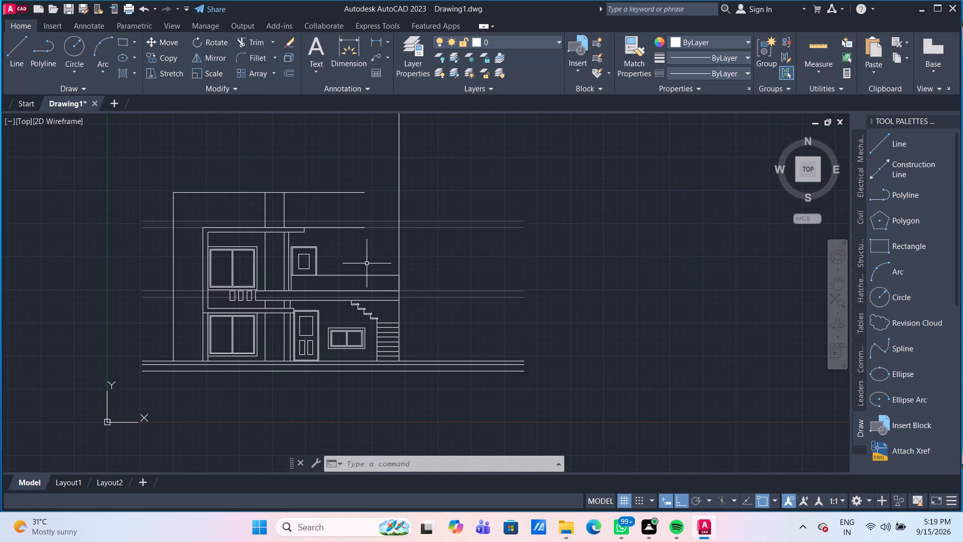
Stretch the free end of the roof slab's top line about 5'-5" to meet the tall vertical line.
scroll(367, 263, up, 2)
middle_drag(371, 274, 368, 289)
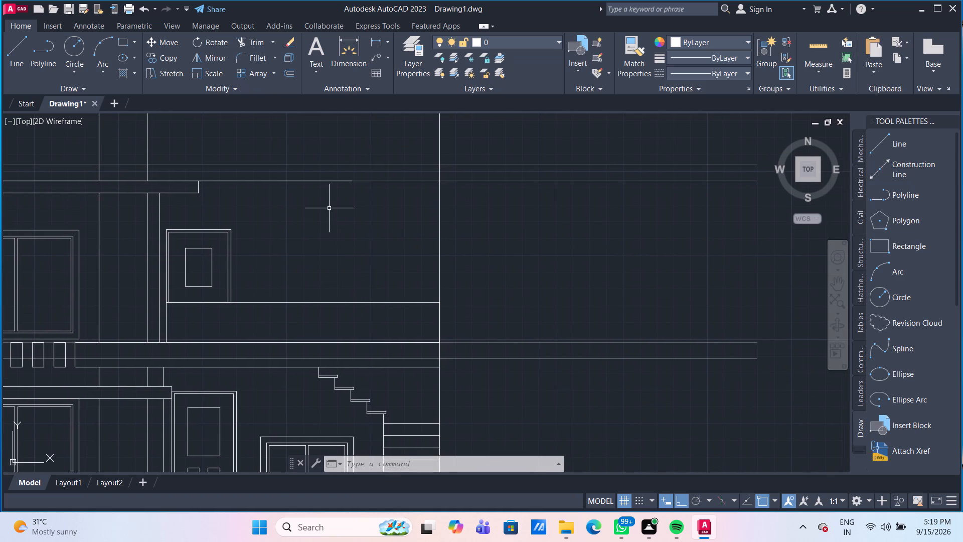
click(329, 182)
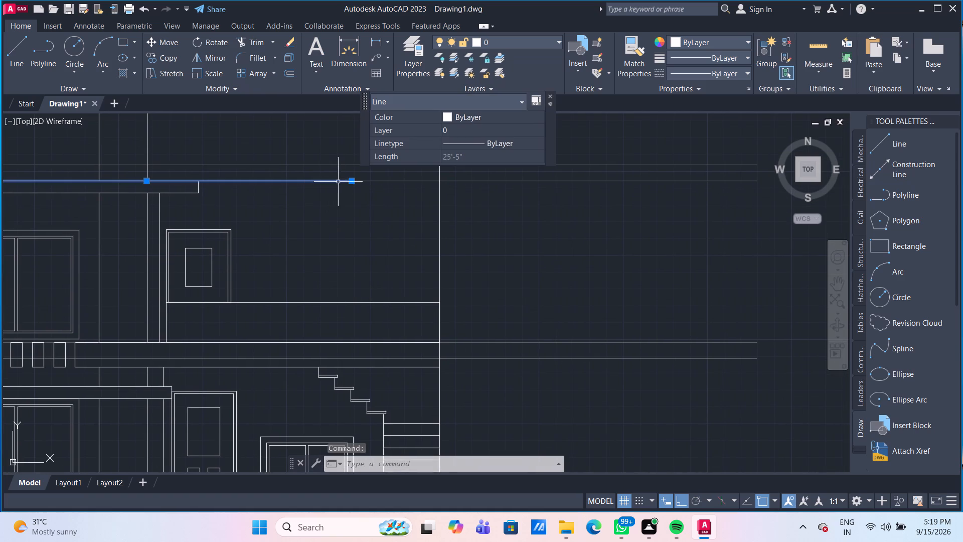
click(353, 180)
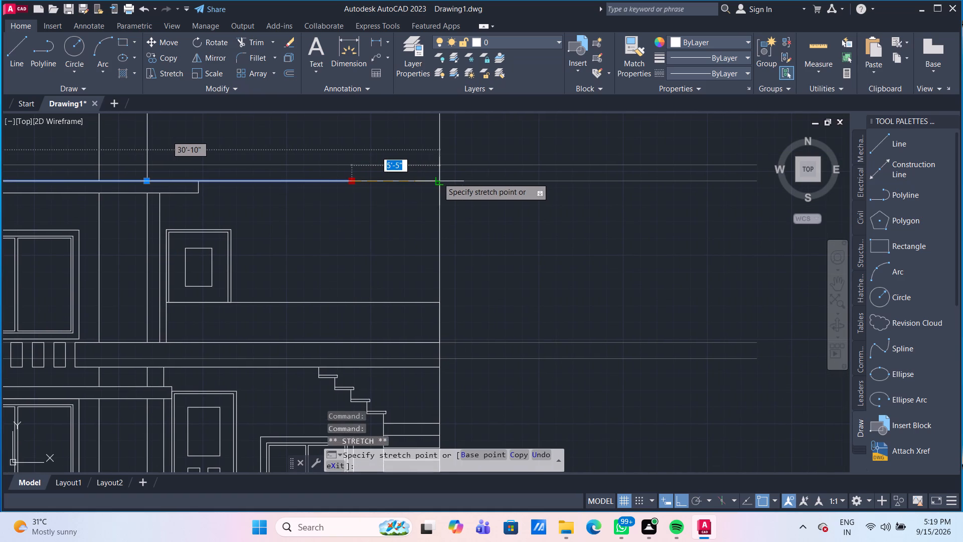
click(439, 178)
key(Return)
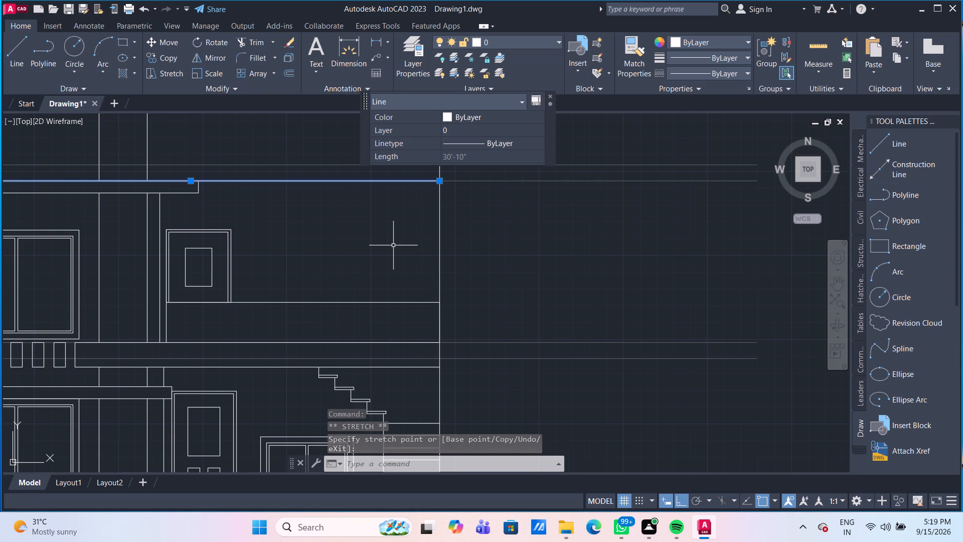
key(Escape)
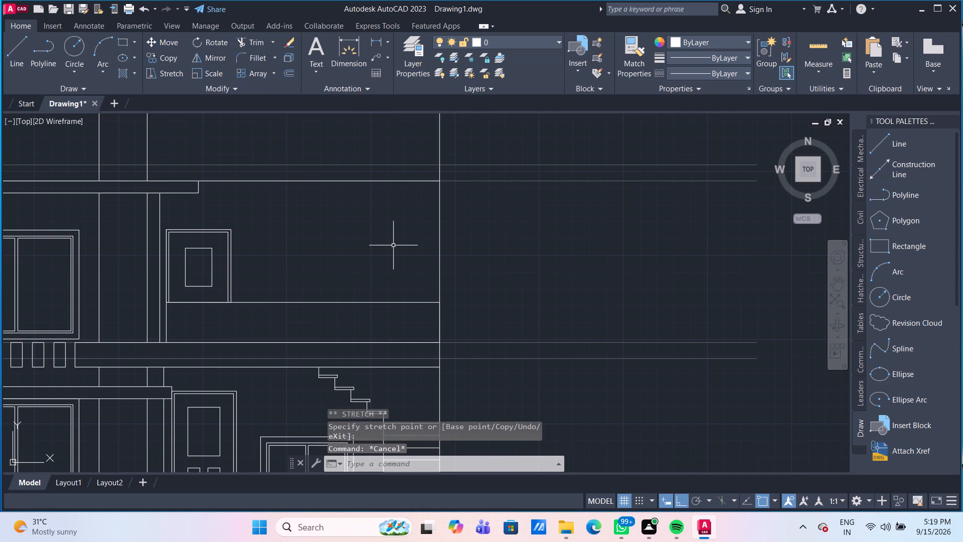
Draw a line 9" inward from the tall vertical line along the parapet's top line, then about 7'-6" up to the roof line.
click(29, 54)
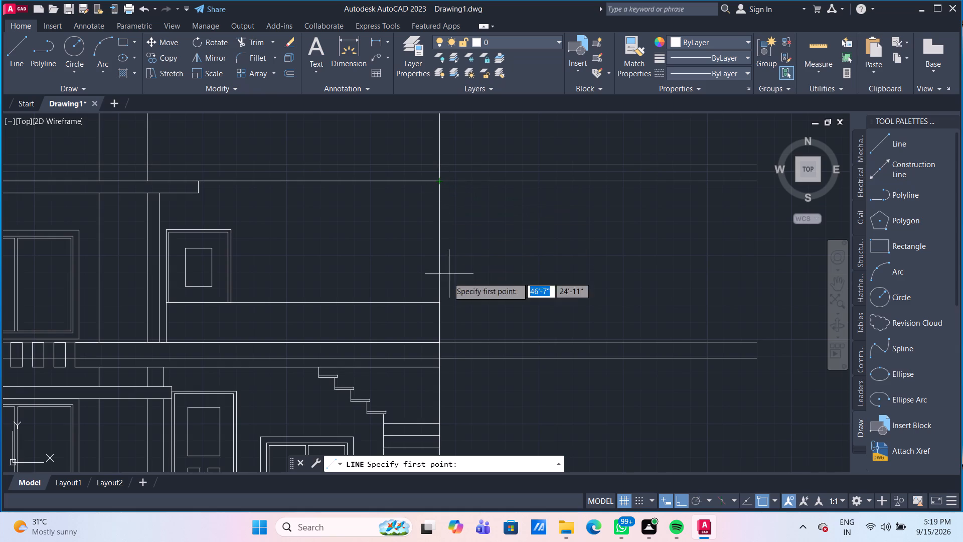
click(440, 305)
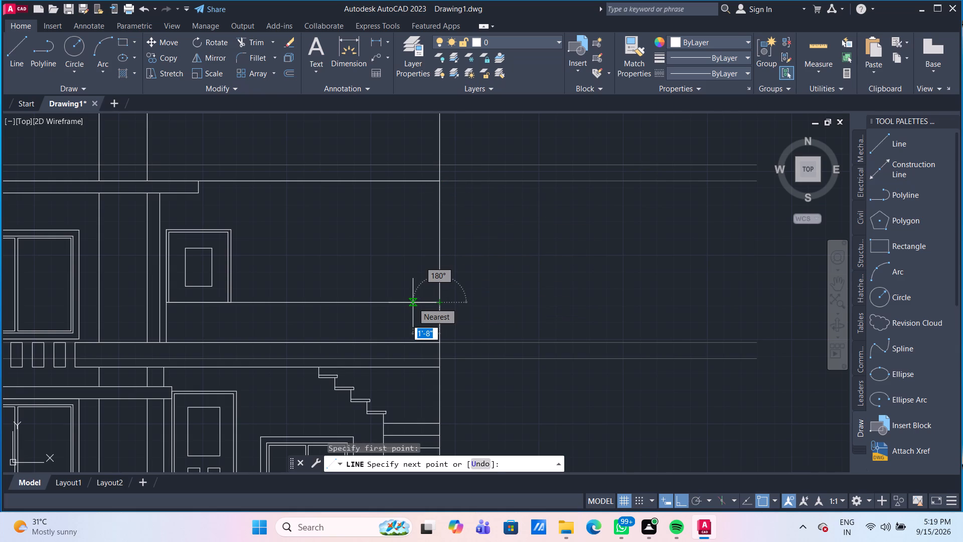
text(9")
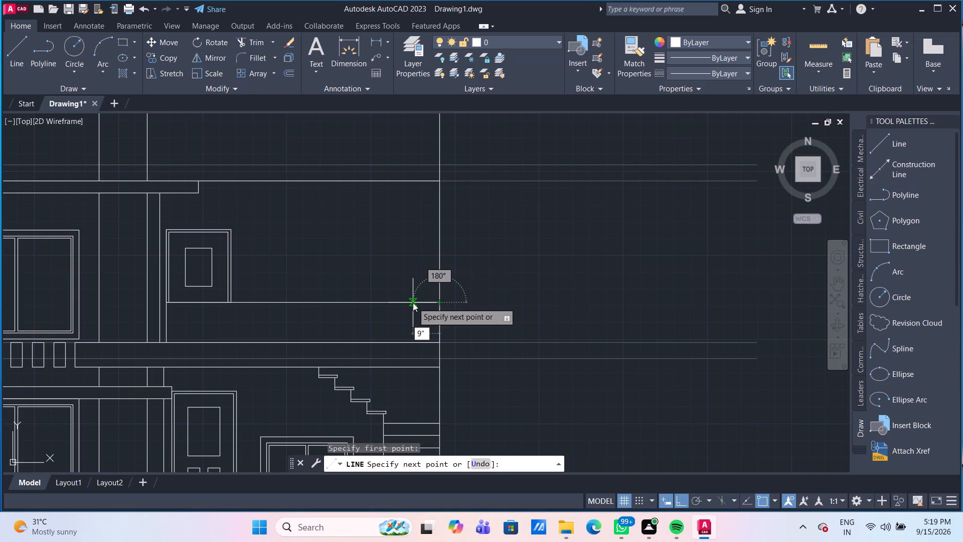
key(Return)
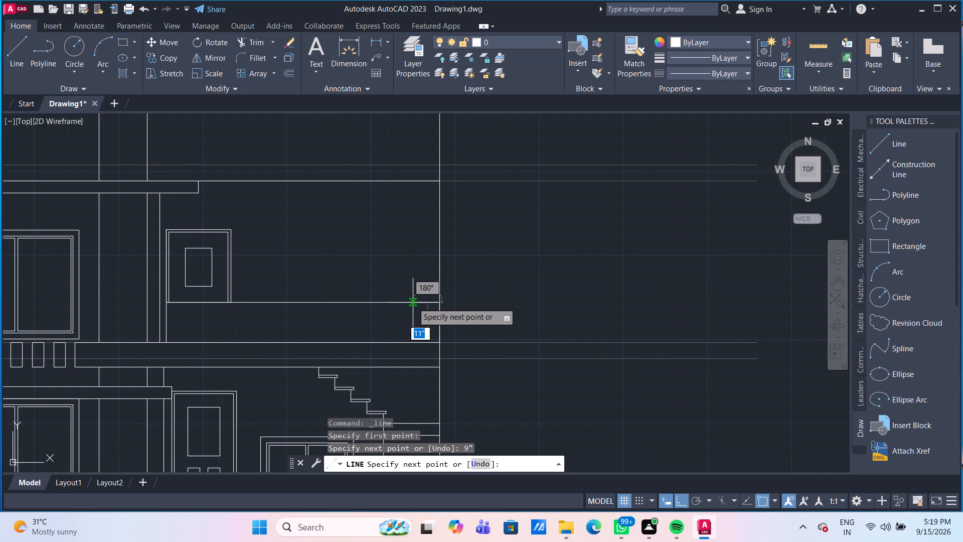
scroll(427, 175, up, 1)
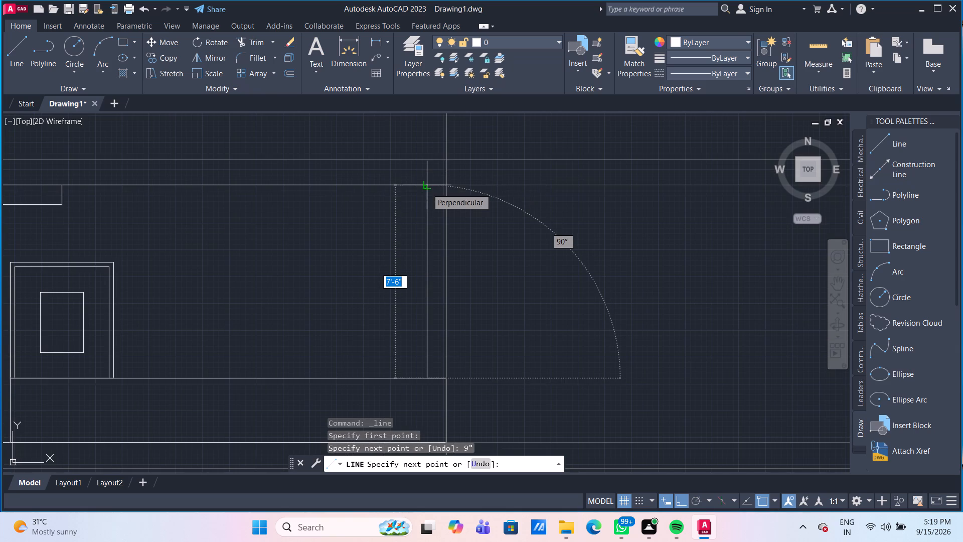
click(427, 188)
key(Escape)
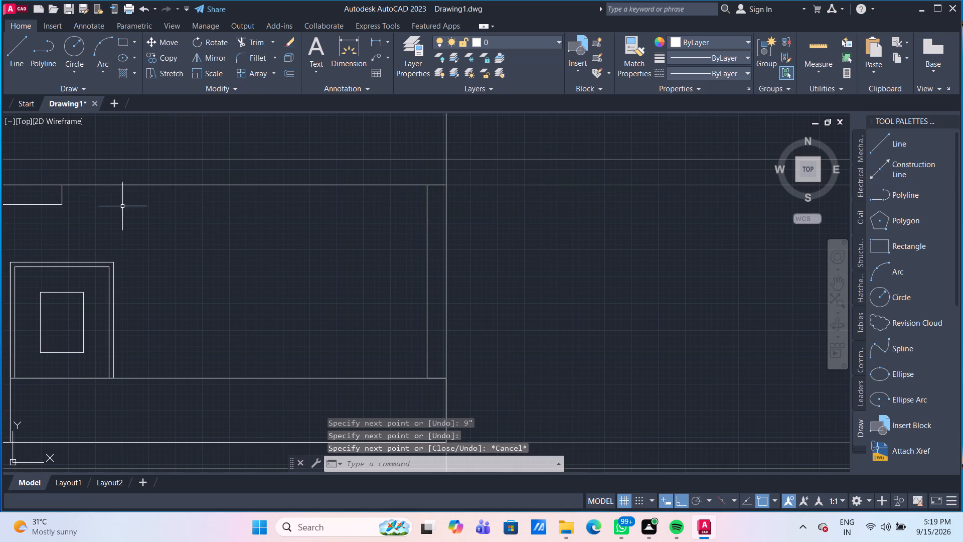
Draw a horizontal line about 14'-3" long from the midpoint of the roof slab's end edge to the new inner vertical line.
scroll(56, 205, up, 1)
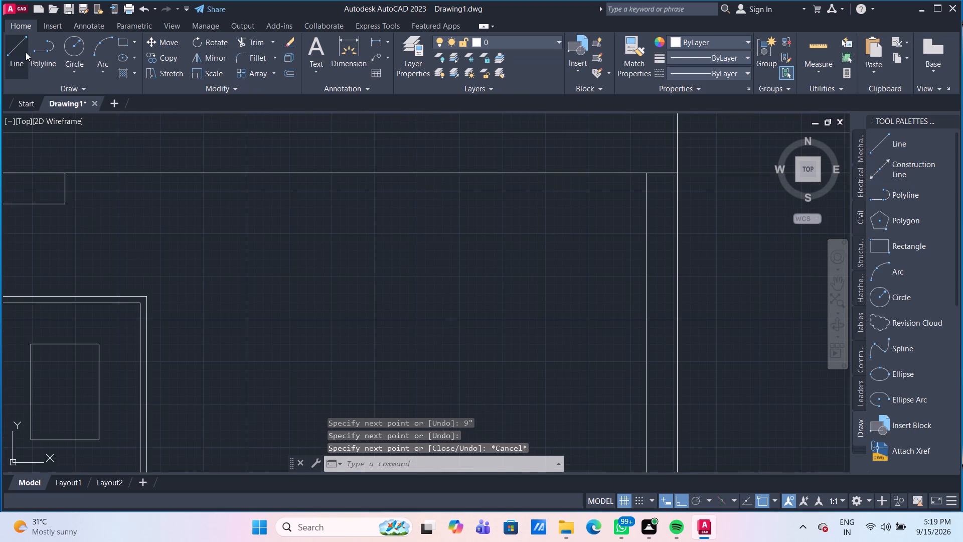
click(26, 52)
click(66, 189)
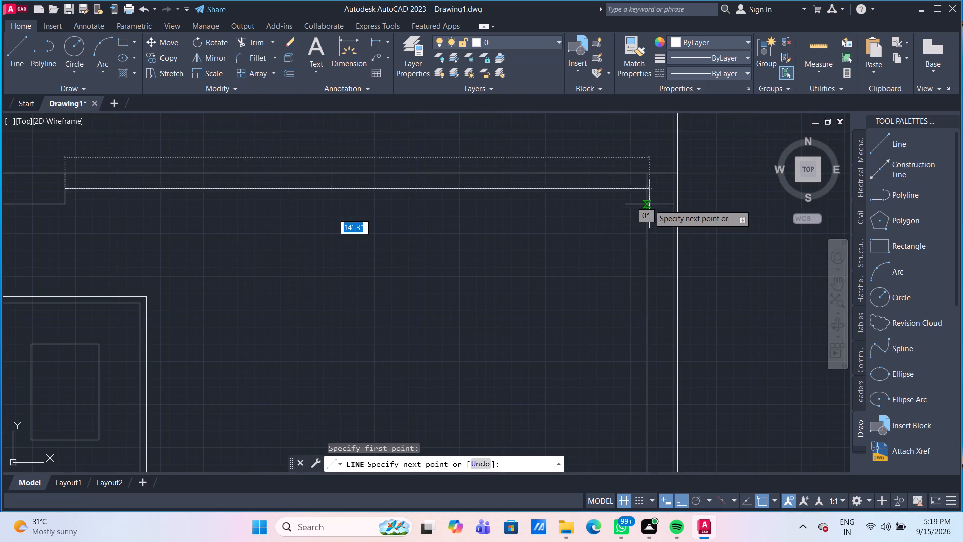
click(648, 189)
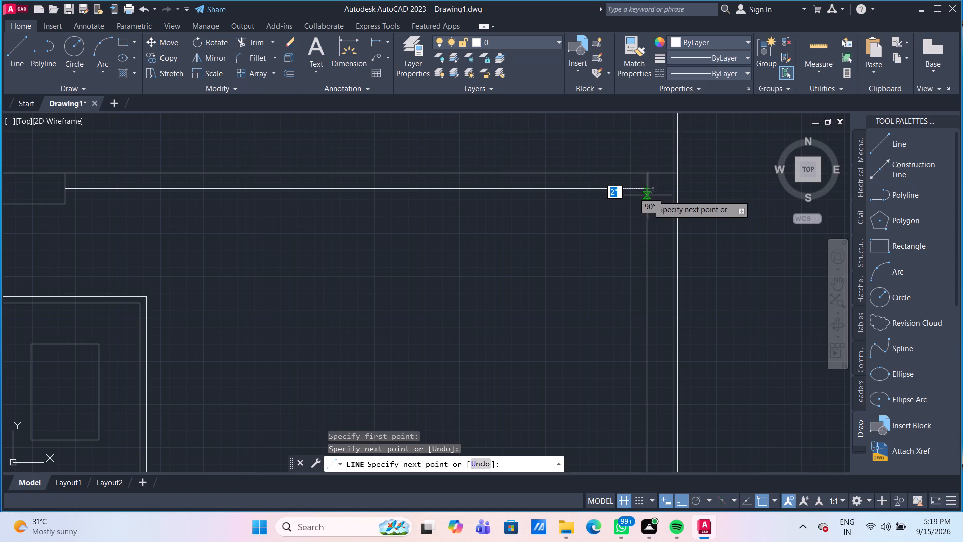
key(Escape)
Trim the inner vertical line above the new horizontal line, and the 9" horizontal piece at its foot.
middle_drag(604, 251, 610, 273)
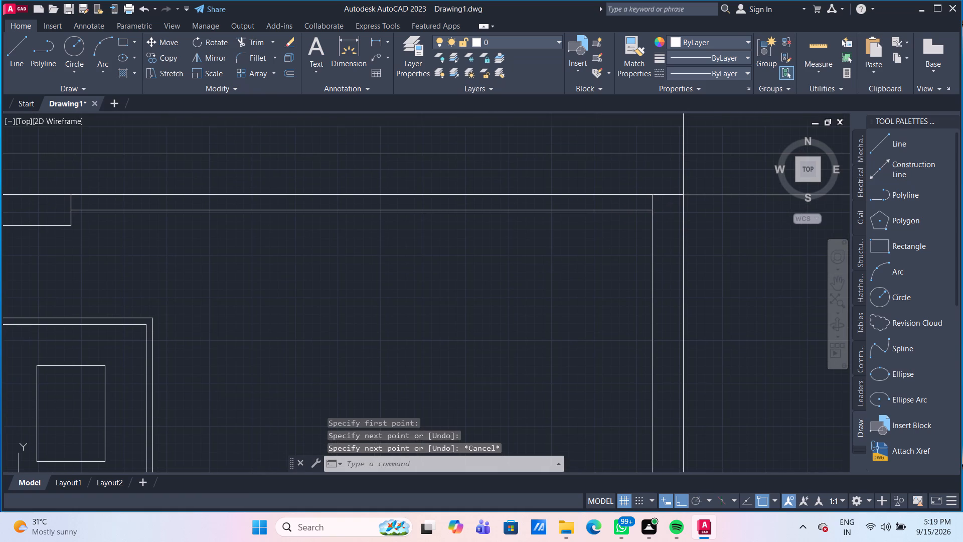
text(TR)
key(Return)
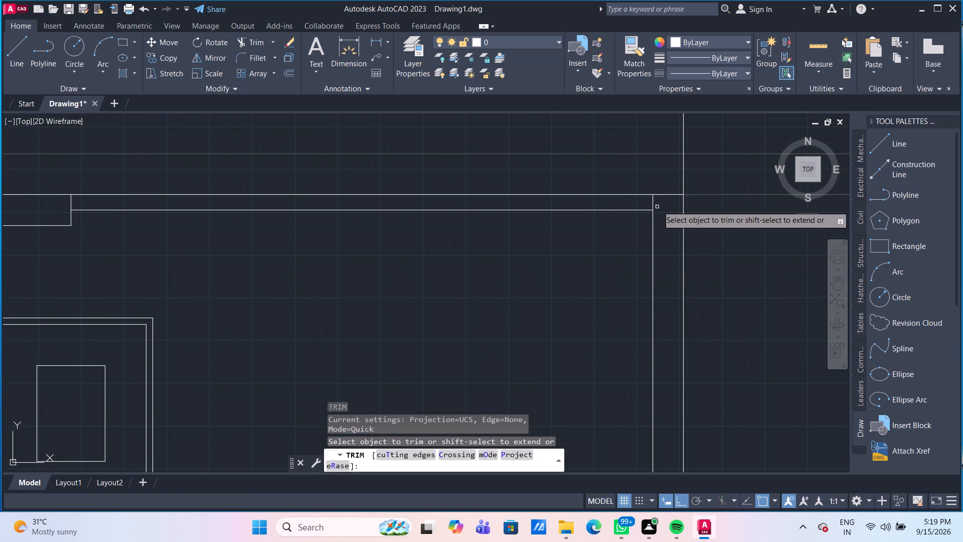
click(653, 201)
scroll(663, 254, down, 1)
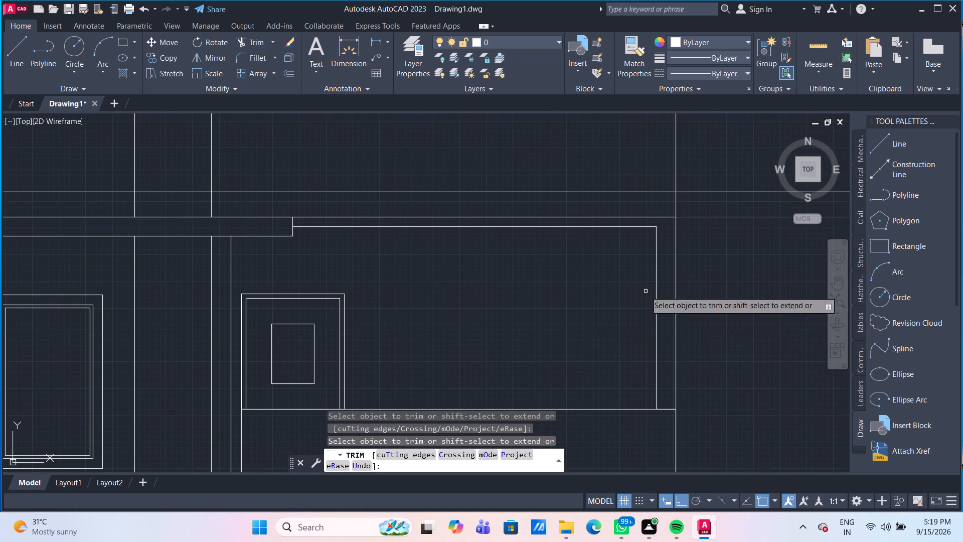
middle_drag(569, 379, 529, 293)
scroll(609, 322, up, 1)
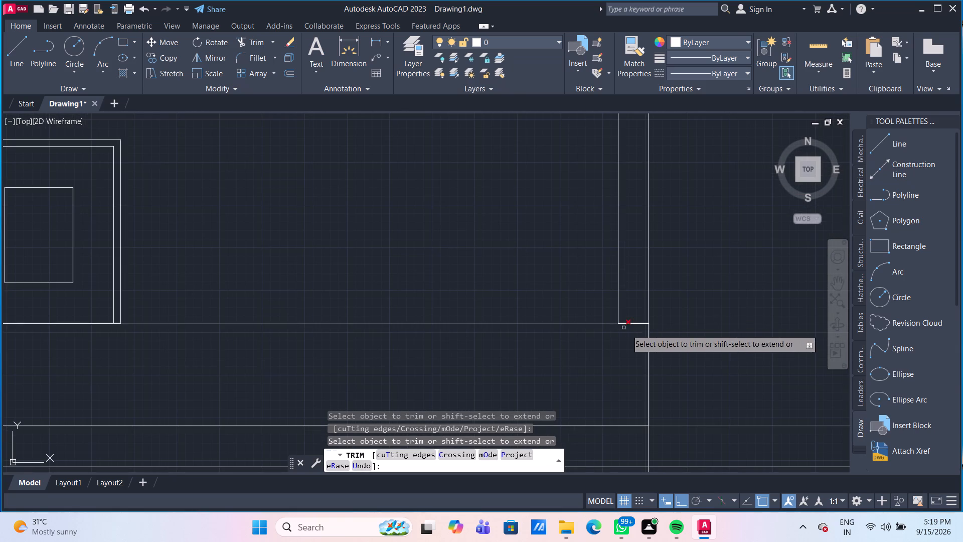
click(639, 323)
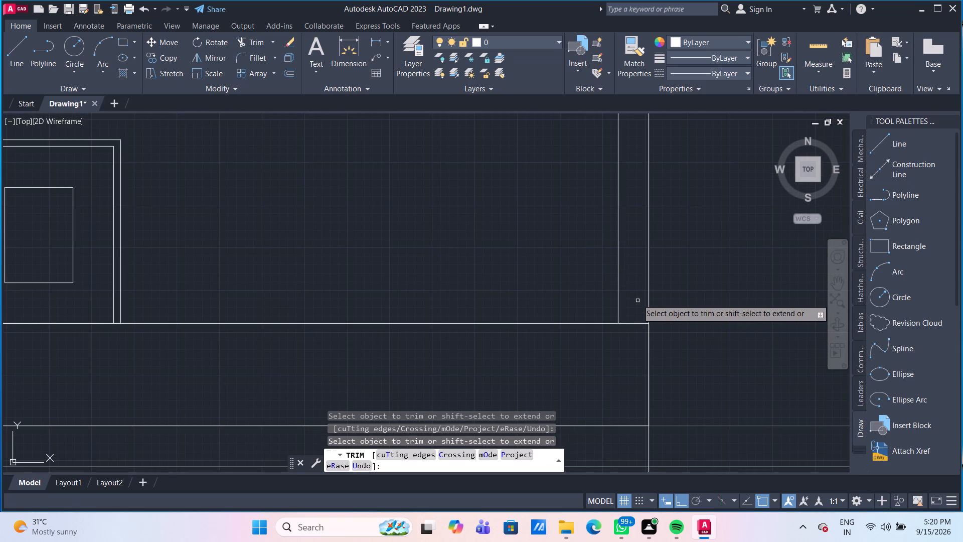
key(Escape)
Offset the horizontal line at the base of the upper-floor frame 2" downward.
scroll(541, 296, down, 1)
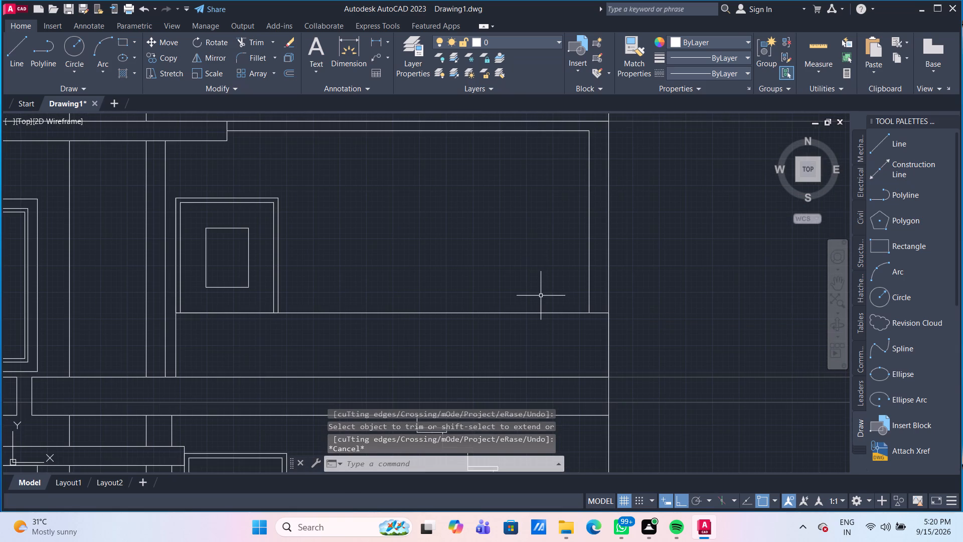
middle_drag(541, 296, 536, 284)
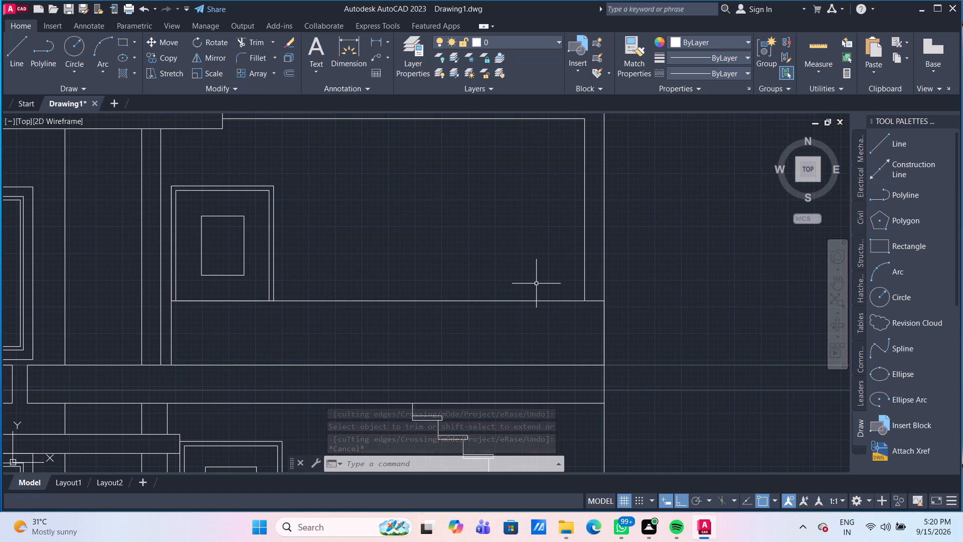
key(o)
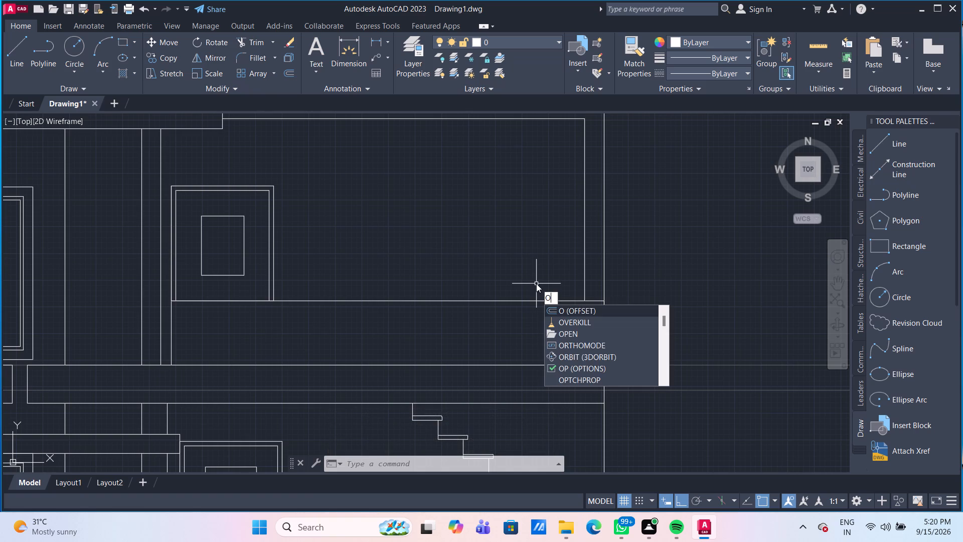
key(Return)
key(Return)
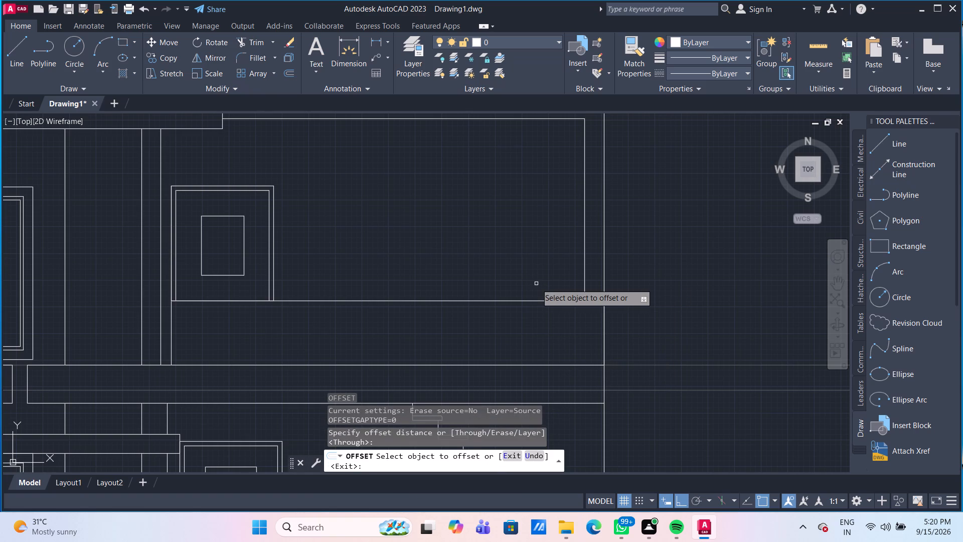
click(529, 301)
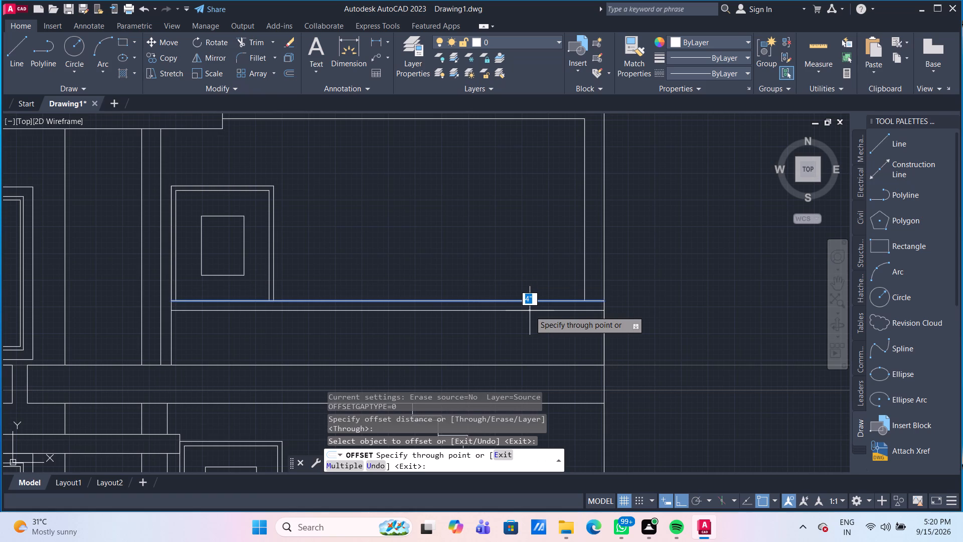
text(2")
key(Return)
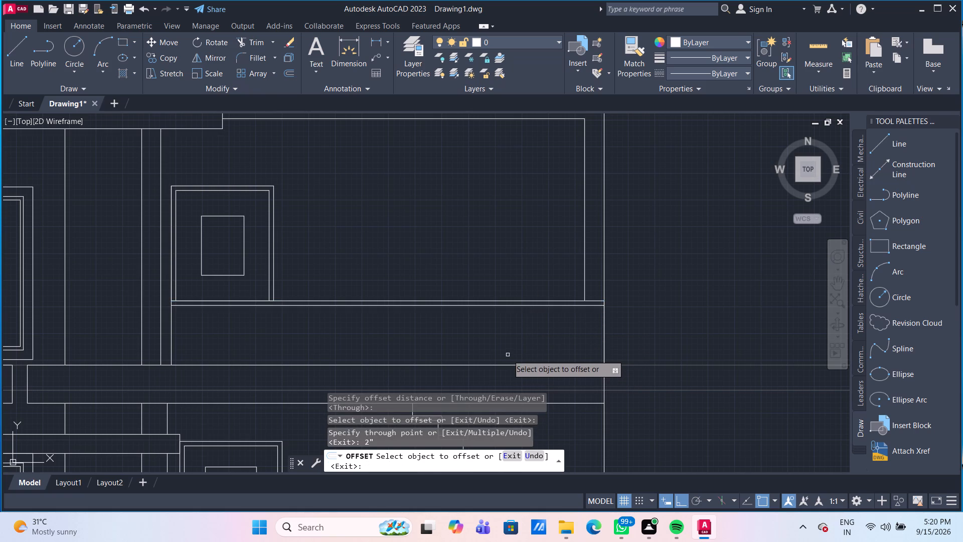
key(Escape)
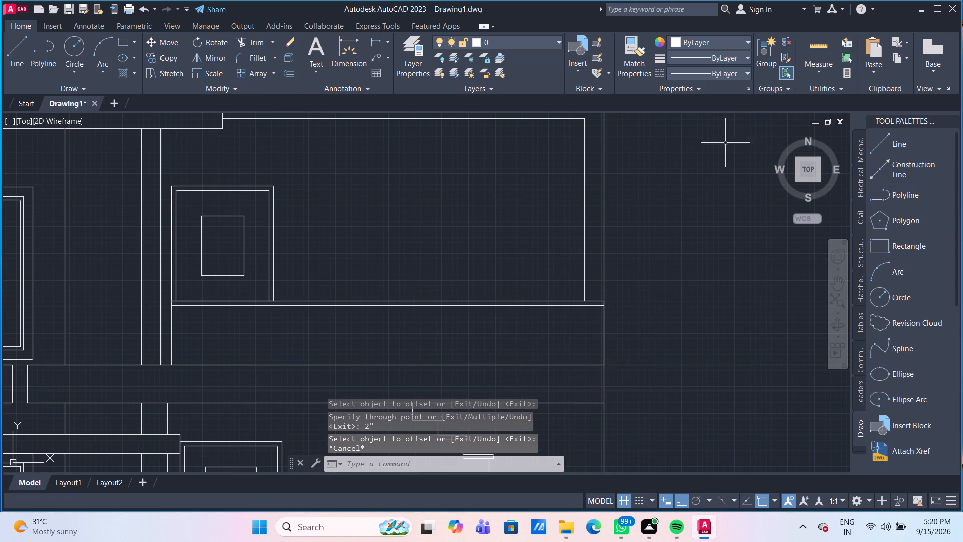
Measure the low wall area between the new offset line and the floor slab with Quick Measure.
click(816, 37)
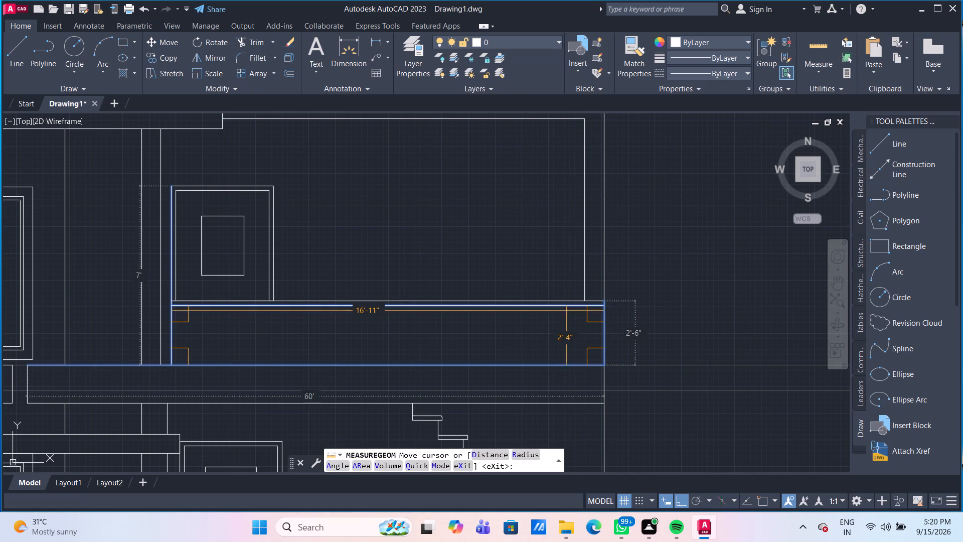
key(Escape)
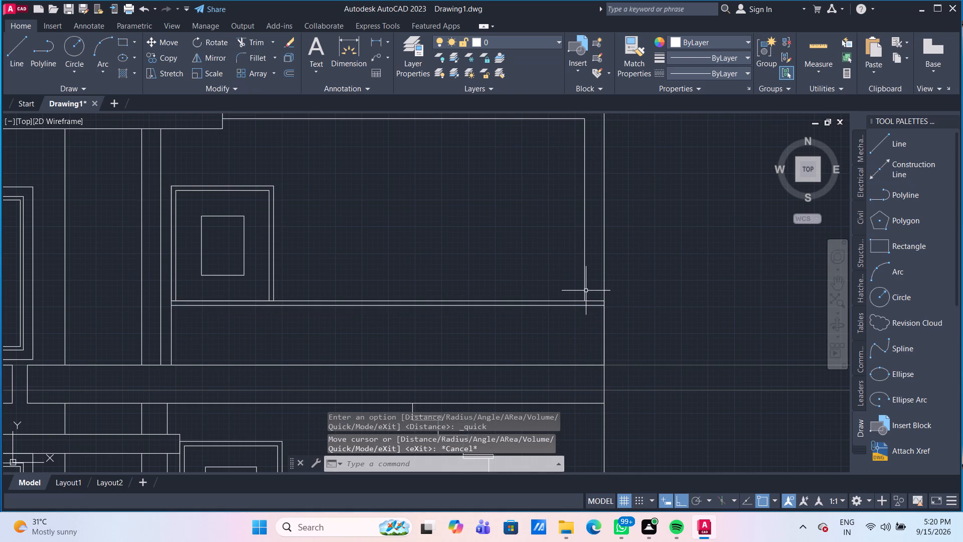
Offset the lower of the two horizontal lines under the upper-floor frame 2'2" downward, toward the floor slab.
key(o)
key(Return)
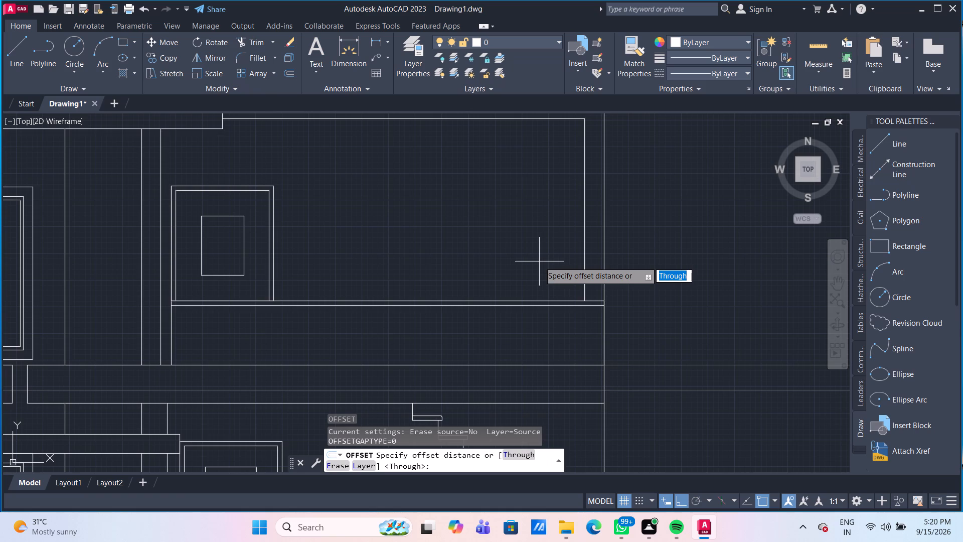
key(Return)
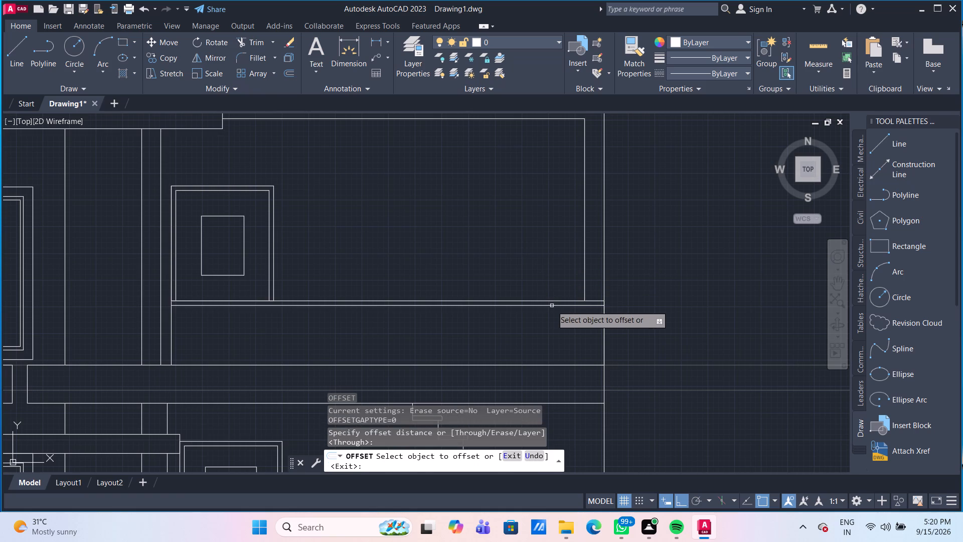
click(552, 306)
key(2)
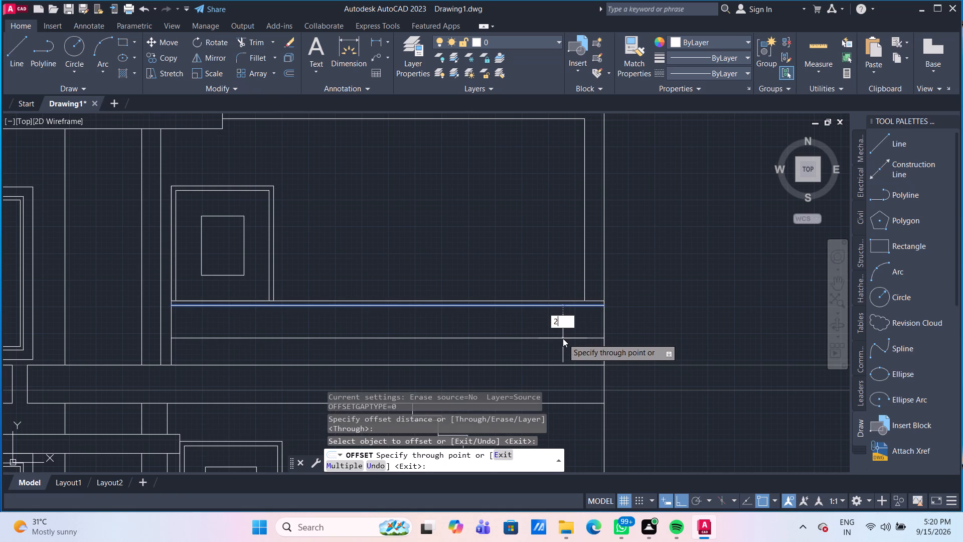
text('2")
key(Return)
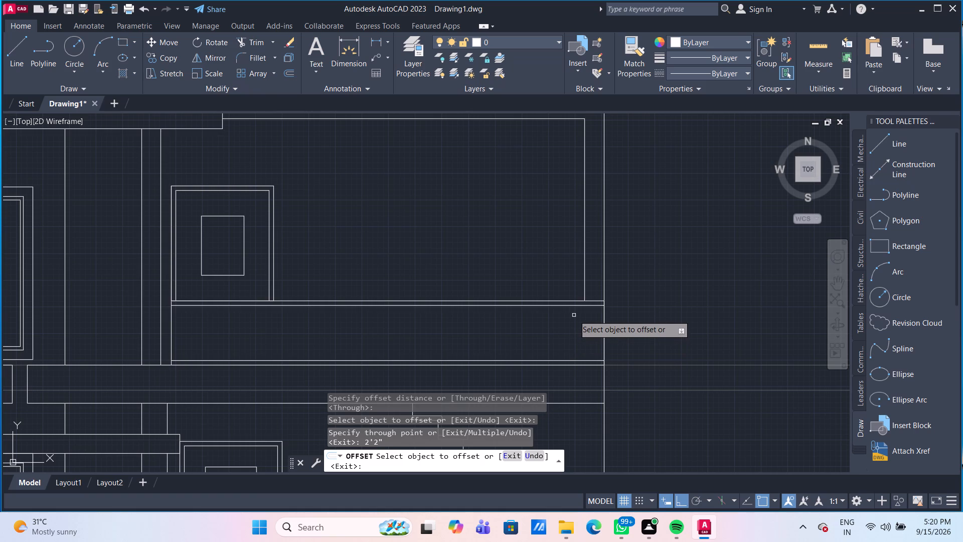
click(171, 329)
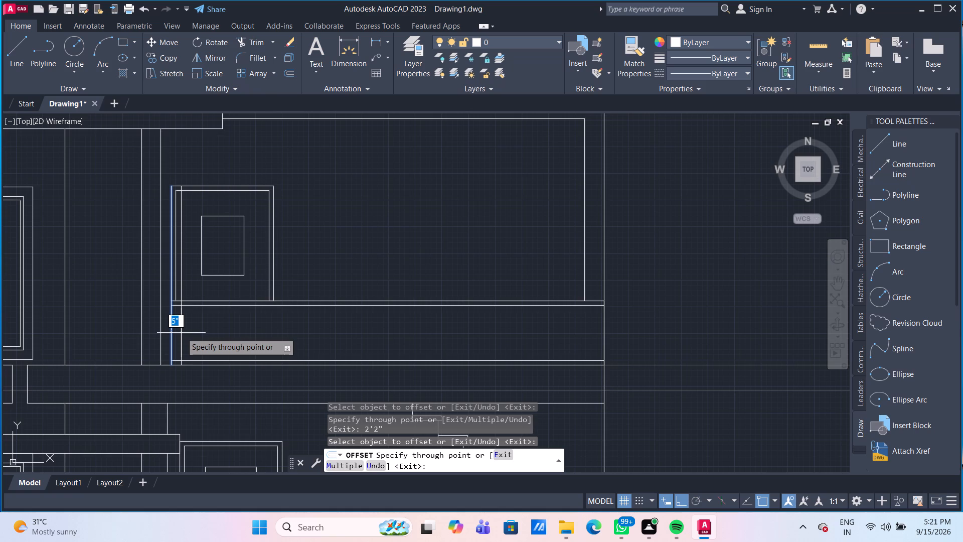
key(Escape)
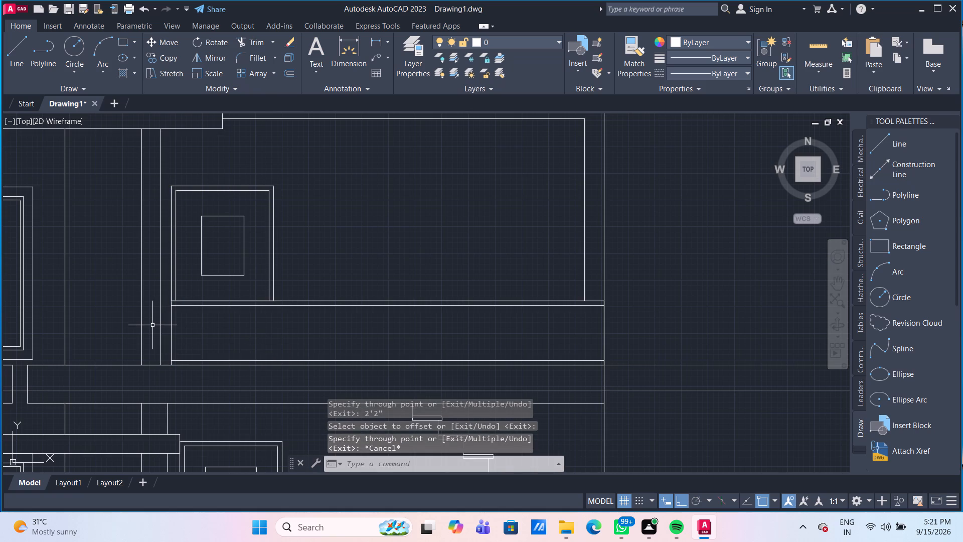
Offset the column's vertical edge line beside the door frame 2" toward the door.
key(o)
key(Return)
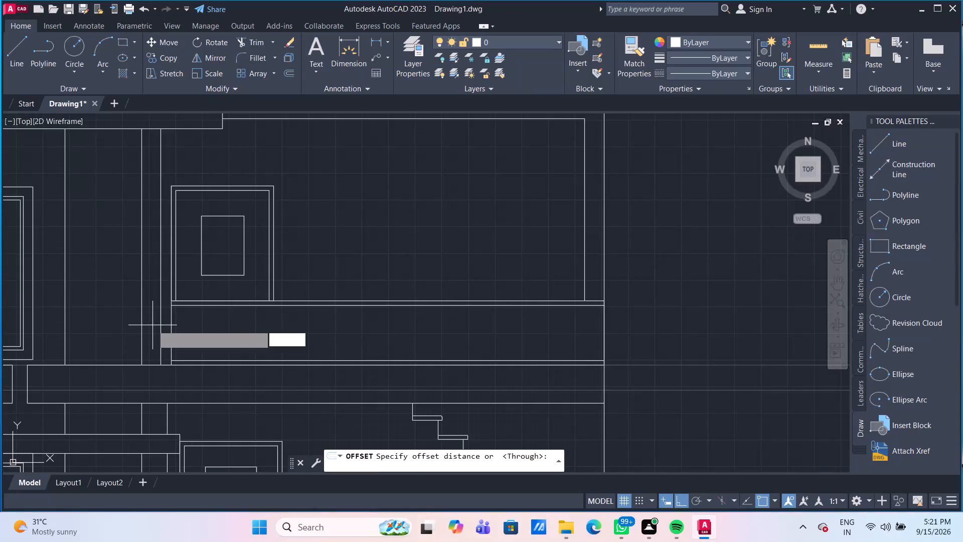
key(Return)
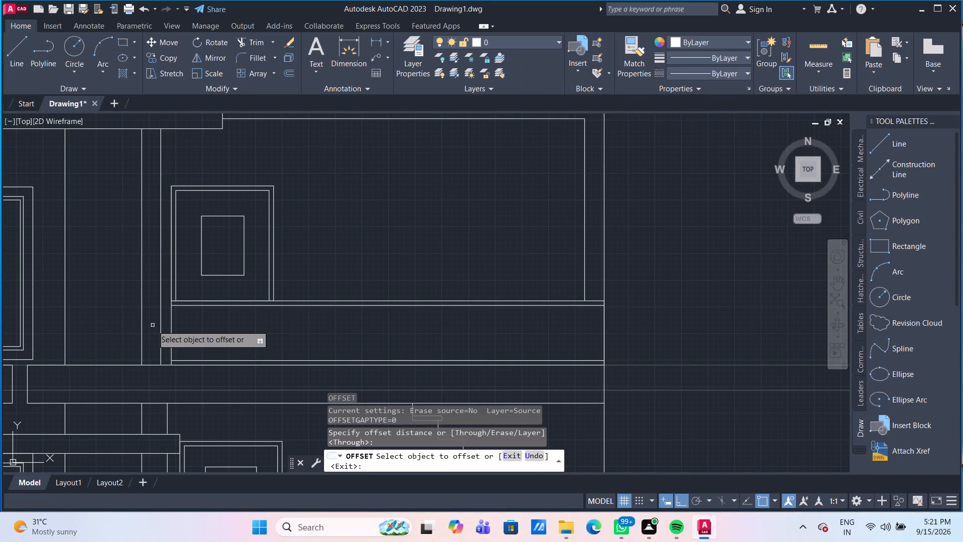
click(160, 327)
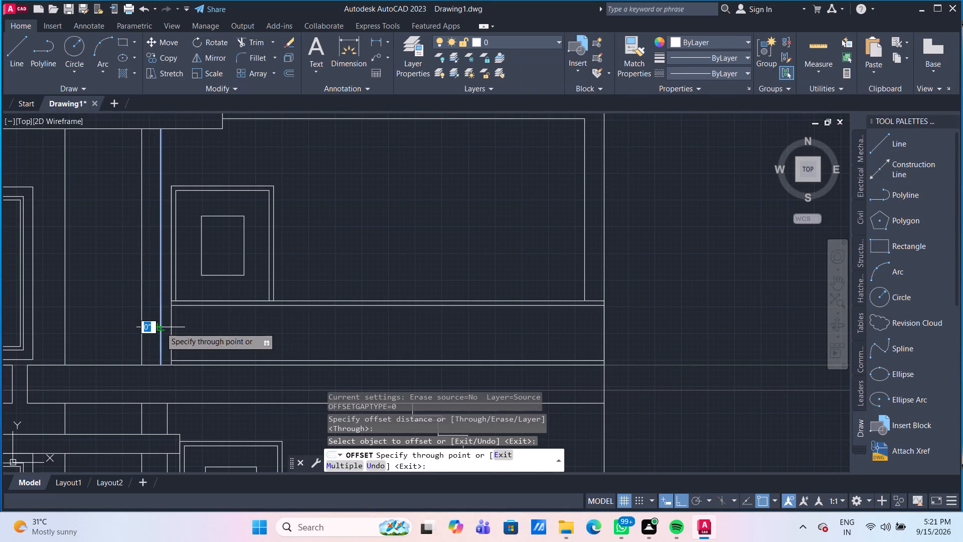
text(2")
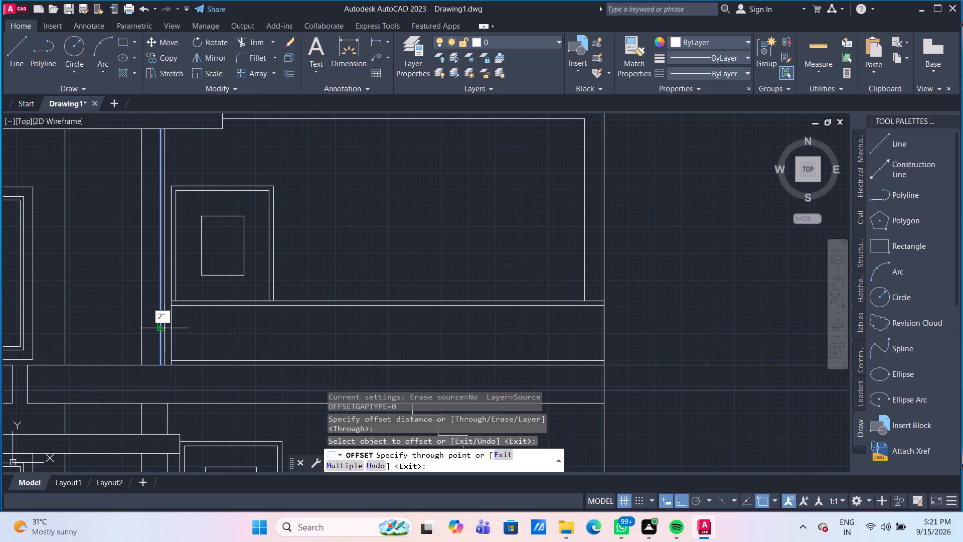
key(Return)
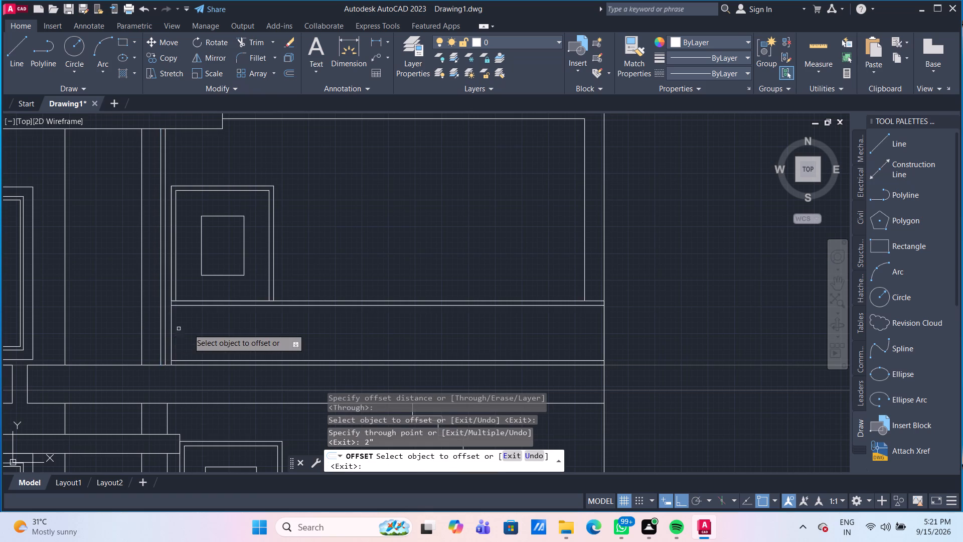
text(EX)
key(Return)
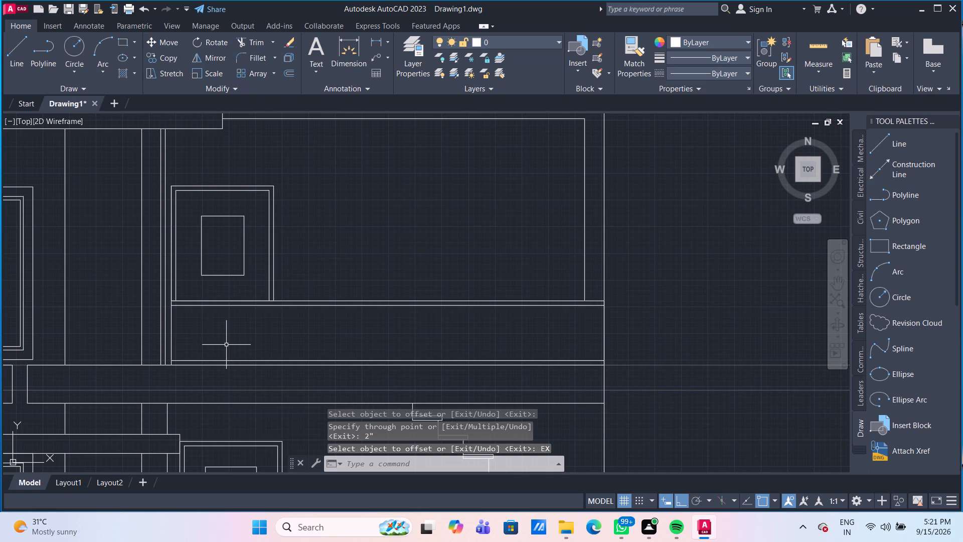
Extend the low wall's top horizontal line to the column's edge beside the door frame.
text(EX)
key(Return)
scroll(183, 307, up, 1)
click(180, 299)
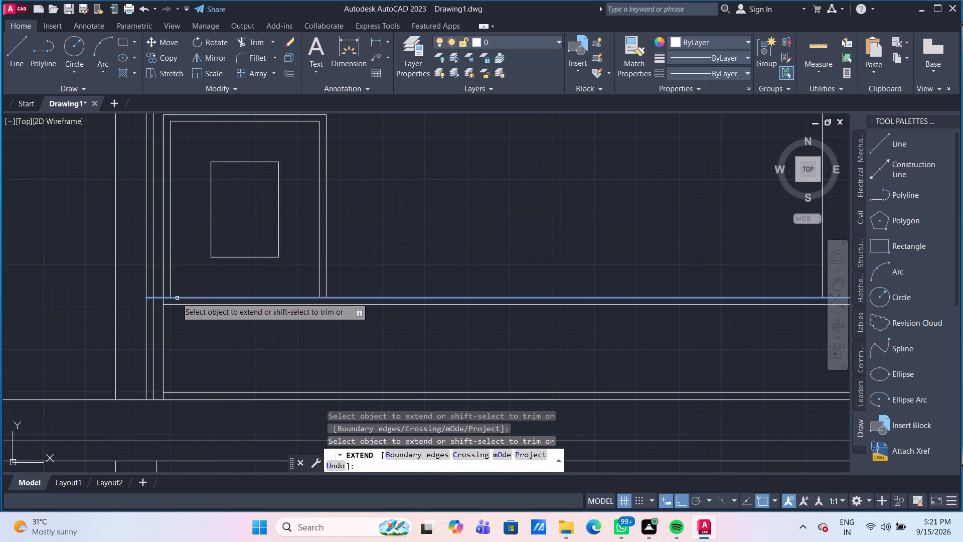
click(171, 297)
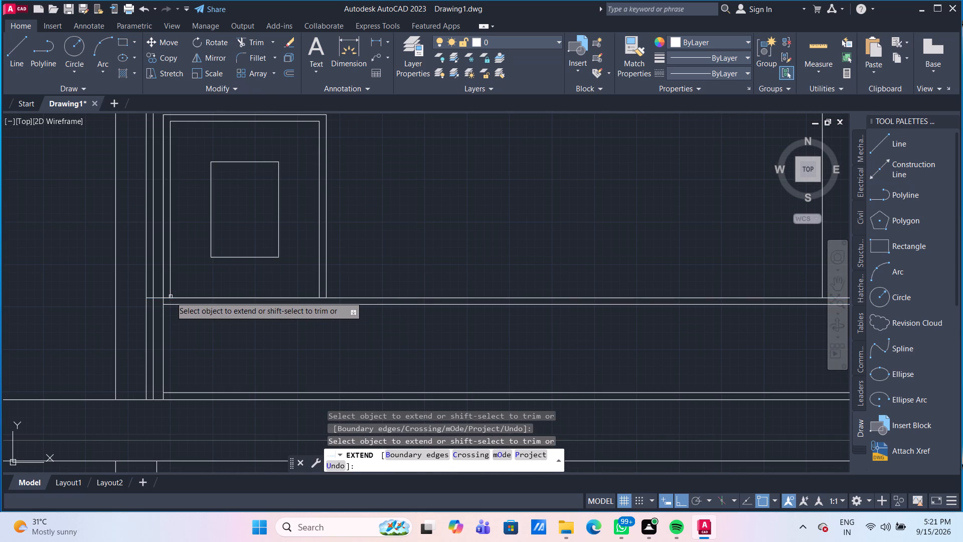
key(Escape)
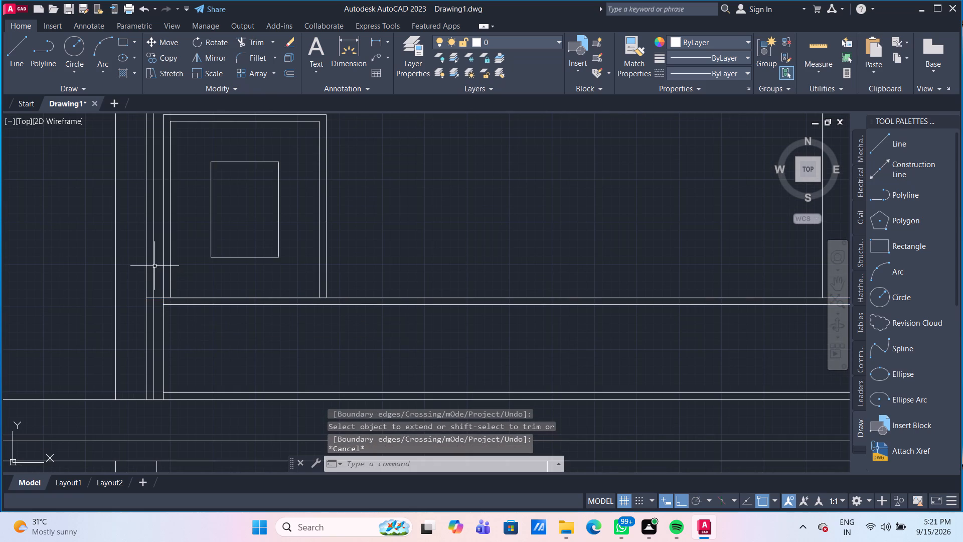
Trim the 2" offset vertical above the low wall, and the door frame's edge line between the wall's top lines and below its lower line.
key(r)
key(BackSpace)
text(TR)
key(Return)
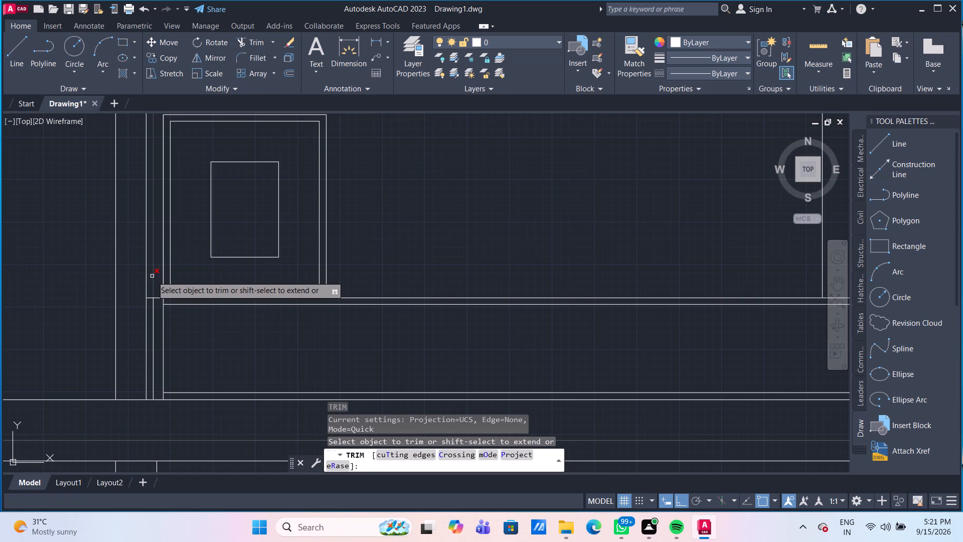
click(152, 276)
scroll(170, 316, up, 1)
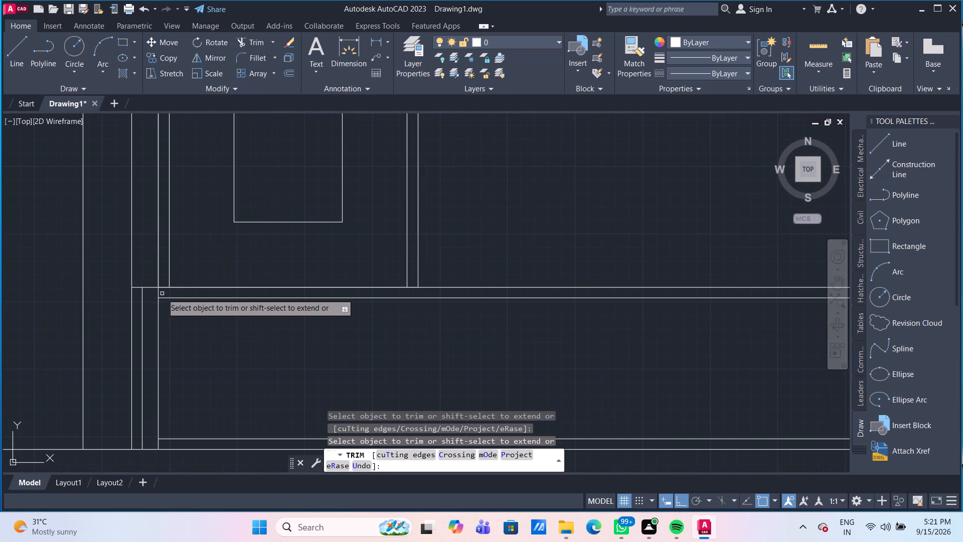
click(159, 291)
scroll(188, 338, down, 2)
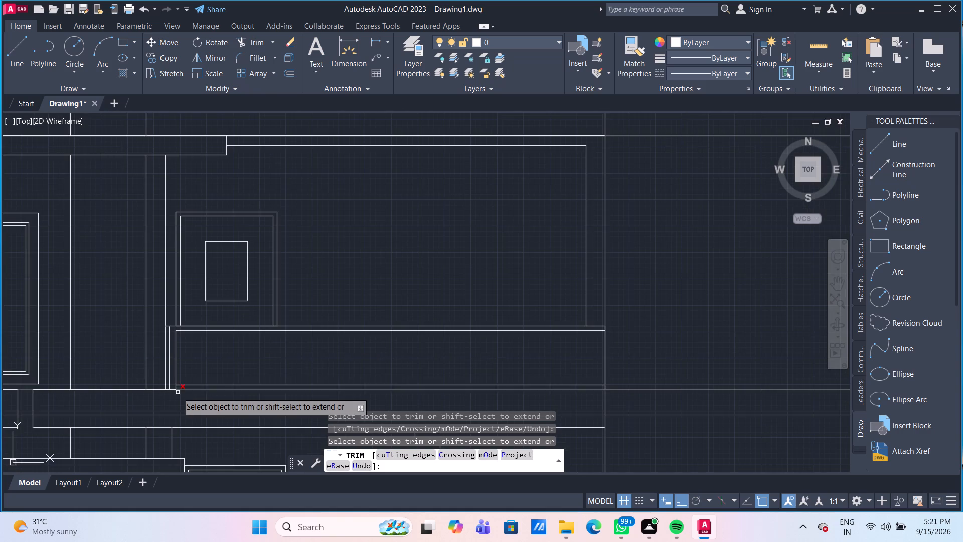
scroll(178, 392, up, 2)
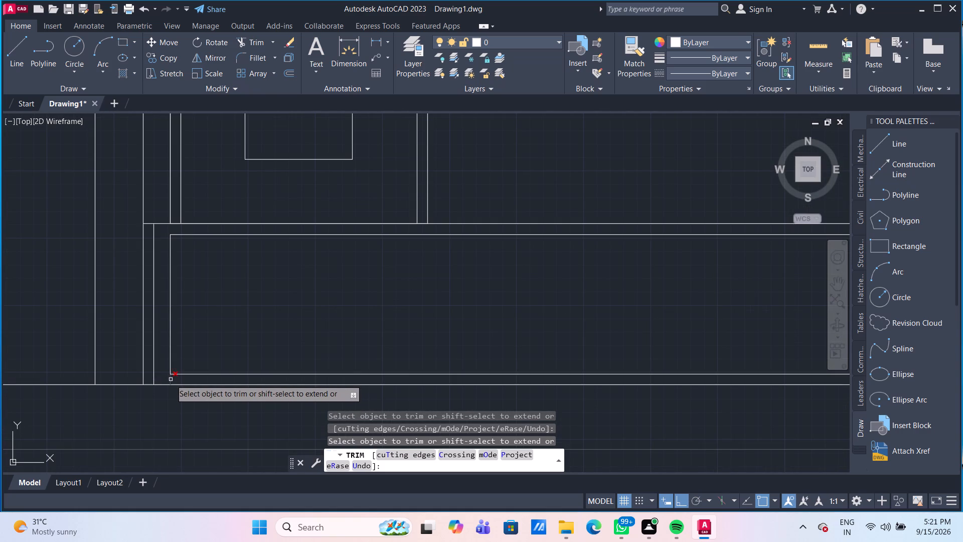
click(171, 379)
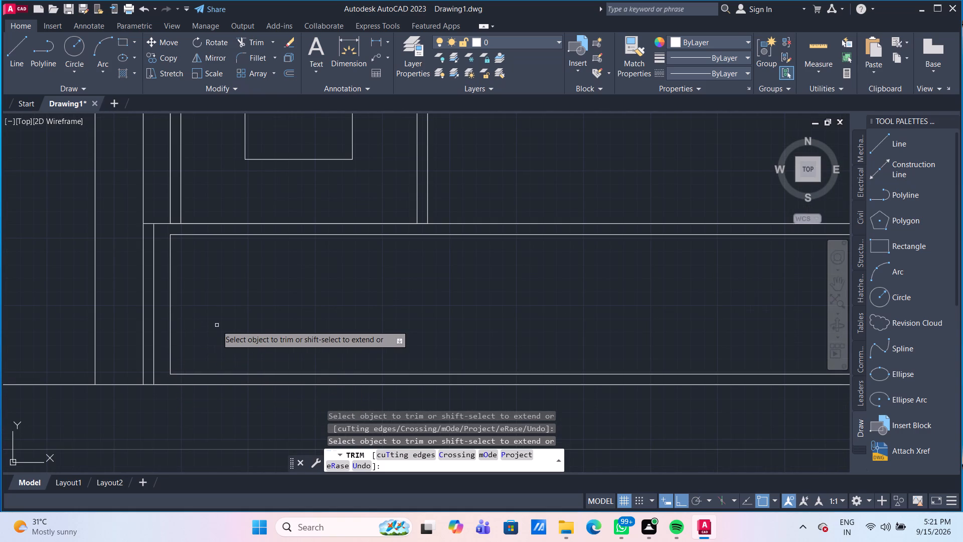
key(Escape)
Extend the low wall's two inner horizontal lines to the 2" offset vertical line near the column.
text(EX)
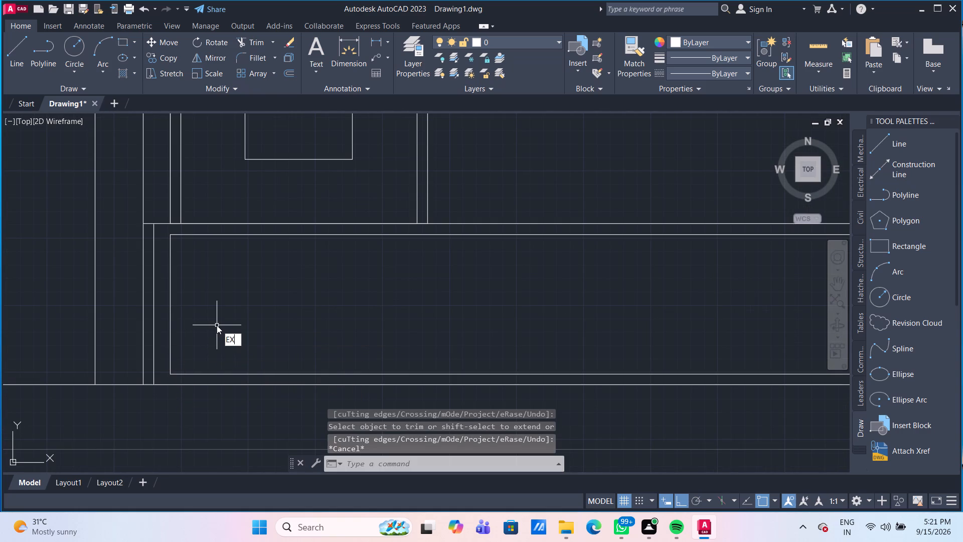
key(Return)
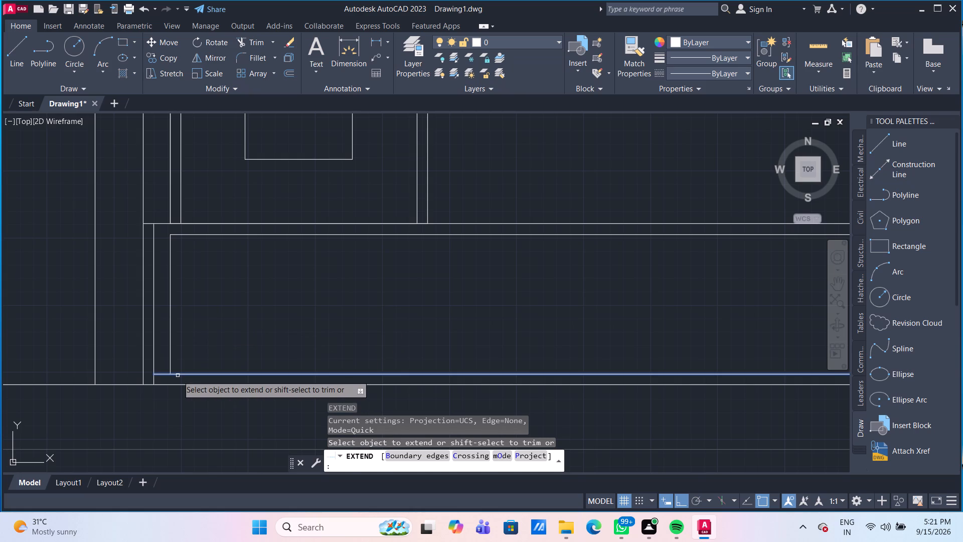
click(178, 375)
click(173, 234)
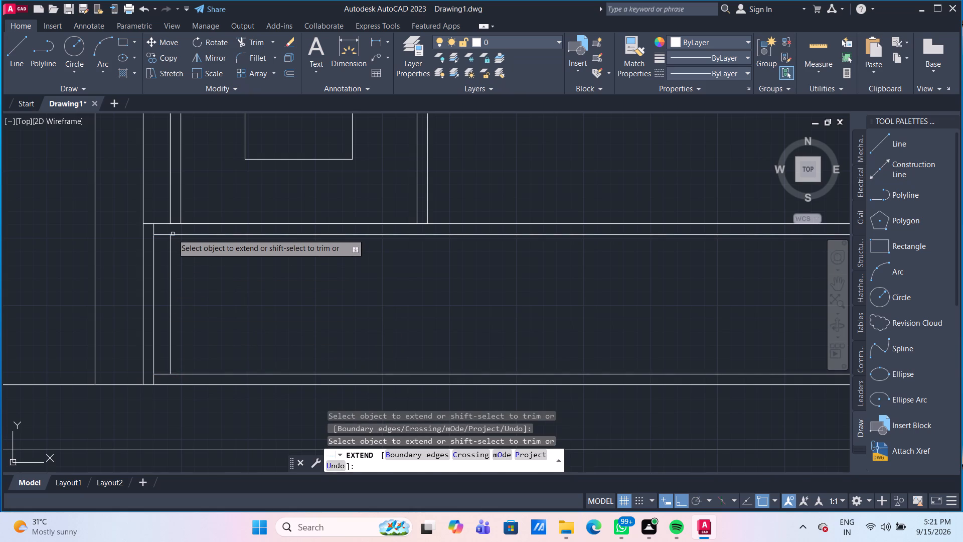
key(Escape)
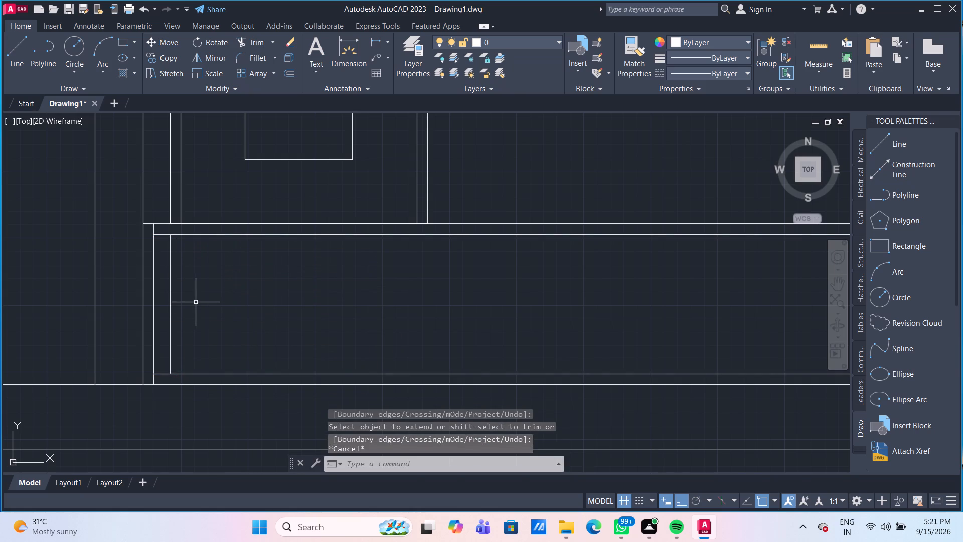
Trim the leftover door-edge line inside the low wall and the offset vertical's ends beyond the inner horizontal lines to close the panel corners.
text(TR)
key(Return)
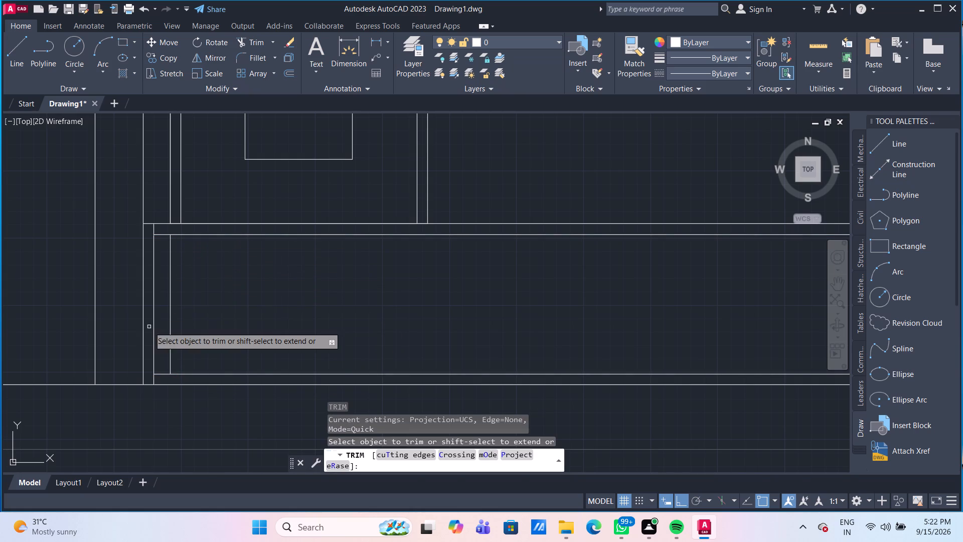
click(170, 332)
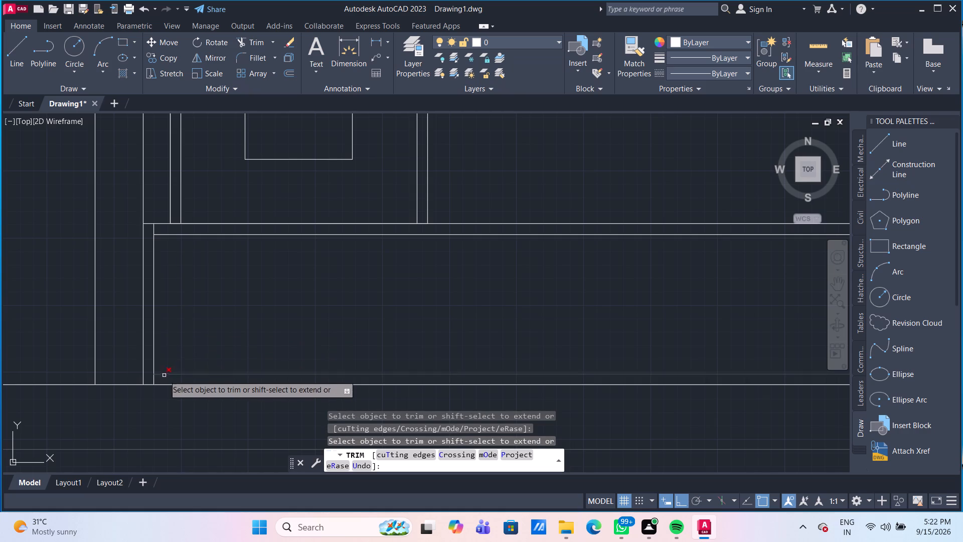
click(155, 380)
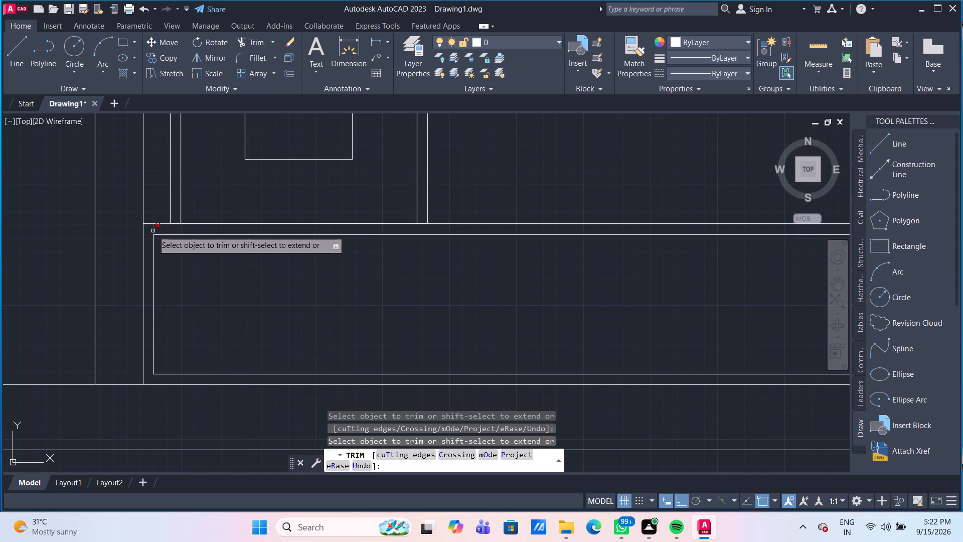
click(153, 231)
scroll(315, 322, down, 2)
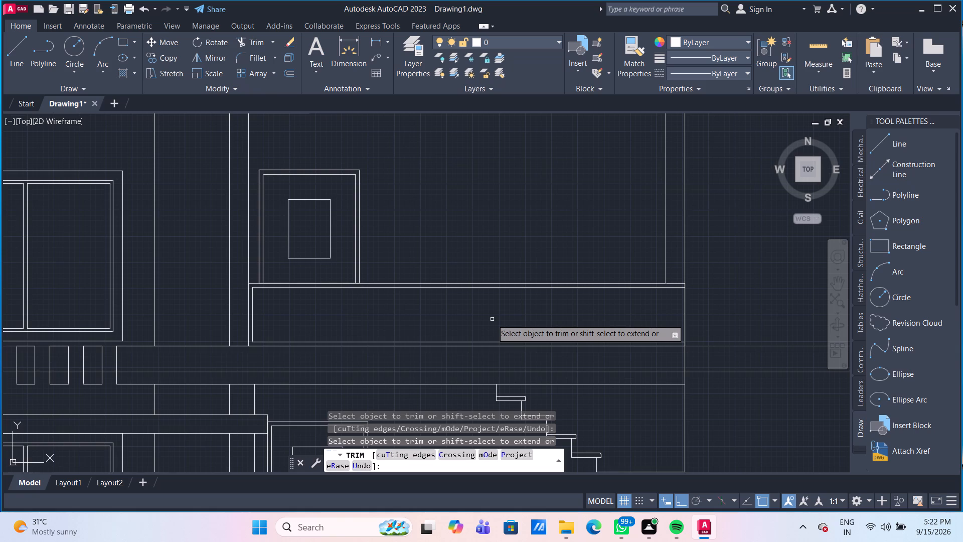
key(Escape)
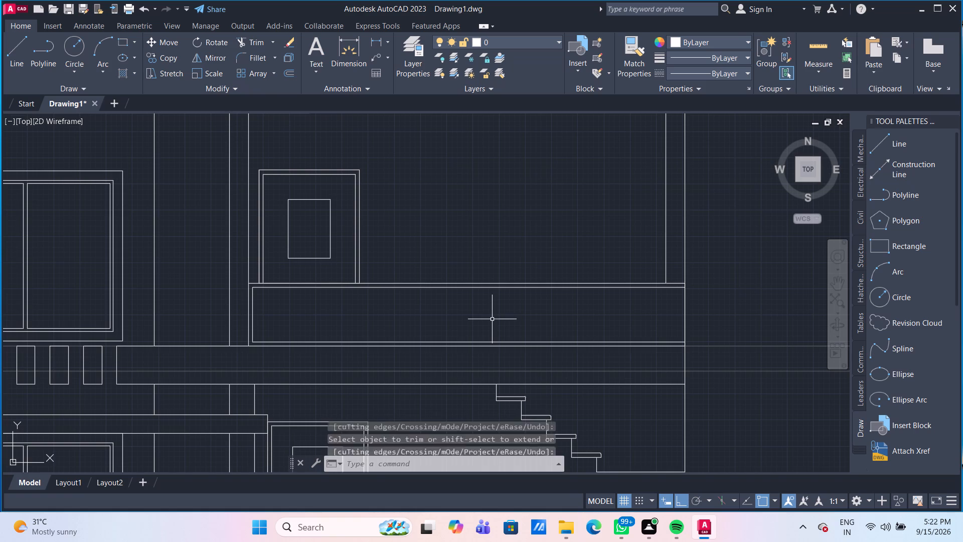
Draw a 2'-6" vertical line from the foot of the inner vertical near the right boundary down to the floor slab's top edge.
middle_drag(670, 308, 527, 302)
scroll(527, 302, up, 2)
scroll(527, 302, down, 1)
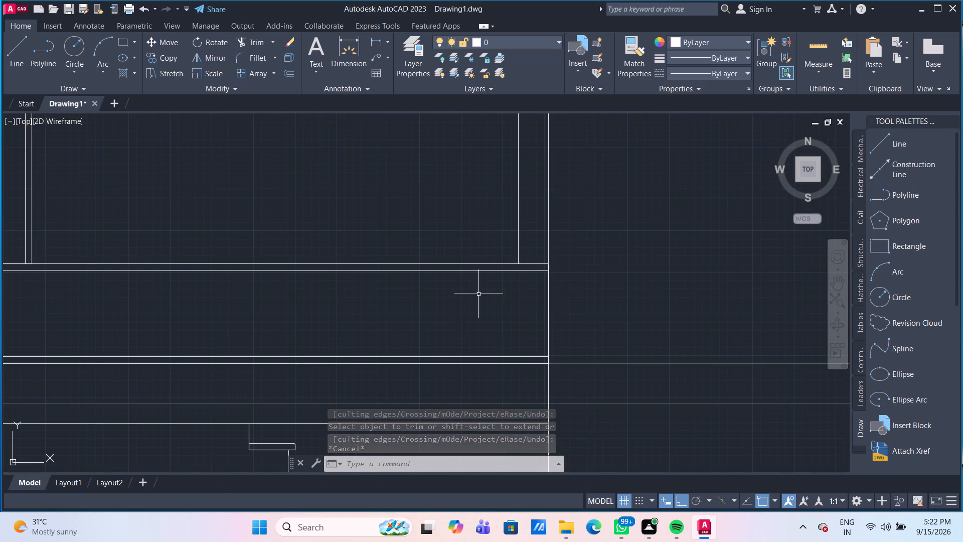
click(25, 58)
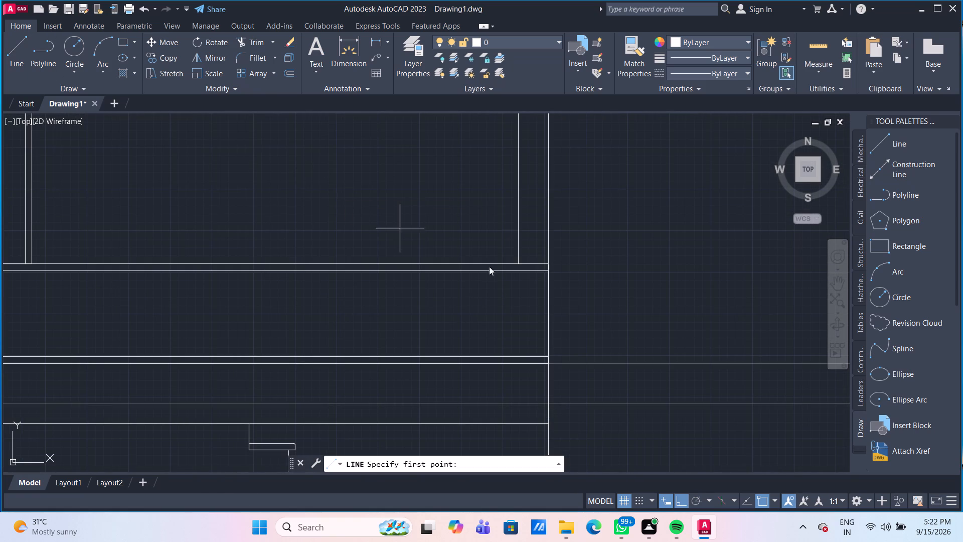
click(520, 262)
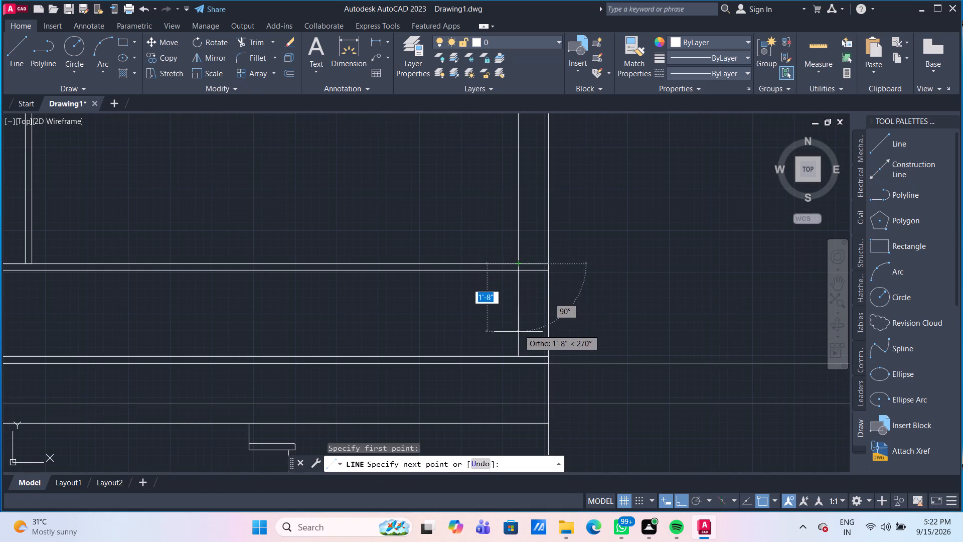
click(517, 363)
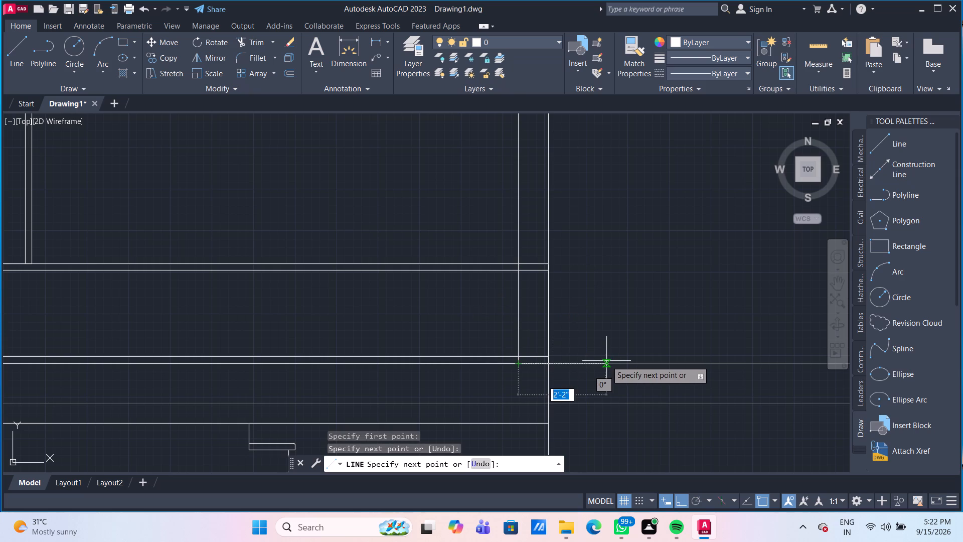
Trim the low wall's two inner horizontal lines between the inner vertical and the right boundary.
key(Return)
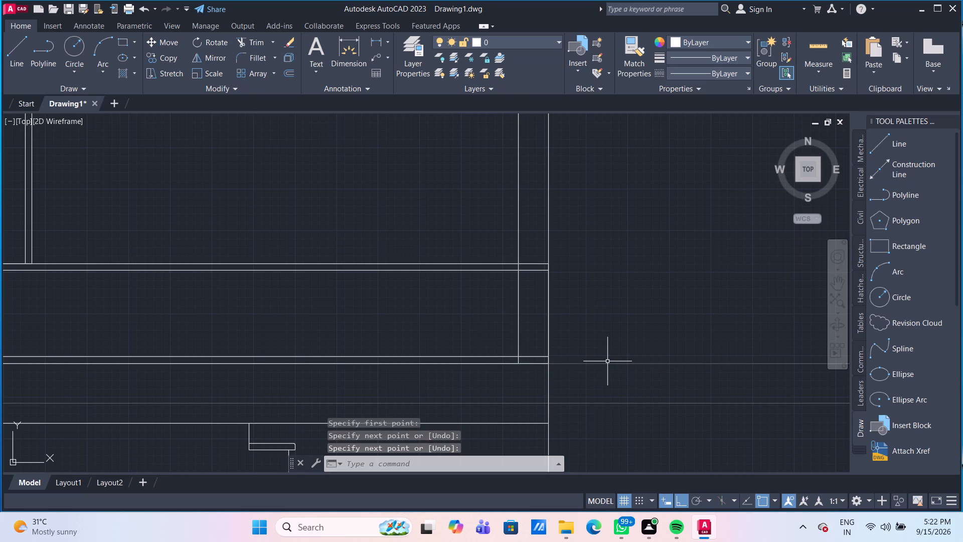
scroll(607, 361, down, 1)
scroll(554, 328, up, 2)
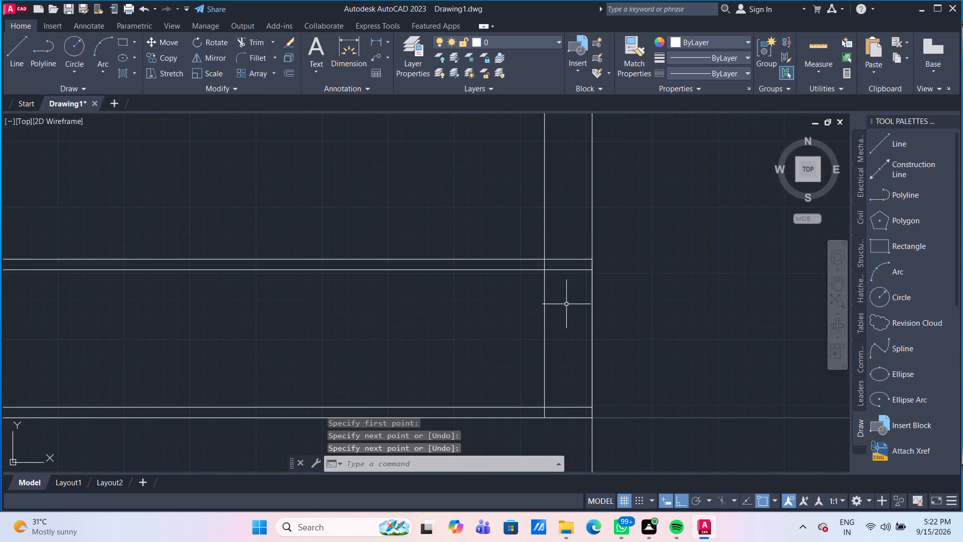
text(TR)
key(Return)
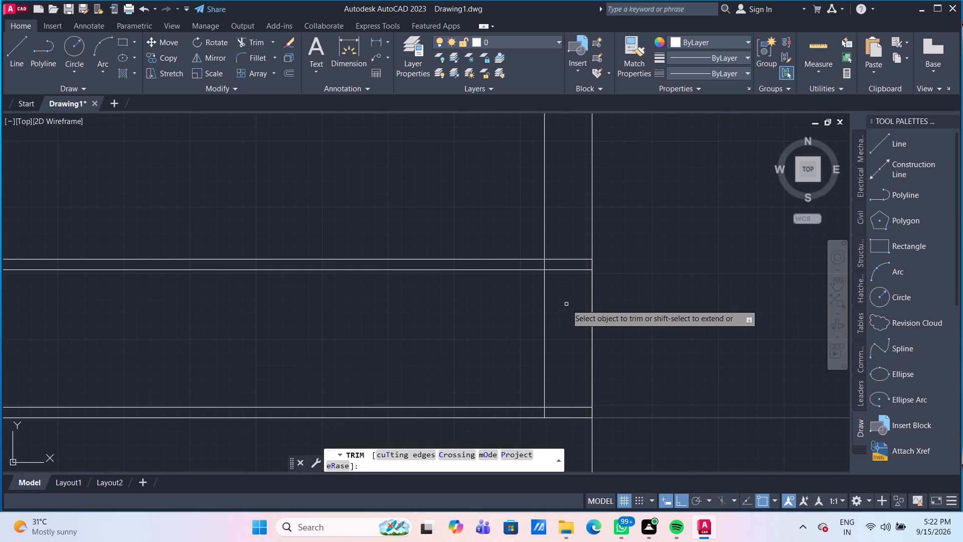
click(568, 271)
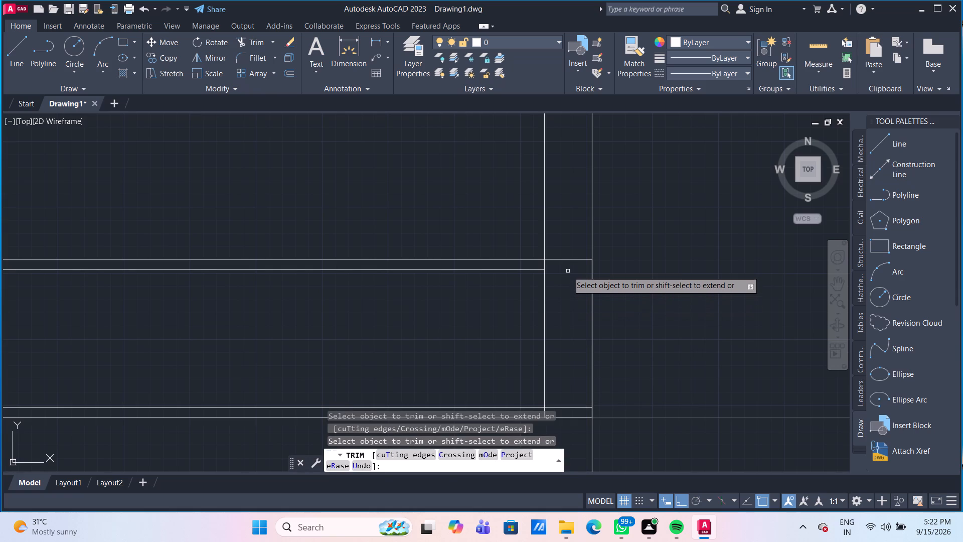
scroll(566, 297, down, 1)
middle_drag(566, 335, 543, 302)
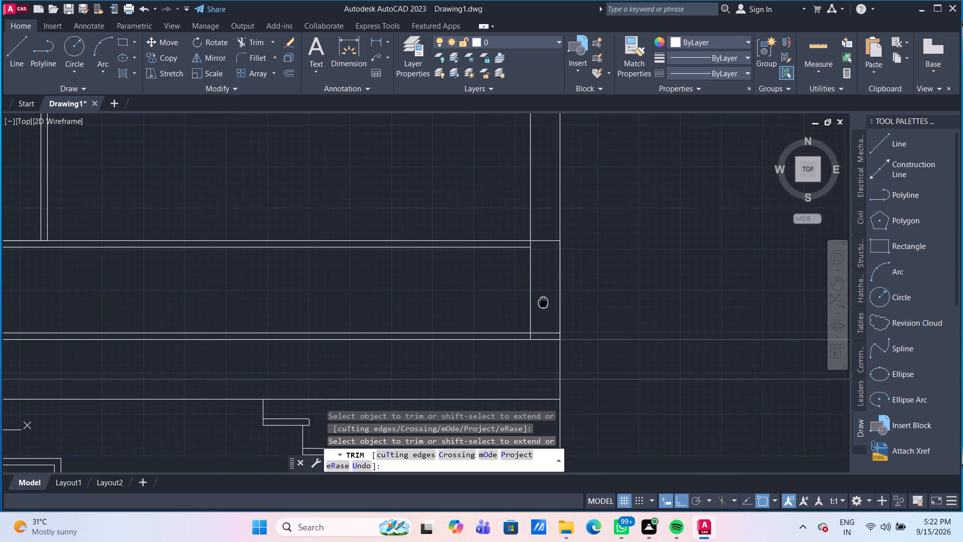
middle_drag(543, 302, 536, 285)
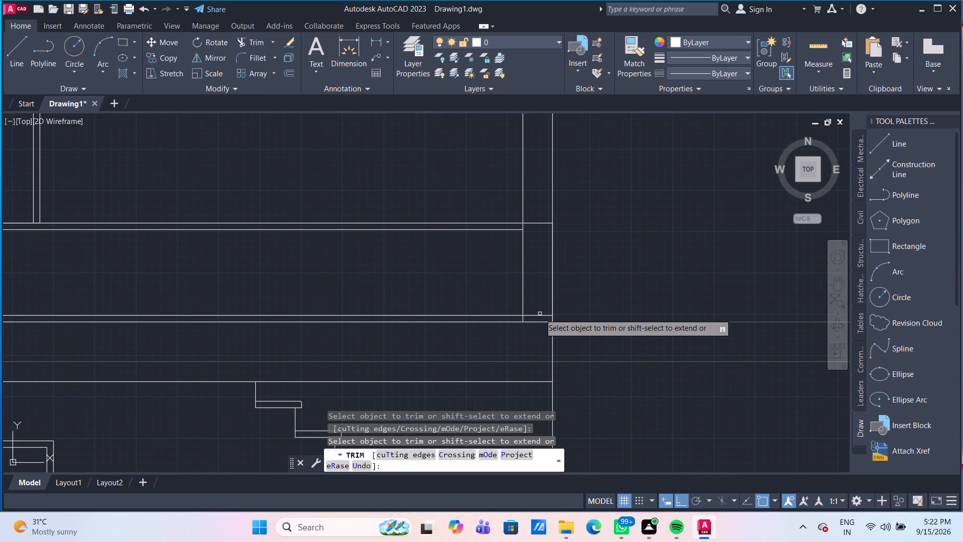
click(540, 314)
click(540, 317)
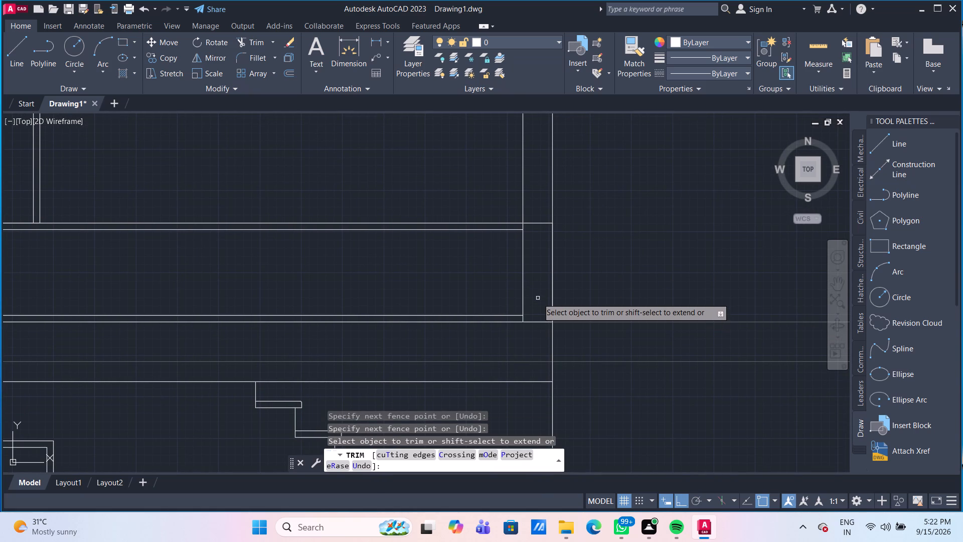
key(Escape)
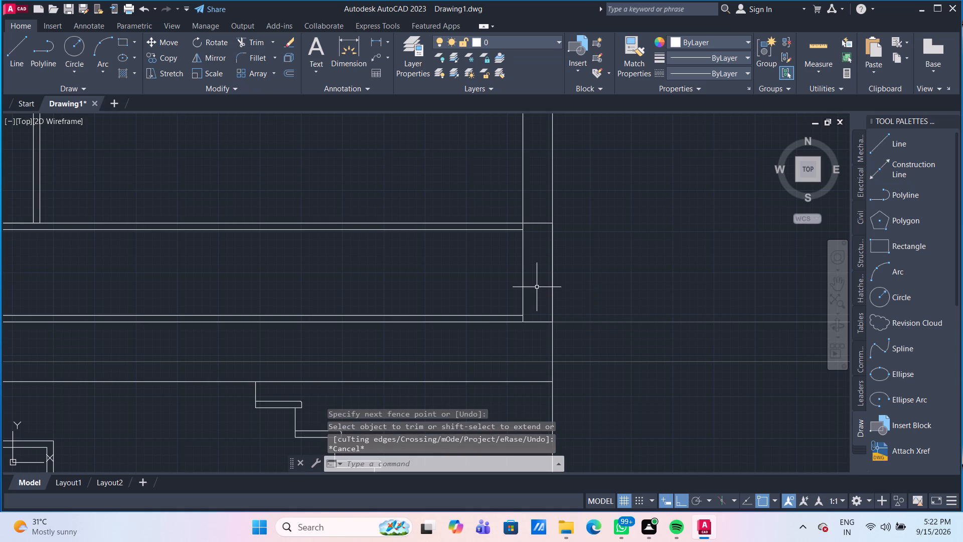
Offset the low wall's inner vertical near the right boundary 2" toward the inside of the wall panel.
key(o)
key(Return)
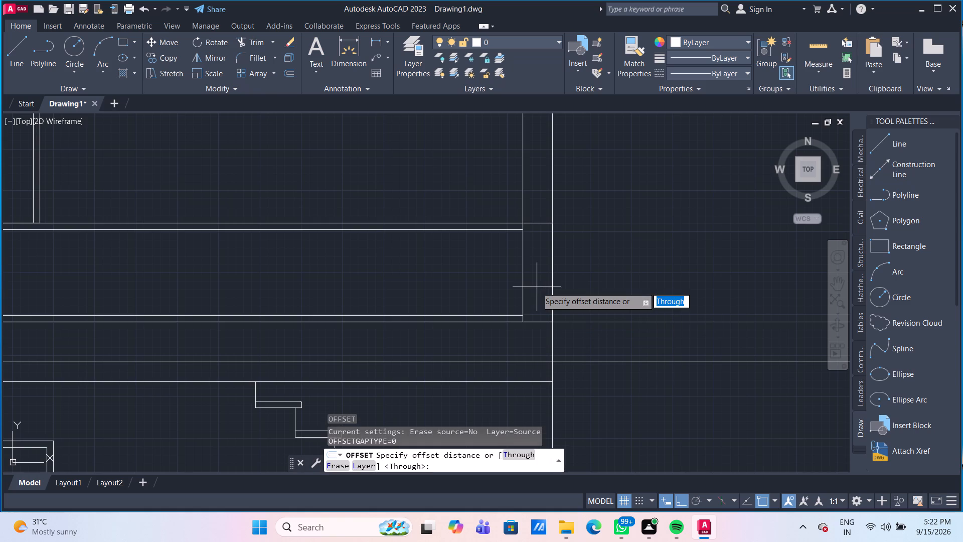
key(Return)
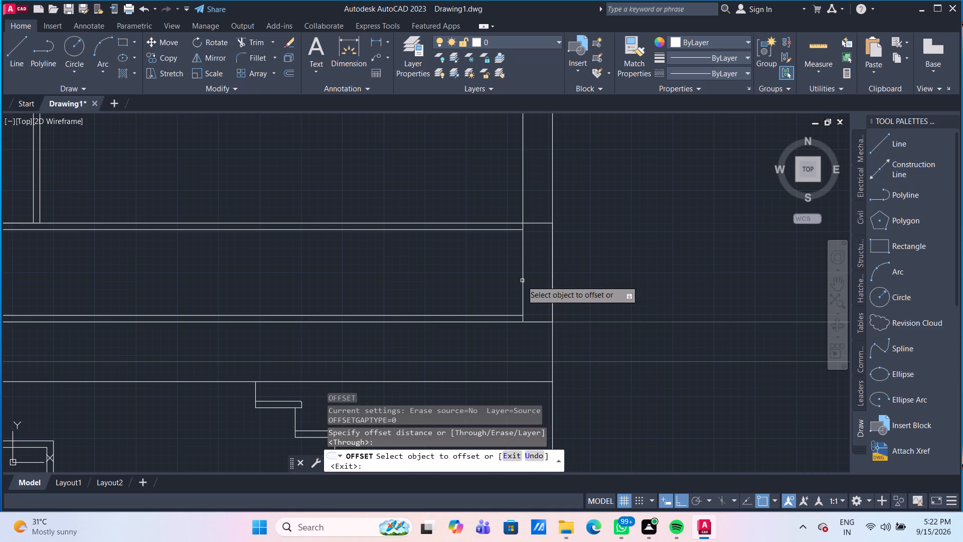
click(522, 281)
text(2")
key(Return)
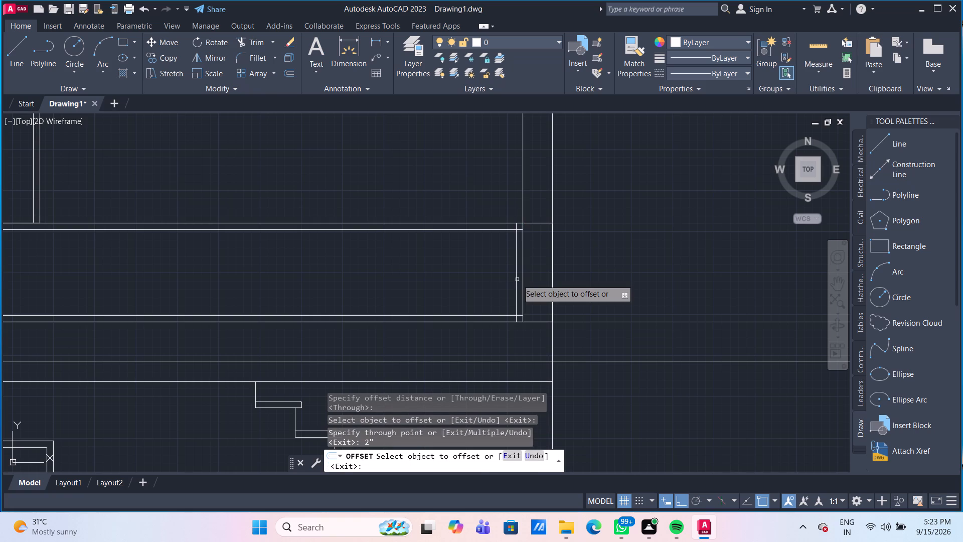
key(Escape)
Trim the overlapping ends of the 2" offset vertical and the inner horizontals to close the panel's two corners near the right boundary.
text(TR)
key(Return)
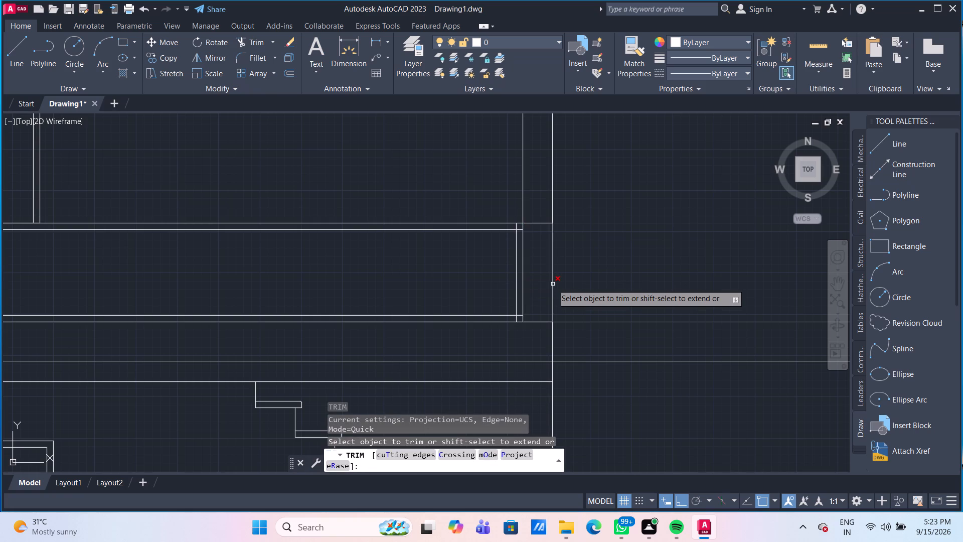
scroll(512, 322, up, 2)
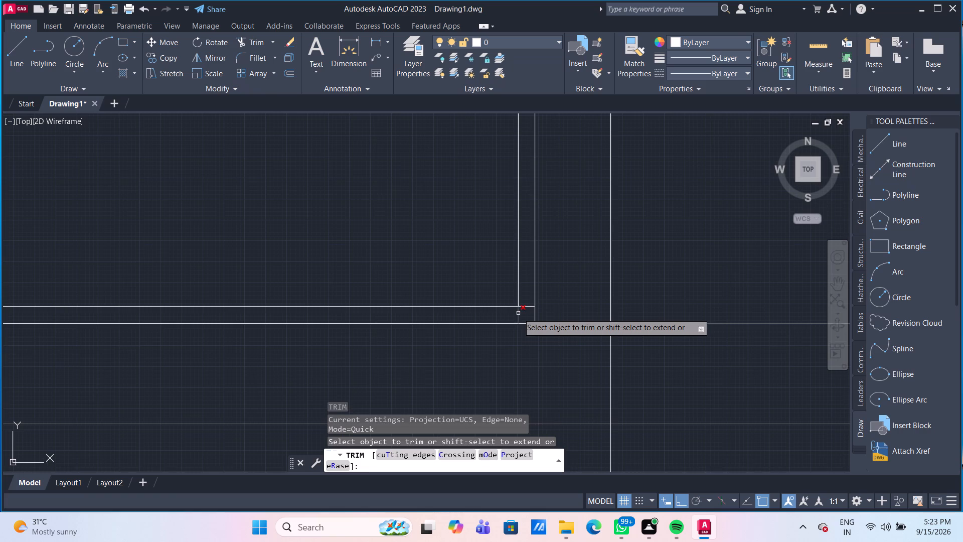
click(518, 313)
click(526, 307)
scroll(527, 307, down, 3)
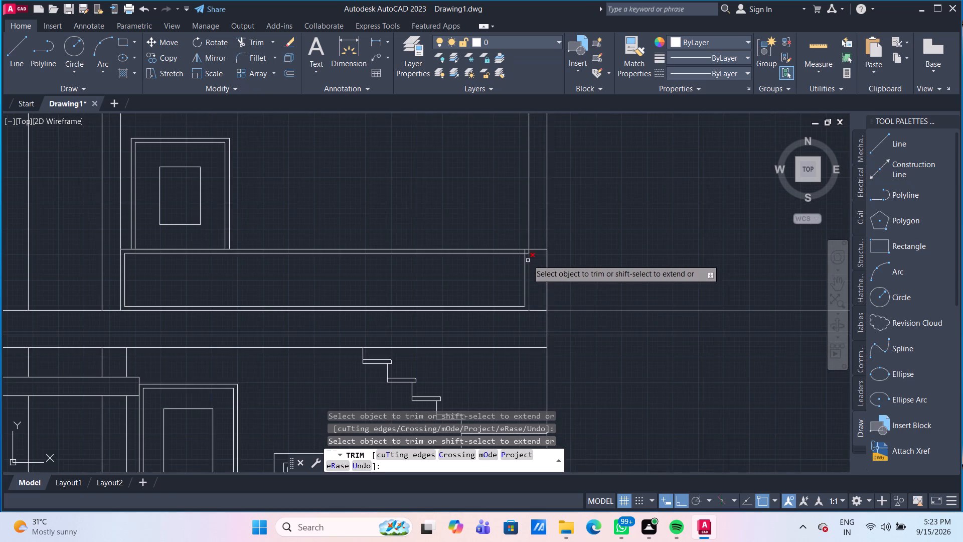
scroll(525, 252, up, 3)
click(524, 255)
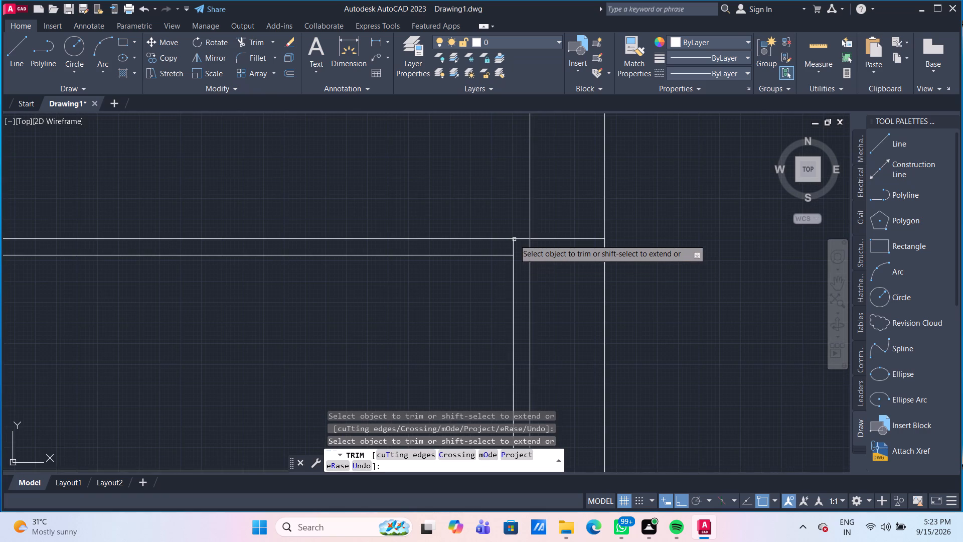
click(514, 245)
scroll(514, 245, down, 3)
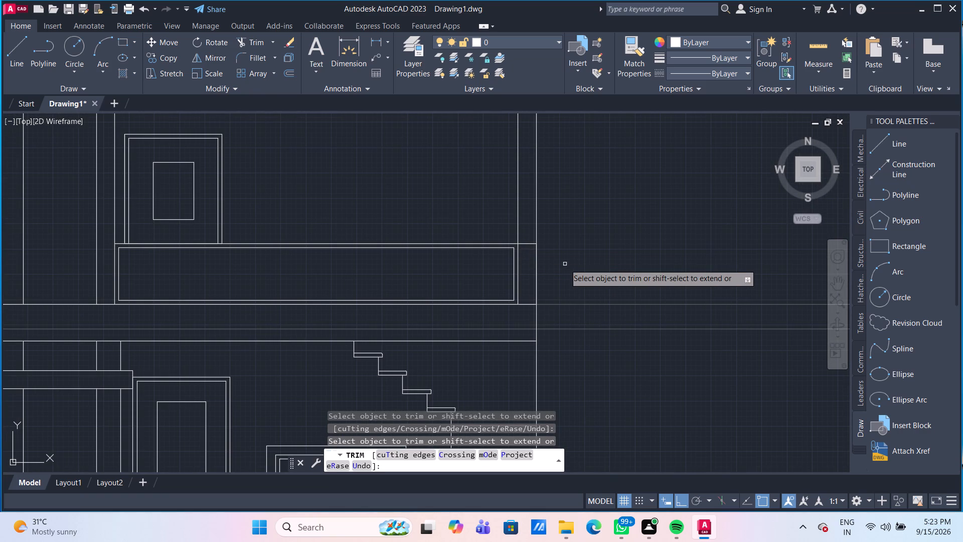
key(Escape)
Start a quick measurement of the distances around the low wall and floor slab near the right boundary.
scroll(565, 264, down, 1)
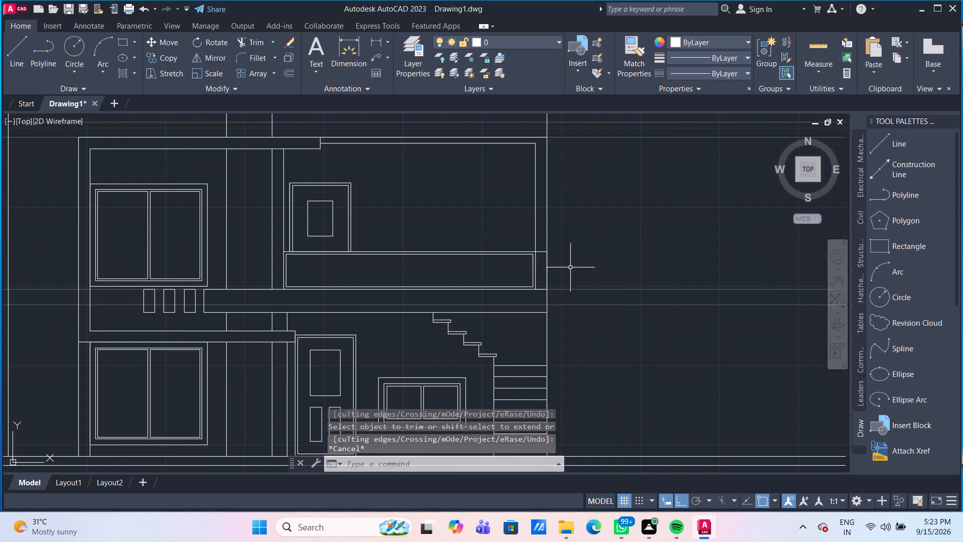
scroll(570, 272, up, 1)
click(819, 41)
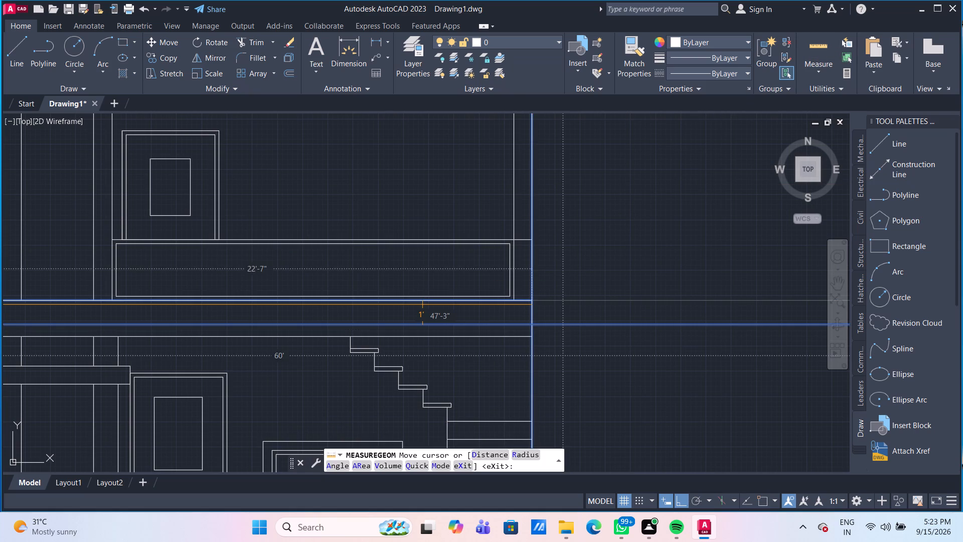
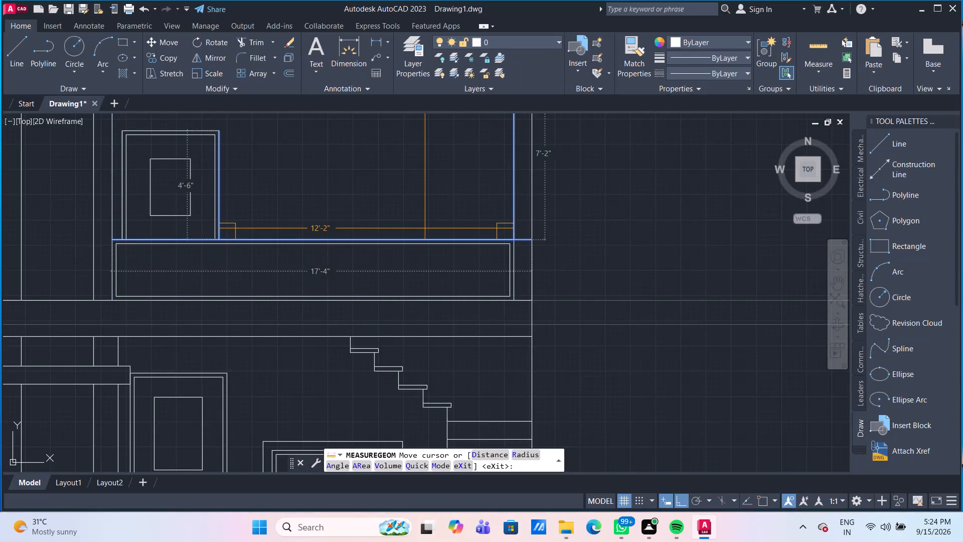
Draw a vertical line about 2'-2" long across the low wall's inset panel, between the midpoints of its two long horizontals.
key(Escape)
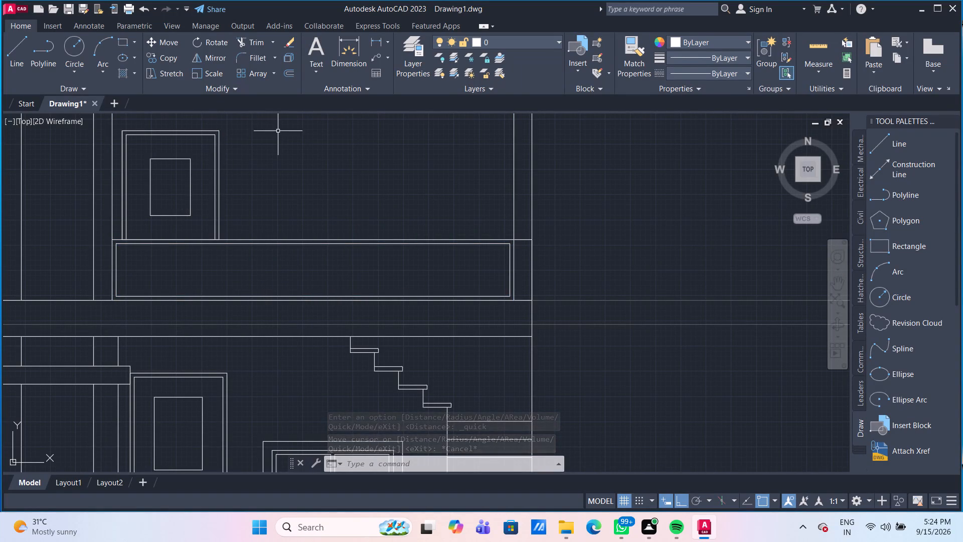
click(19, 52)
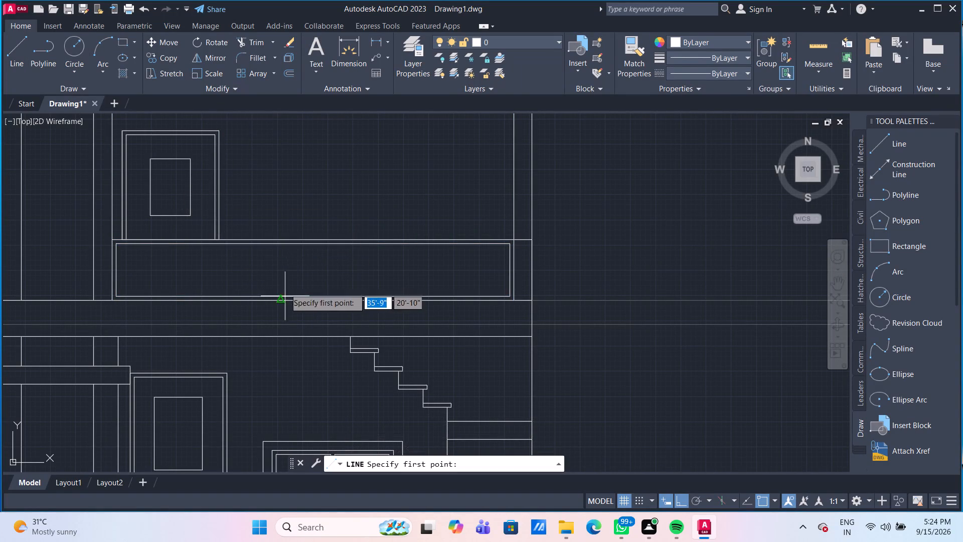
scroll(306, 262, up, 1)
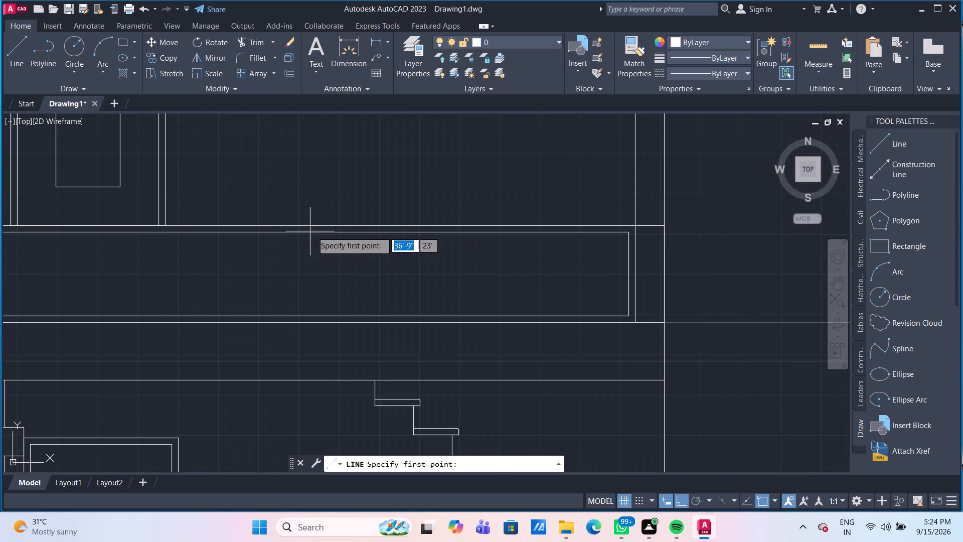
click(314, 231)
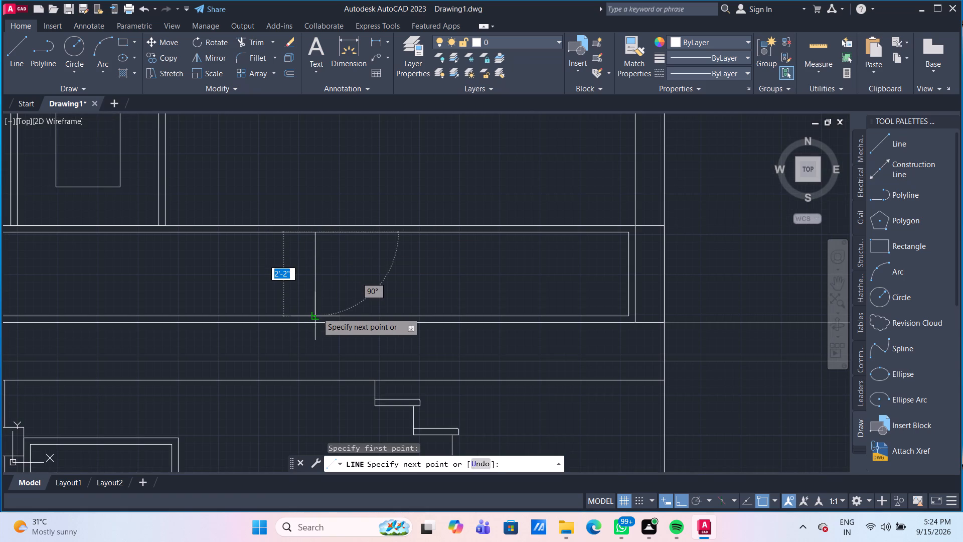
click(317, 313)
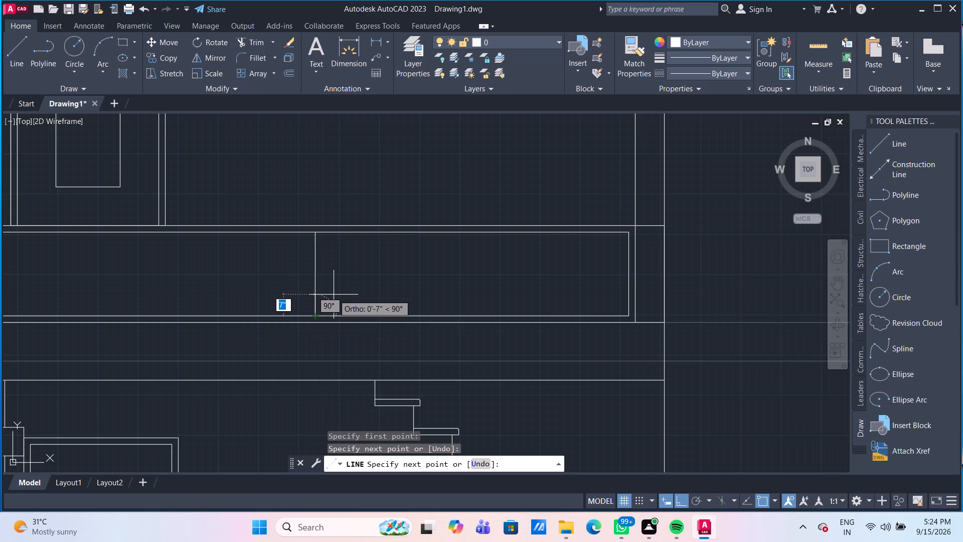
key(Escape)
Offset the inset panel's vertical centre line 1" to both sides.
scroll(358, 284, down, 2)
scroll(358, 284, up, 2)
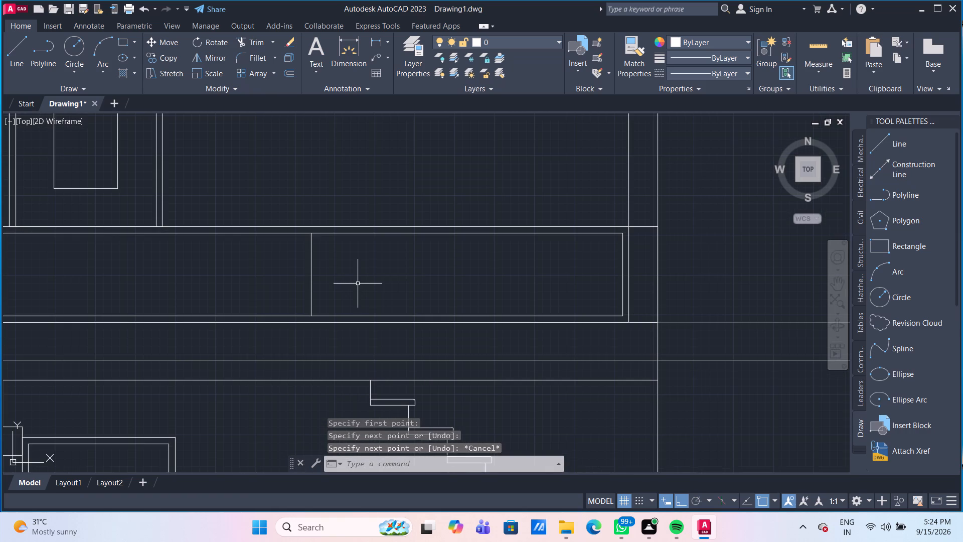
key(o)
key(Return)
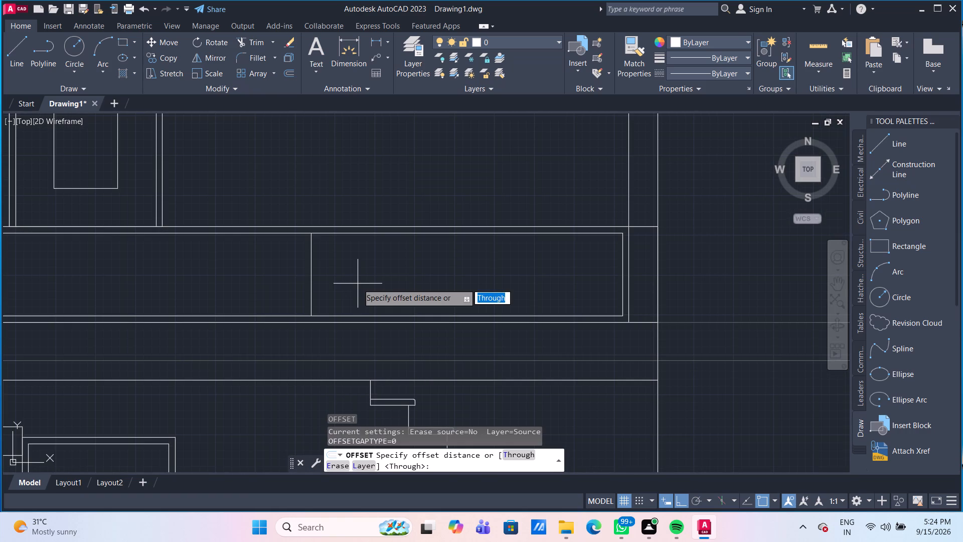
key(1)
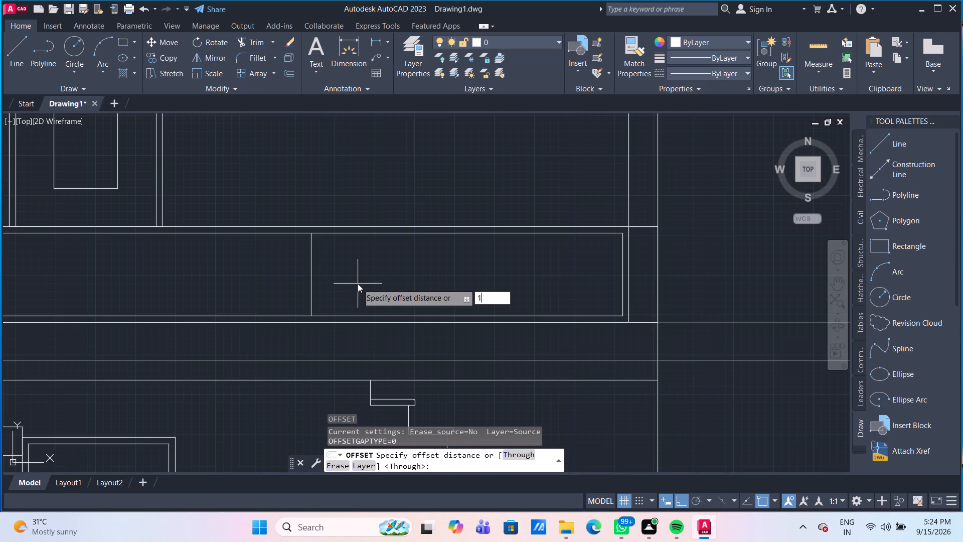
key(shift+quotedbl)
key(Return)
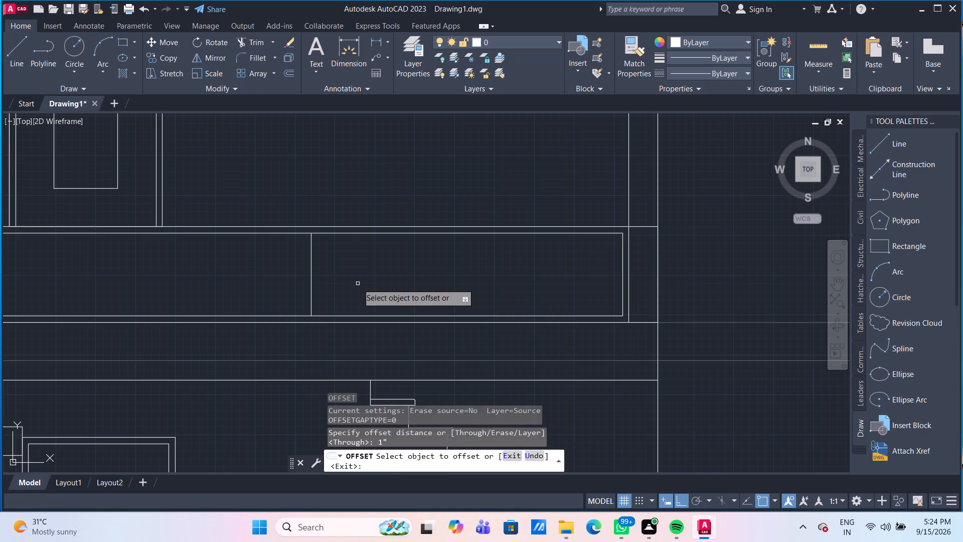
click(310, 267)
click(317, 268)
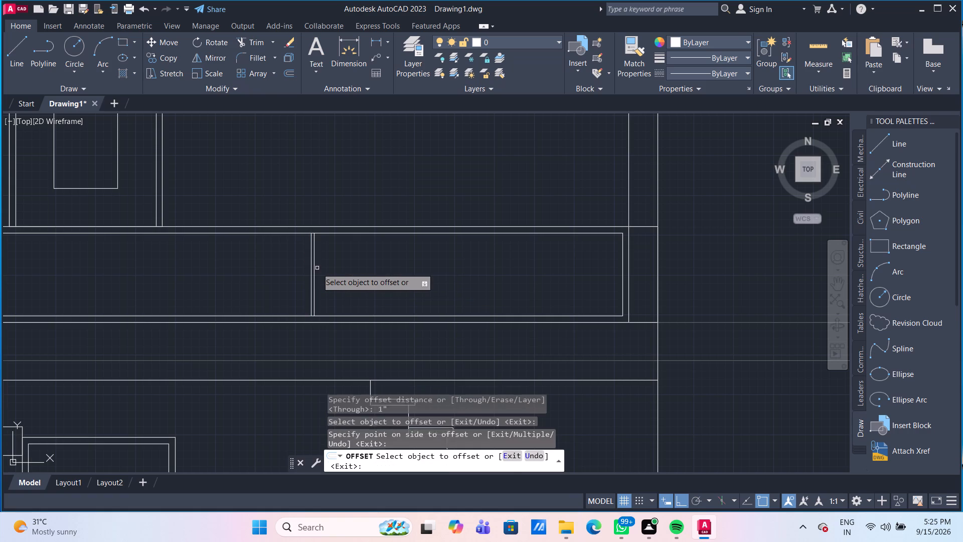
click(310, 269)
click(302, 267)
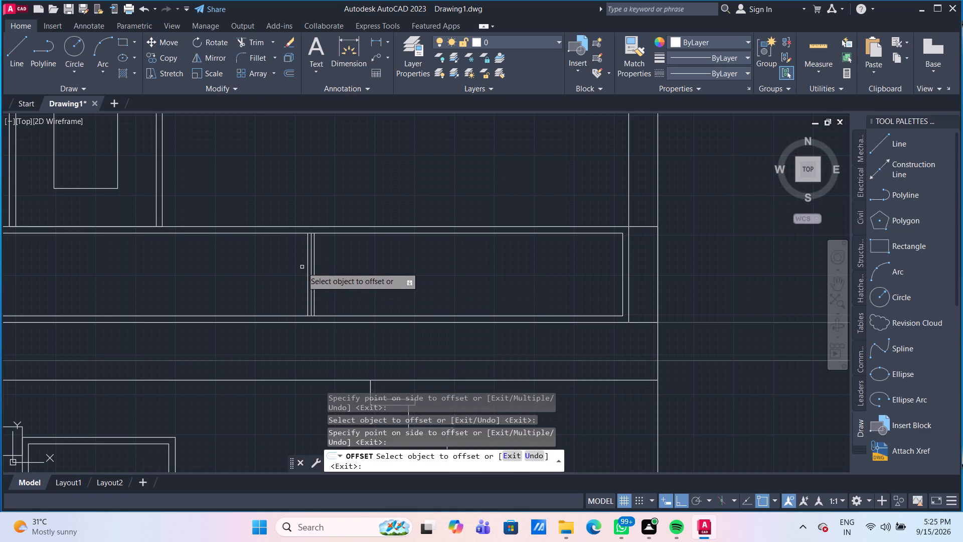
scroll(308, 267, up, 2)
text(TR)
key(BackSpace)
key(BackSpace)
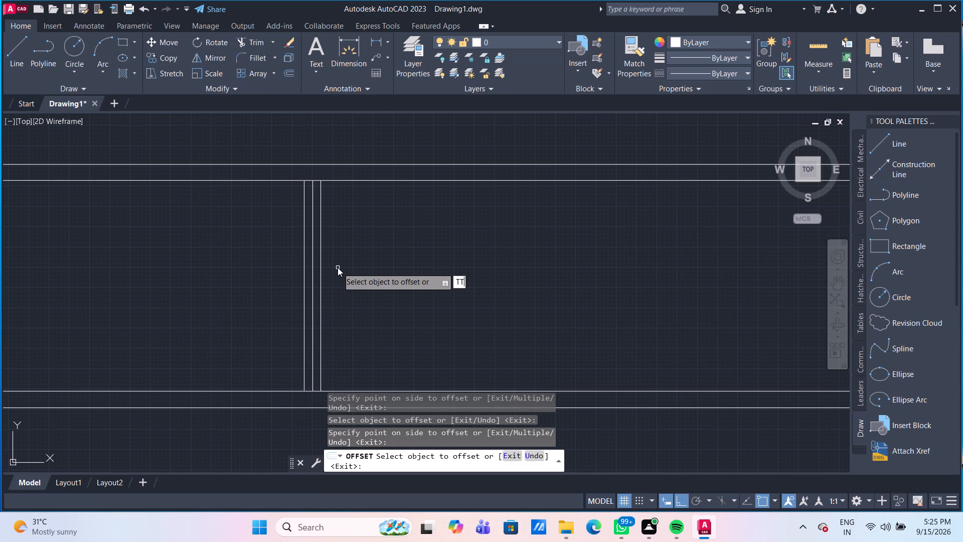
key(r)
key(Escape)
Trim away the centre line and the upper and lower horizontal segments between its two offsets, splitting the inset into two panels.
text(TR)
key(Return)
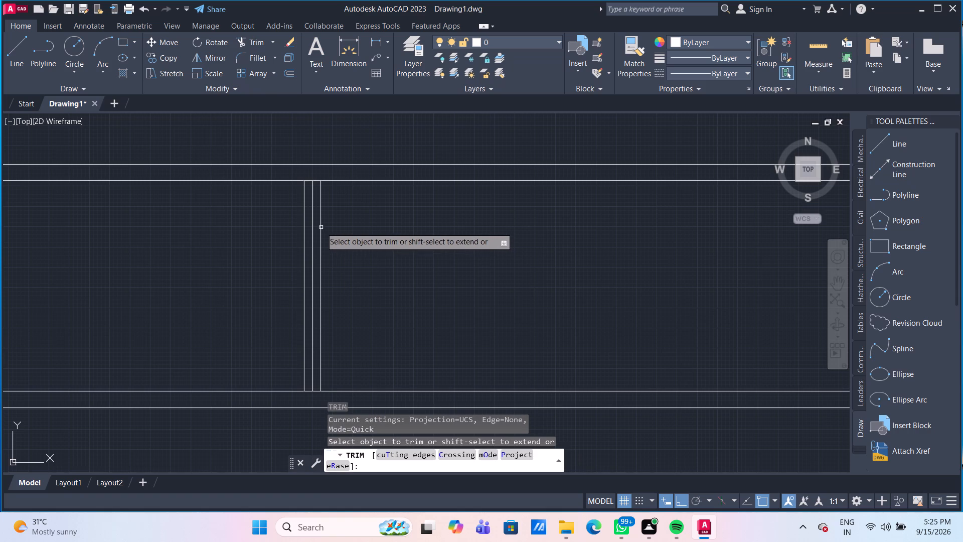
click(313, 222)
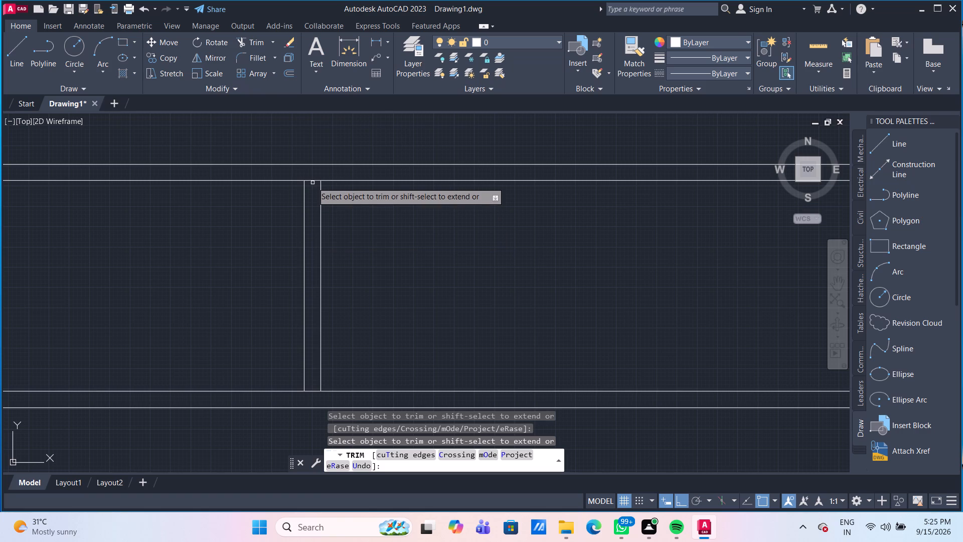
click(312, 182)
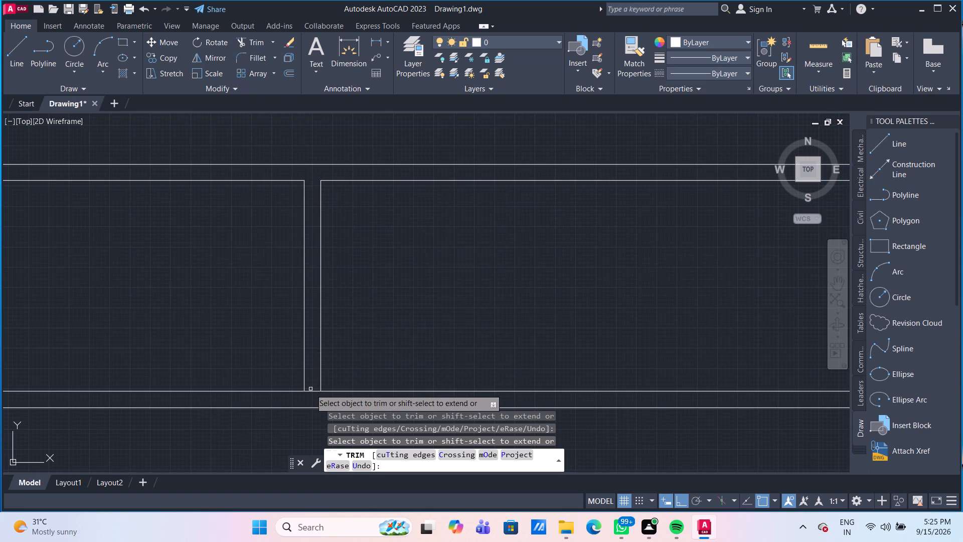
click(311, 392)
key(Escape)
Draw a vertical line about 2'-2" long between the midpoints of the left-hand panel's upper and lower edges.
scroll(337, 363, down, 3)
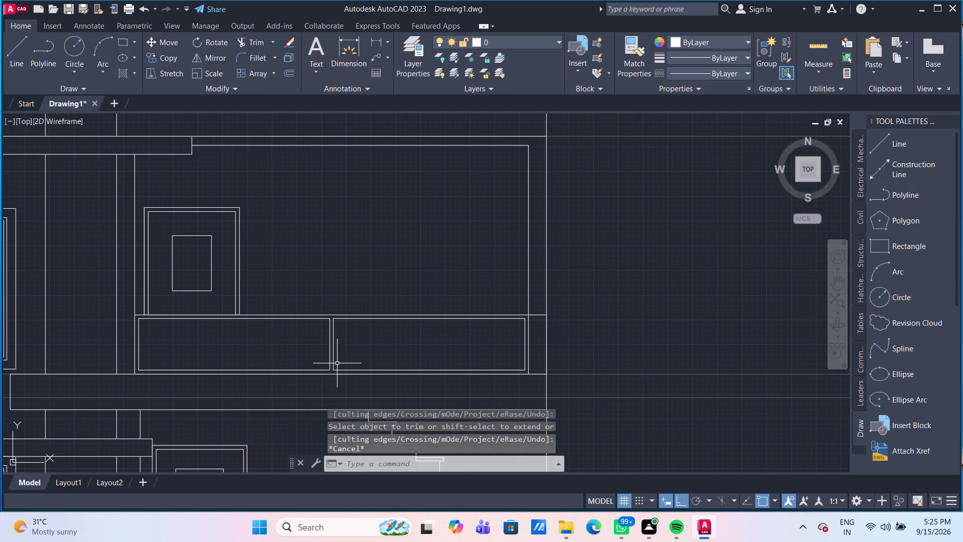
click(20, 41)
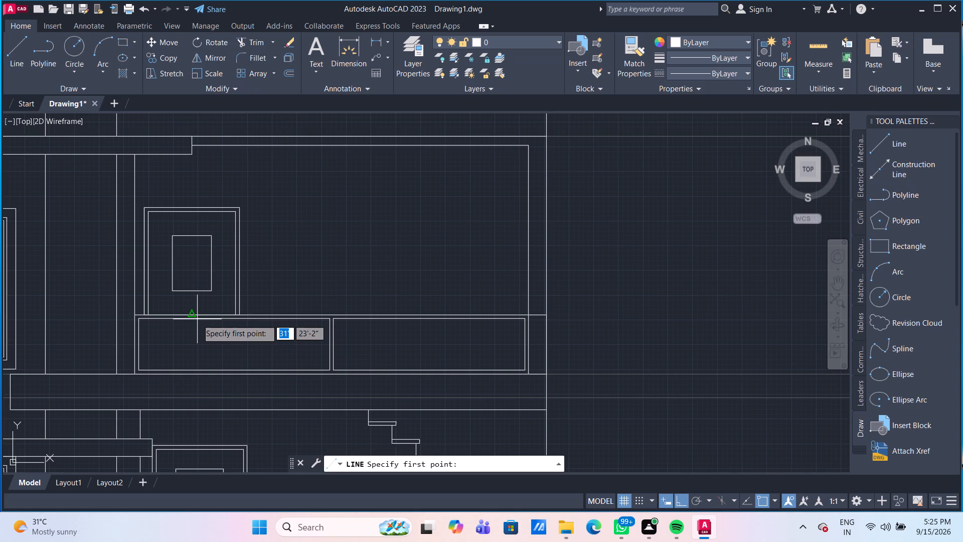
scroll(197, 319, up, 2)
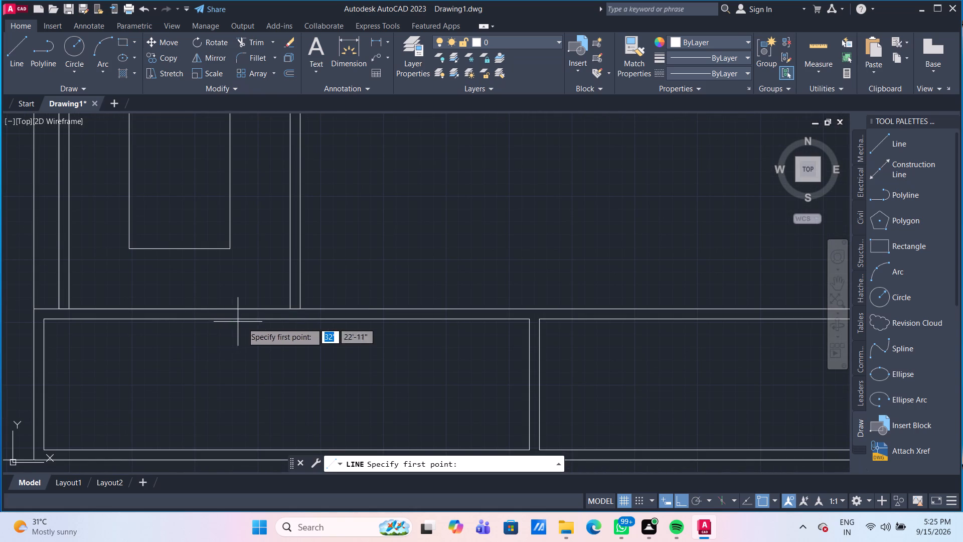
click(285, 321)
scroll(279, 408, down, 1)
scroll(285, 436, up, 1)
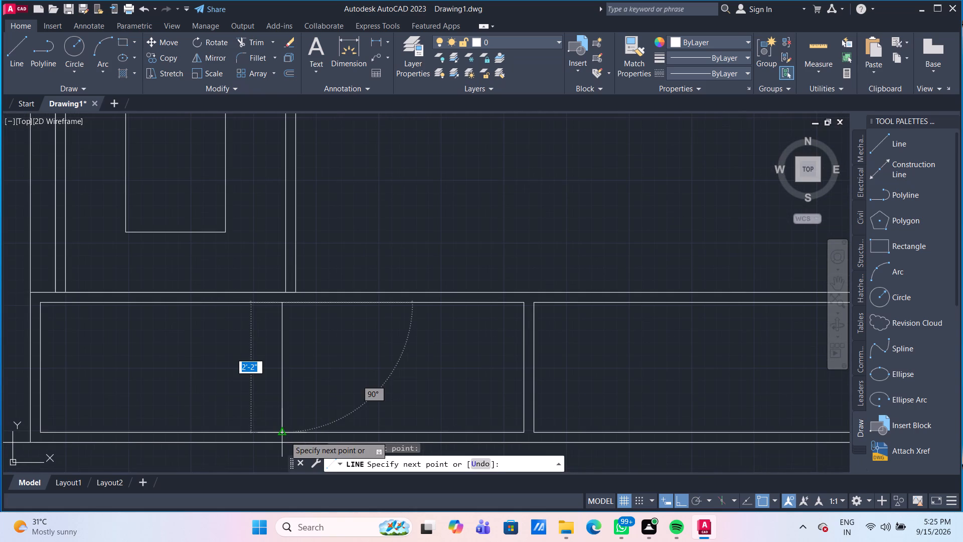
click(285, 436)
key(Escape)
Draw a vertical line between the midpoints of the right-hand panel's upper and lower edges.
scroll(346, 398, down, 1)
middle_drag(550, 373, 434, 344)
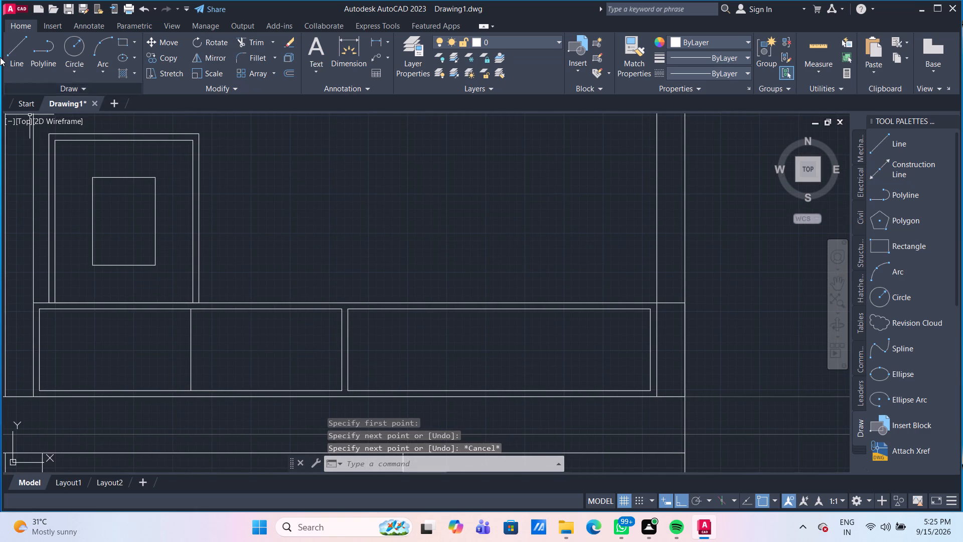
click(17, 55)
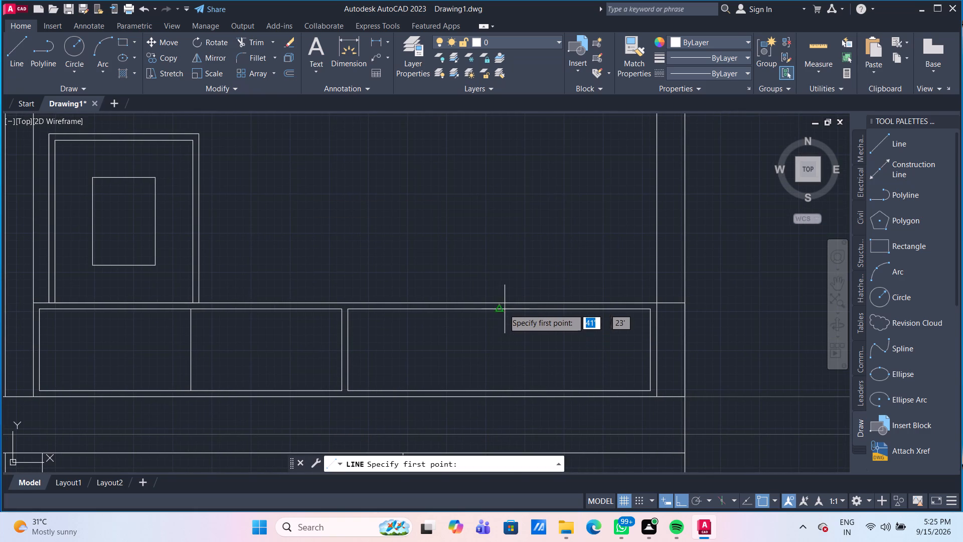
click(501, 307)
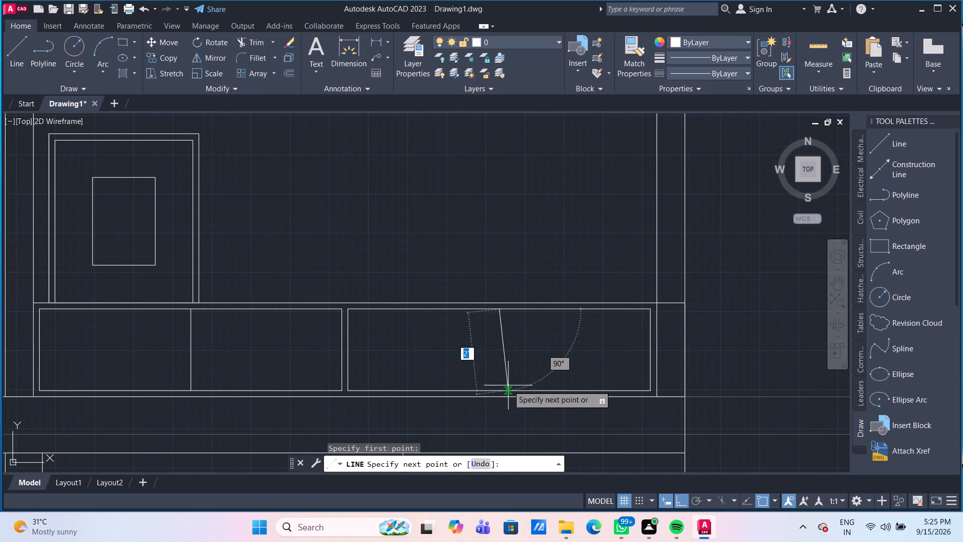
click(503, 393)
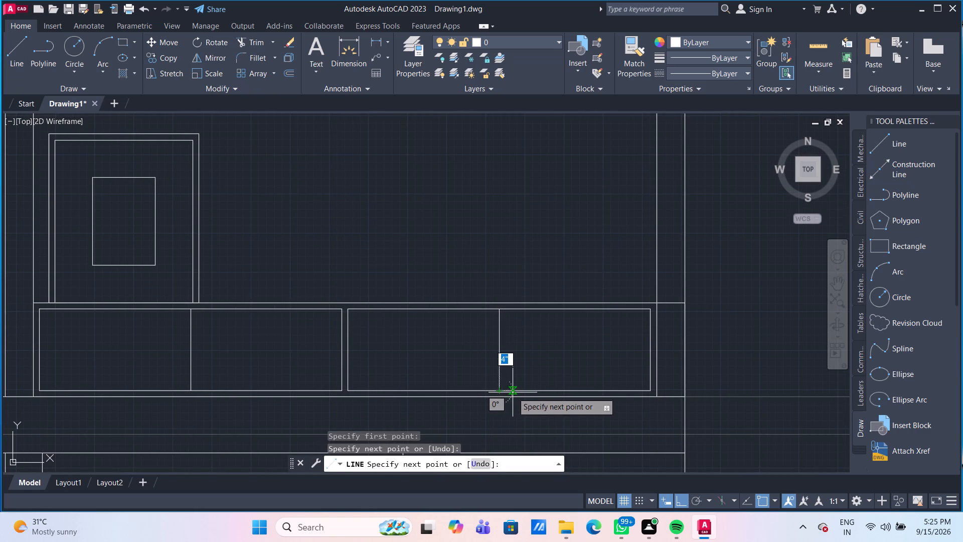
key(Escape)
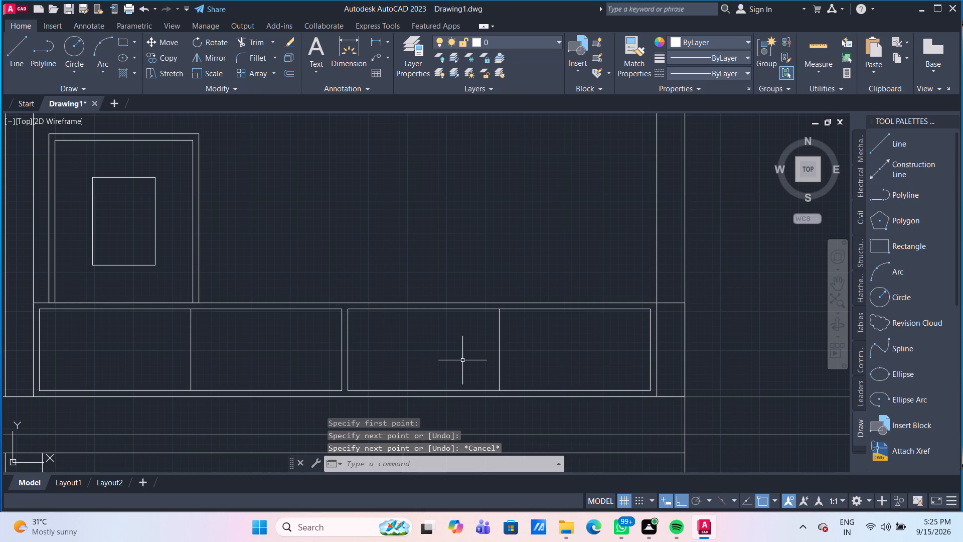
Offset the right-hand panel's vertical centre line 1" to both sides.
key(o)
key(Return)
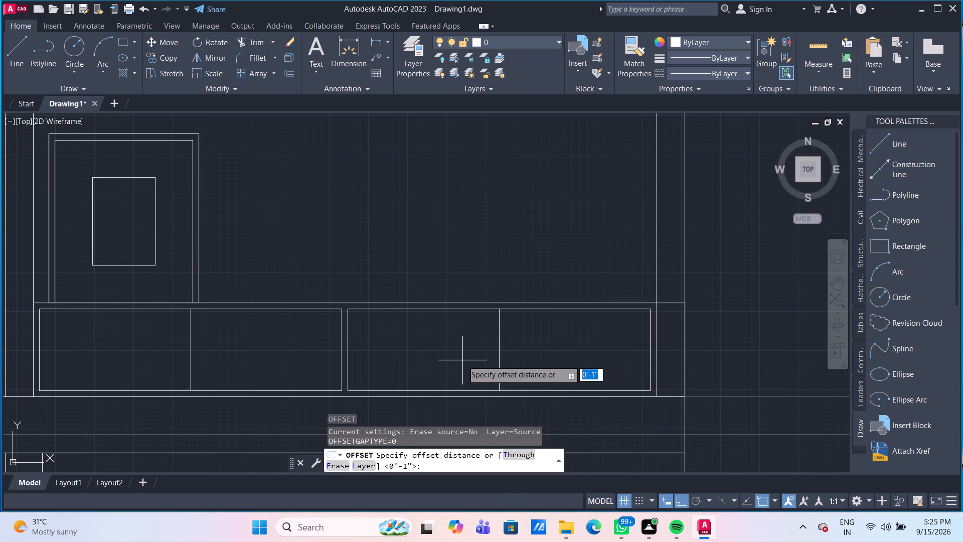
key(Return)
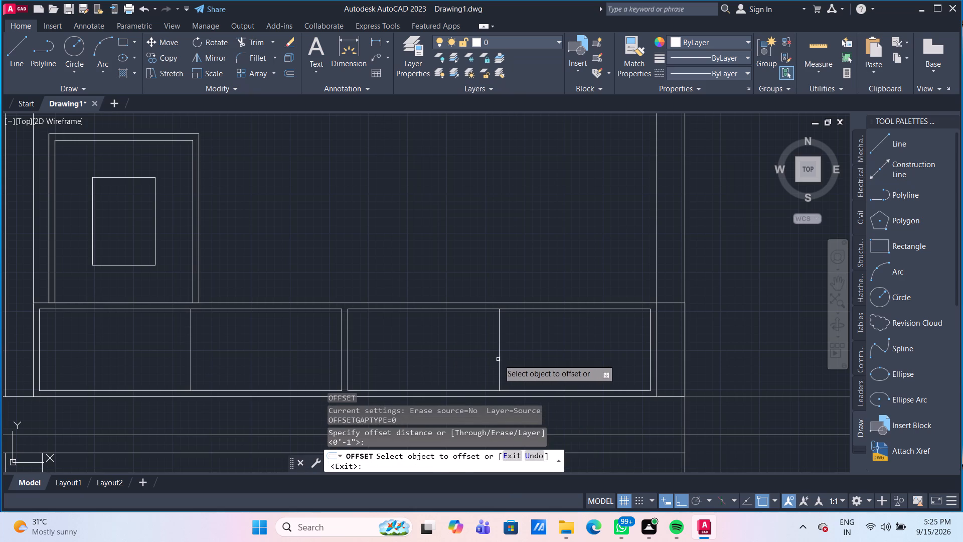
click(499, 359)
click(511, 359)
click(499, 359)
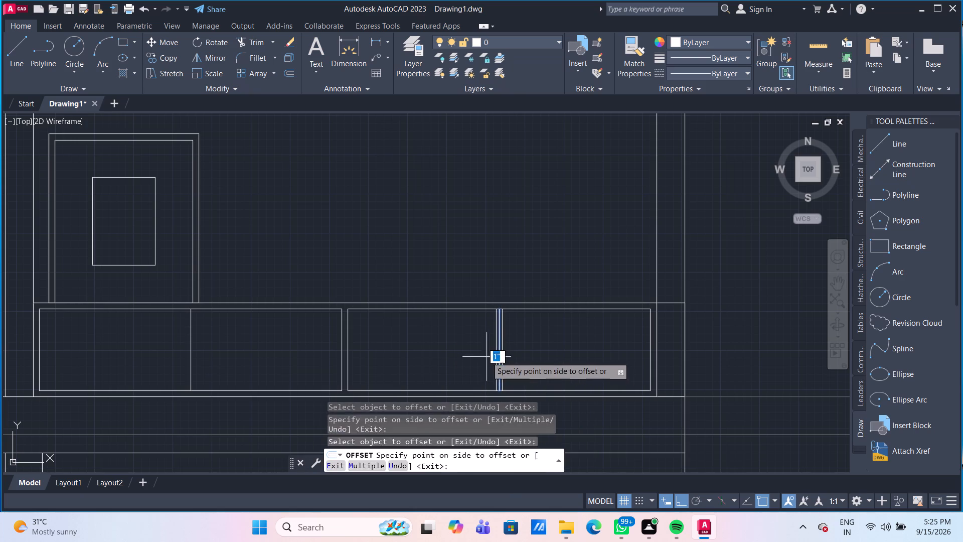
click(483, 356)
Offset the left-hand panel's vertical centre line 1" to both sides.
scroll(438, 360, down, 2)
scroll(394, 365, up, 2)
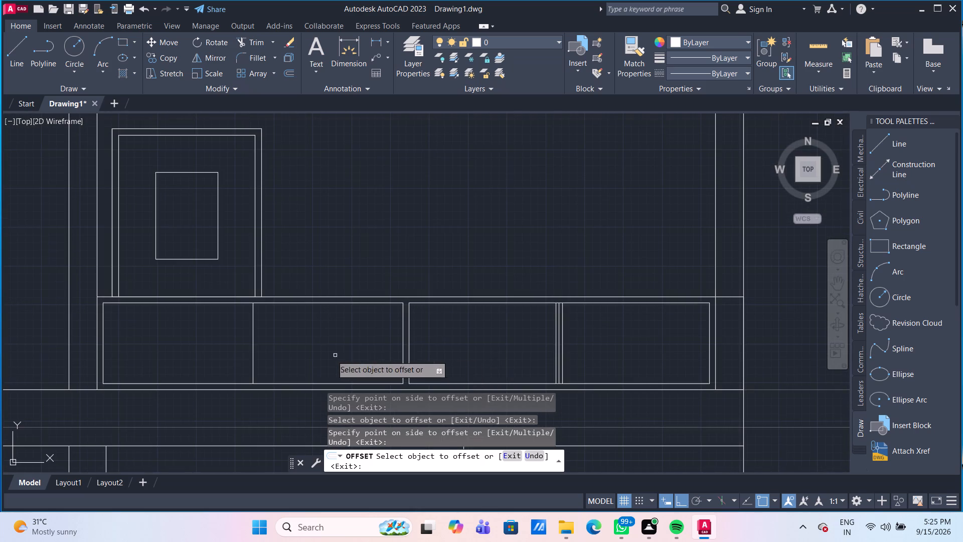
click(253, 335)
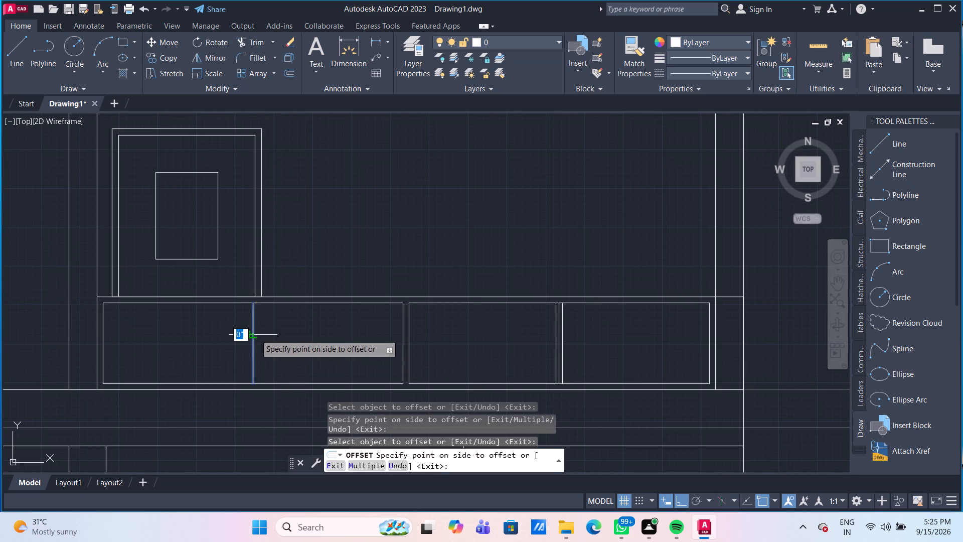
click(258, 336)
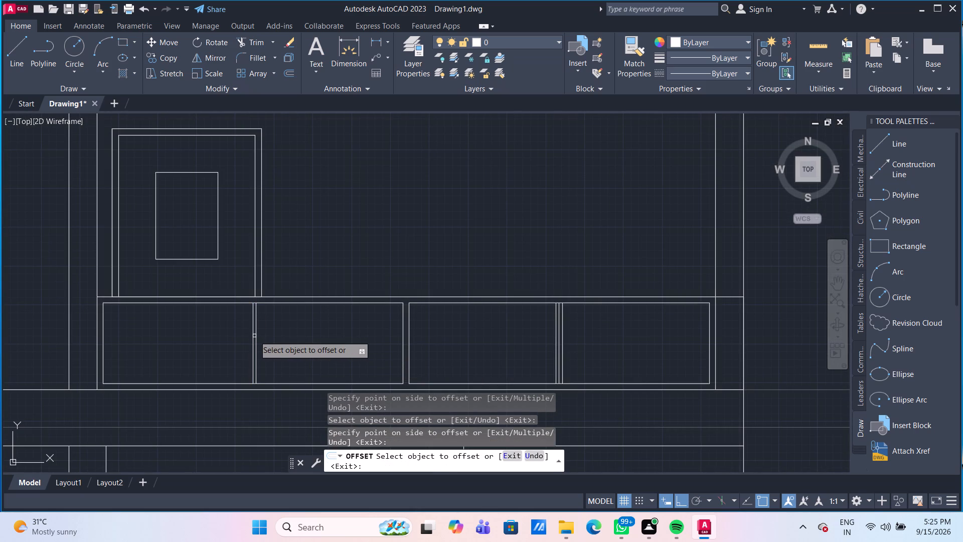
click(253, 336)
click(235, 332)
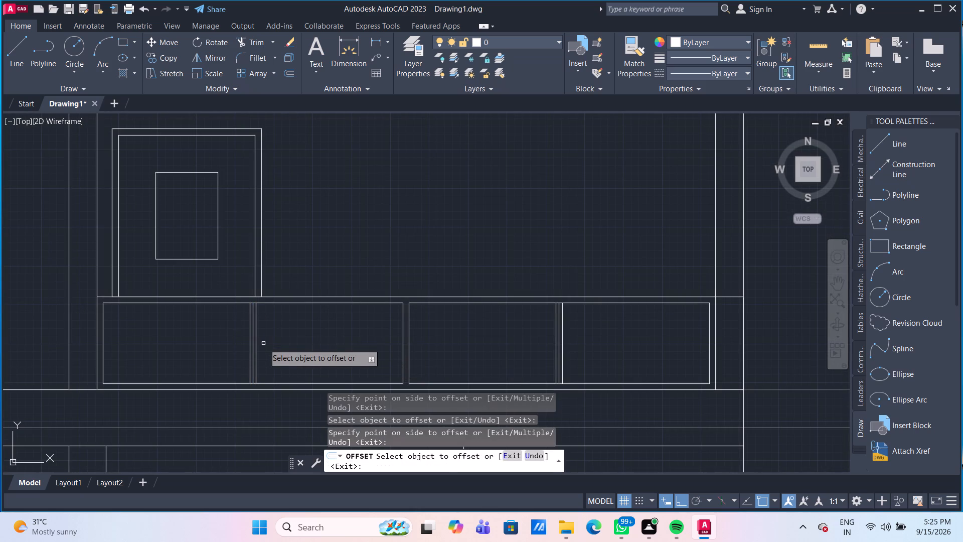
scroll(254, 362, up, 2)
key(Escape)
Erase the original centre lines of both panels, leaving only their 1" offset pairs.
click(249, 358)
scroll(251, 358, down, 3)
scroll(467, 357, up, 2)
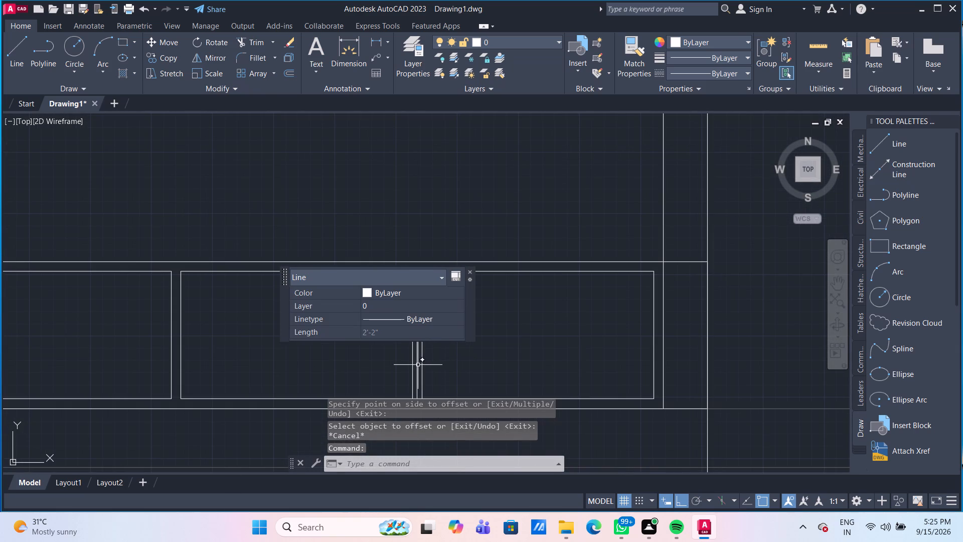
click(417, 365)
key(Delete)
Trim the upper and lower edge segments between the right-hand panel's pair of offset lines, opening a gap between two separate panels.
scroll(460, 366, down, 2)
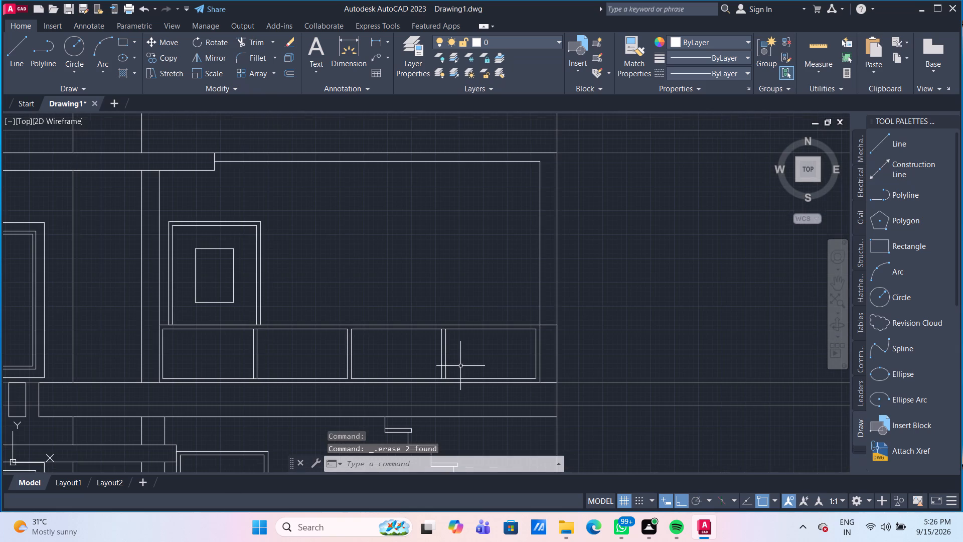
text(TR)
key(Return)
scroll(461, 370, up, 2)
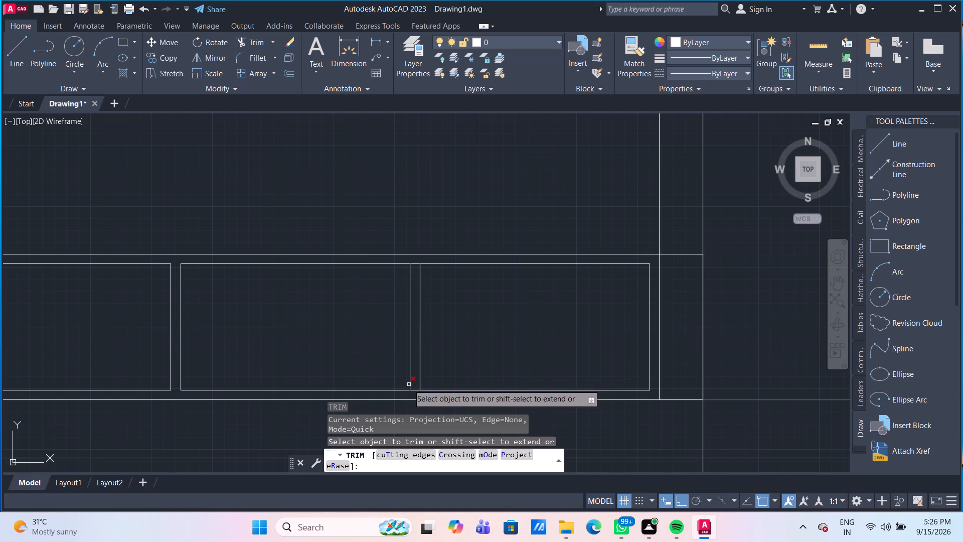
click(414, 390)
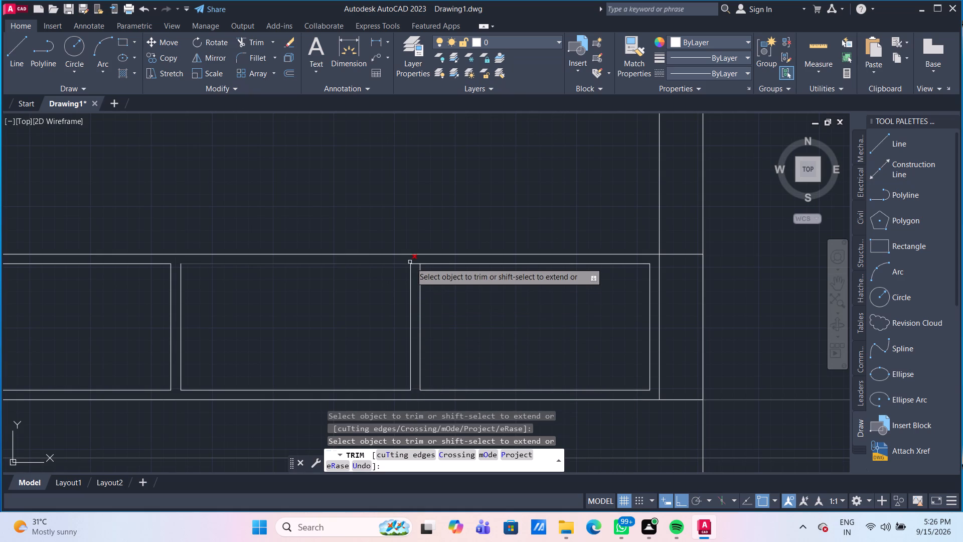
click(414, 264)
Trim the upper and lower edge segments between the left-hand panel's pair of offset lines, splitting it into two separate panels.
scroll(372, 309, down, 2)
scroll(127, 350, up, 2)
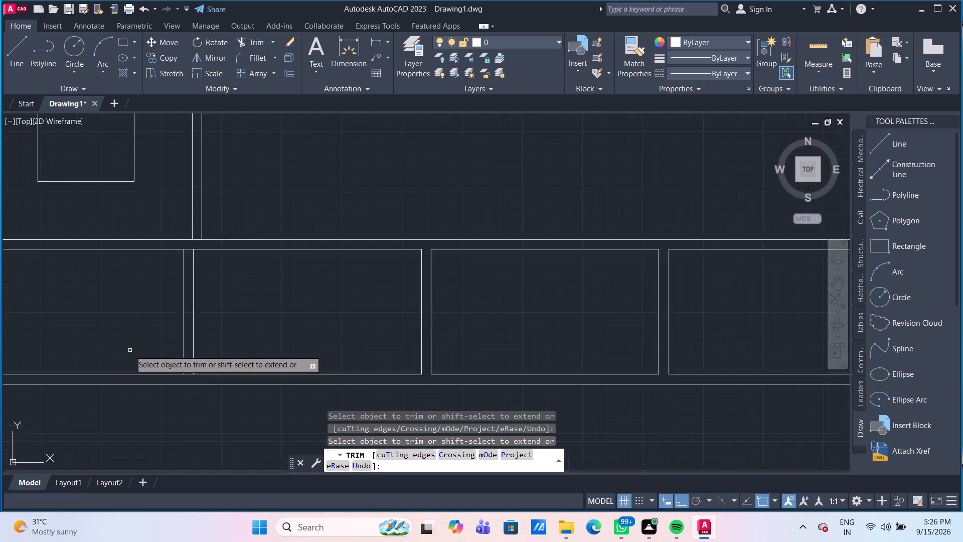
scroll(130, 350, up, 1)
click(221, 390)
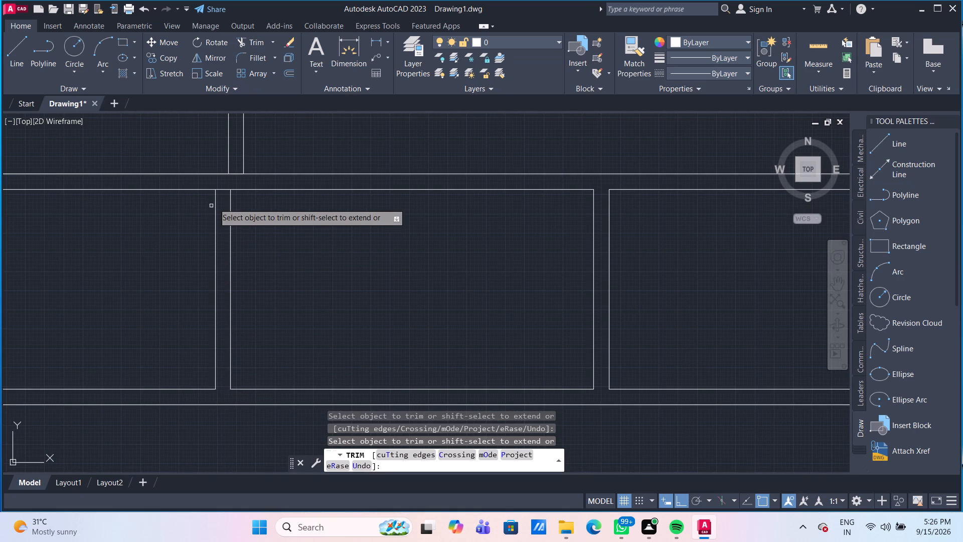
click(225, 189)
scroll(225, 189, down, 4)
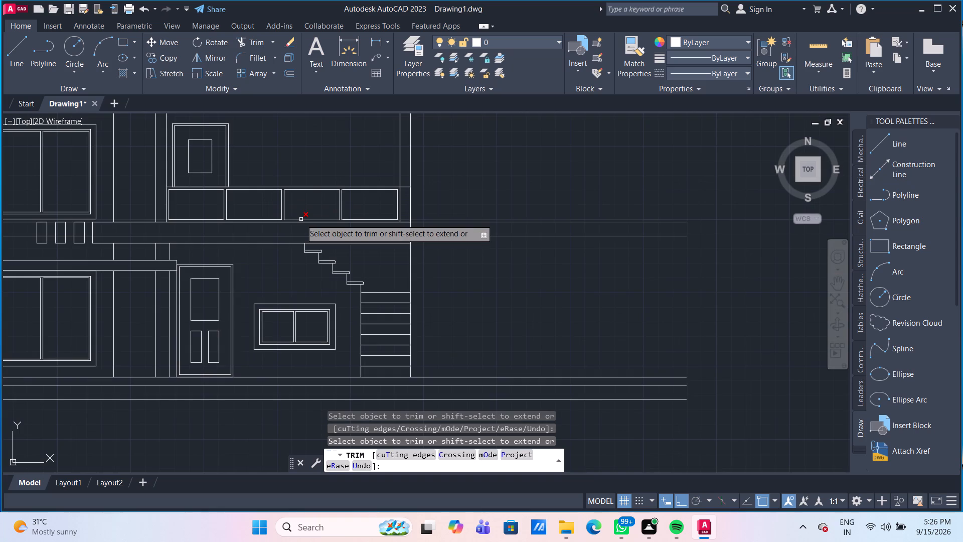
scroll(333, 141, down, 1)
middle_drag(336, 146, 350, 240)
scroll(350, 240, down, 1)
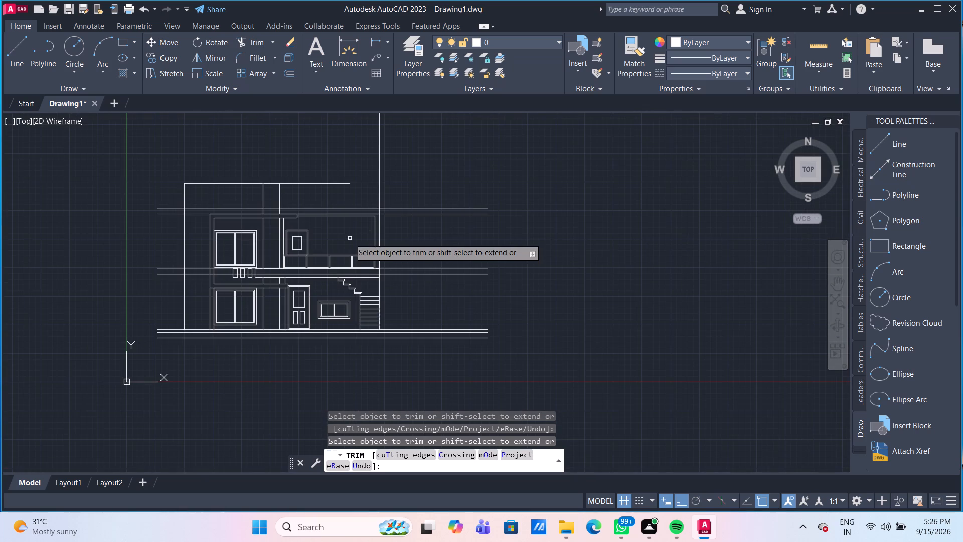
scroll(350, 238, up, 2)
key(Escape)
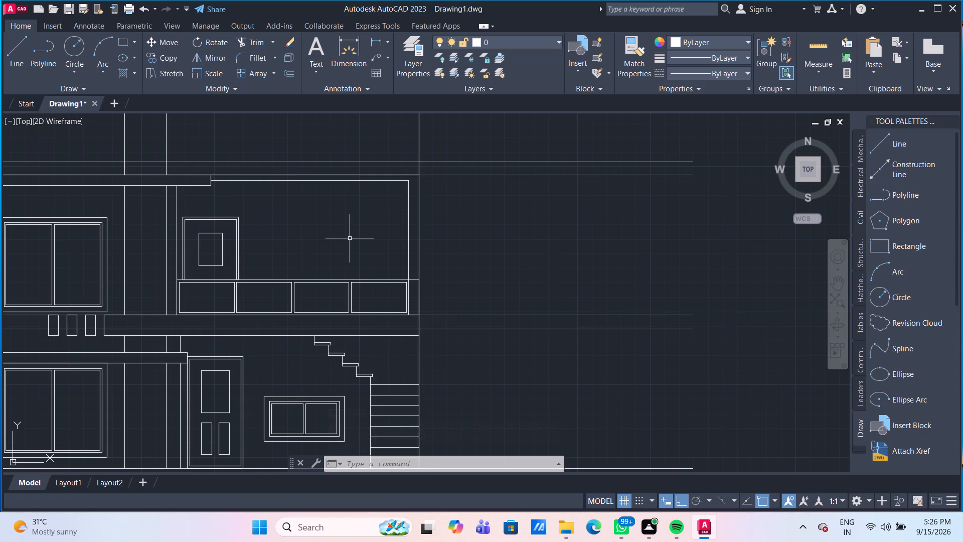
Start a rectangle in the empty space to the right of the house's upper floor by placing its first corner.
middle_drag(355, 235, 348, 236)
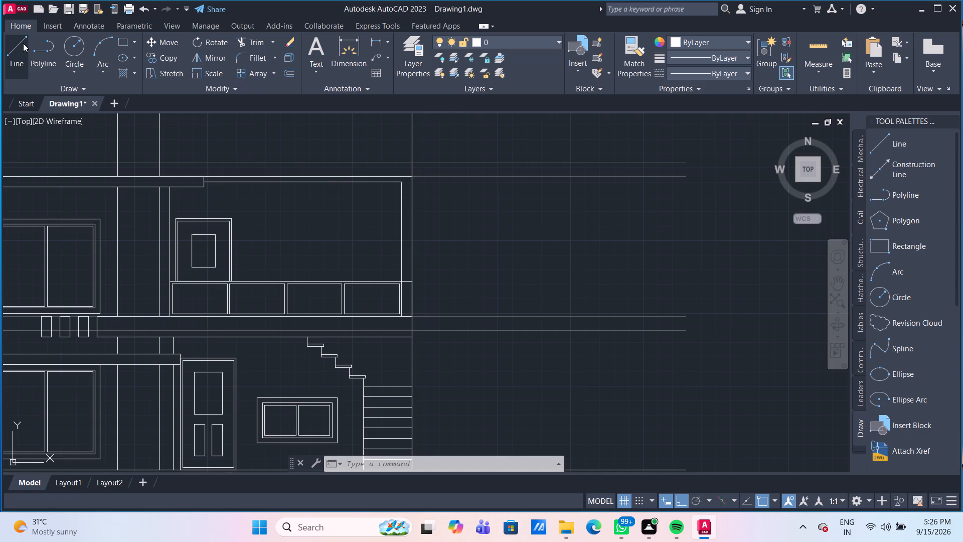
click(124, 43)
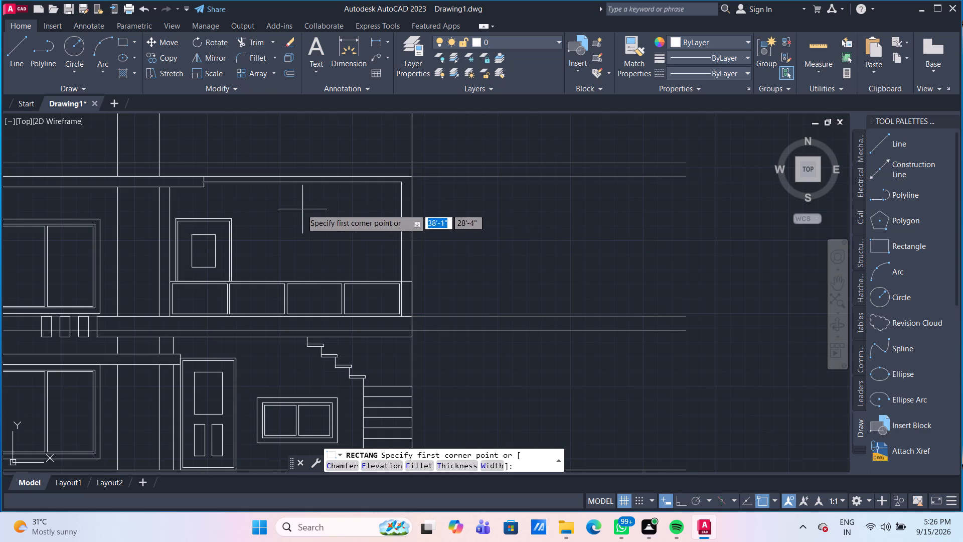
click(473, 211)
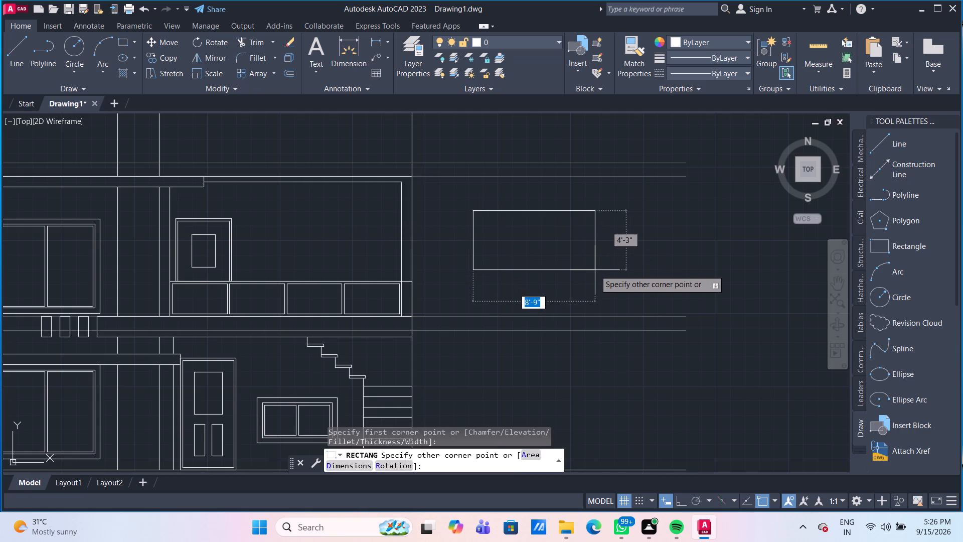
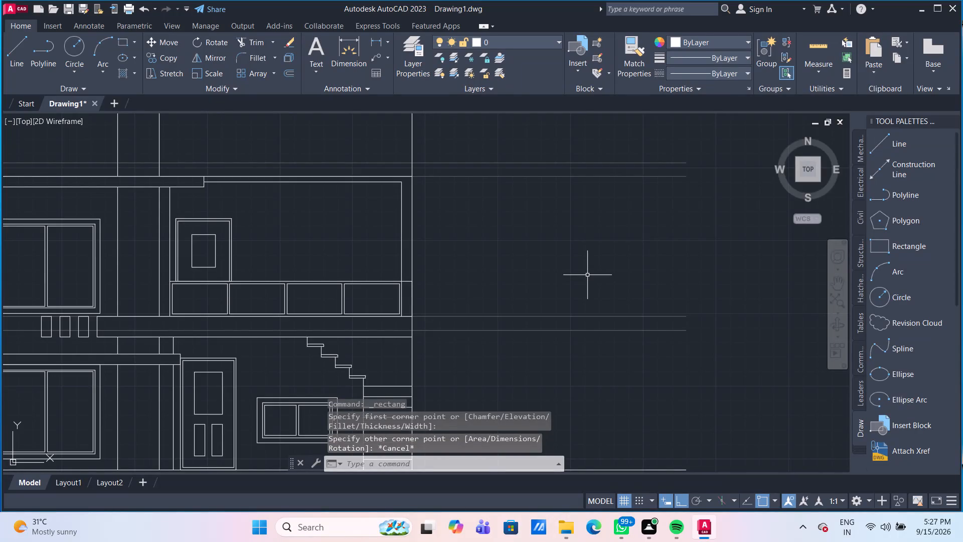
With Ortho off, copy the upper-floor window at the left of the house into the empty space above the roof.
scroll(205, 321, down, 2)
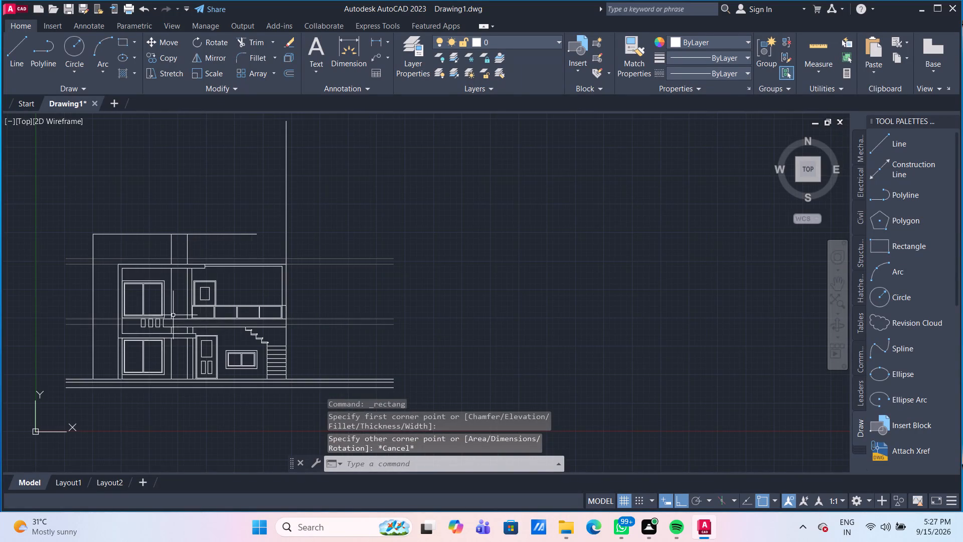
scroll(169, 307, up, 3)
click(162, 298)
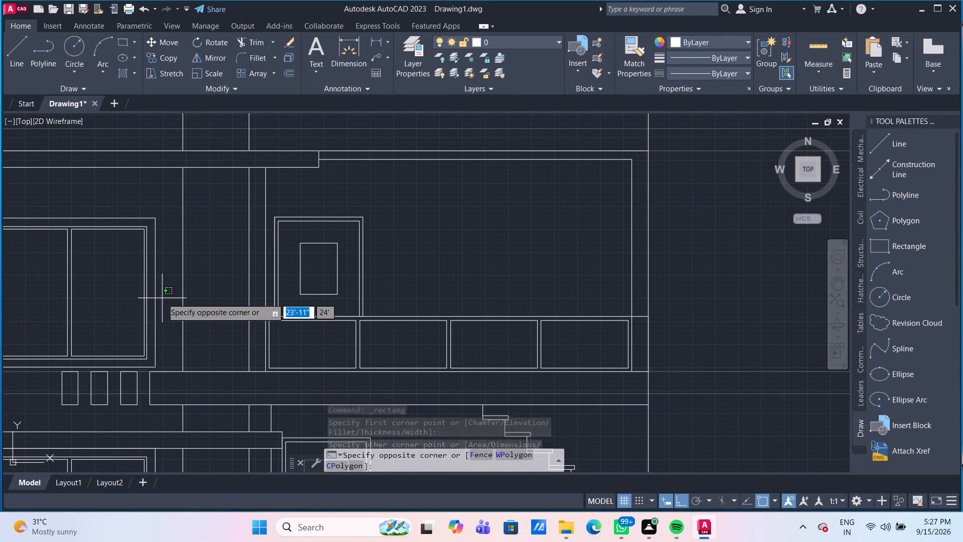
click(37, 201)
scroll(93, 222, down, 3)
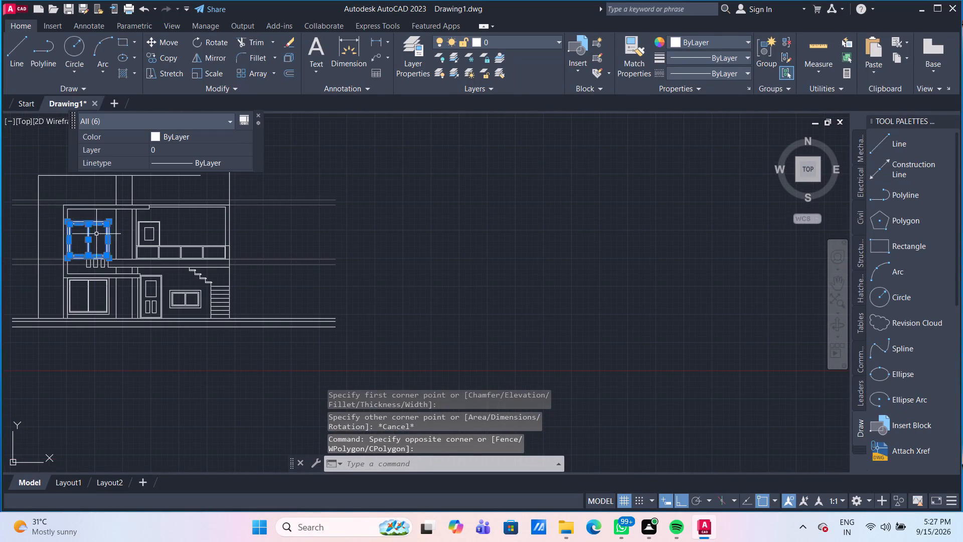
scroll(97, 235, up, 2)
text(CO)
key(Return)
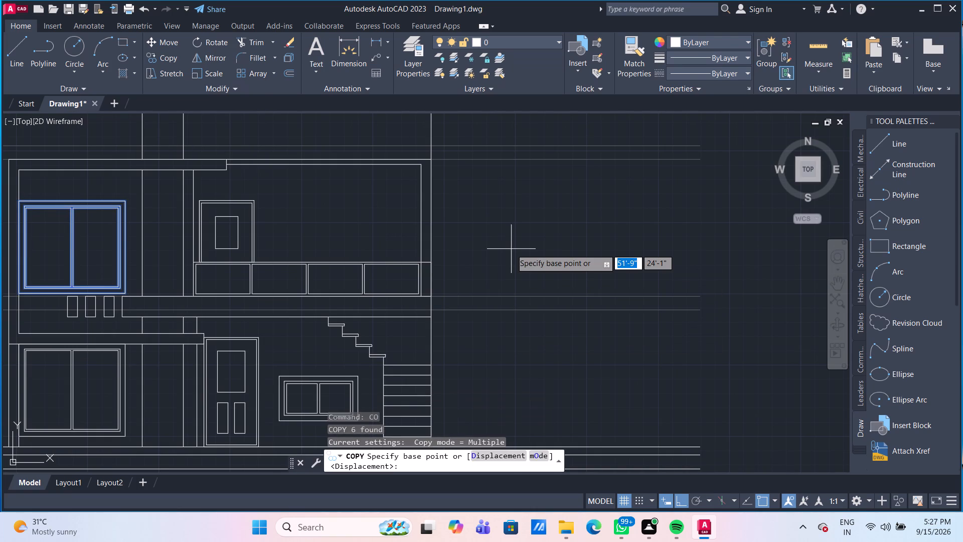
click(684, 504)
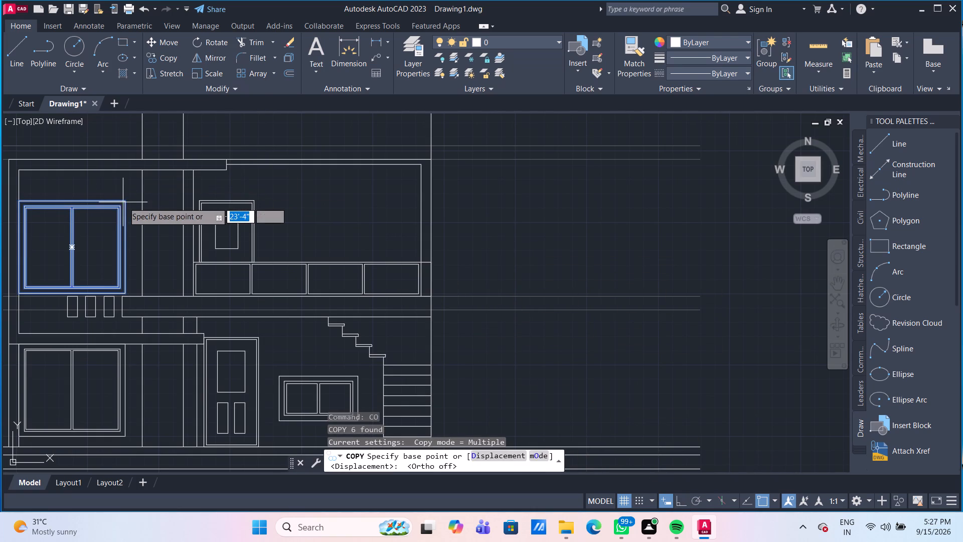
click(123, 202)
scroll(348, 164, down, 2)
middle_drag(351, 162, 297, 296)
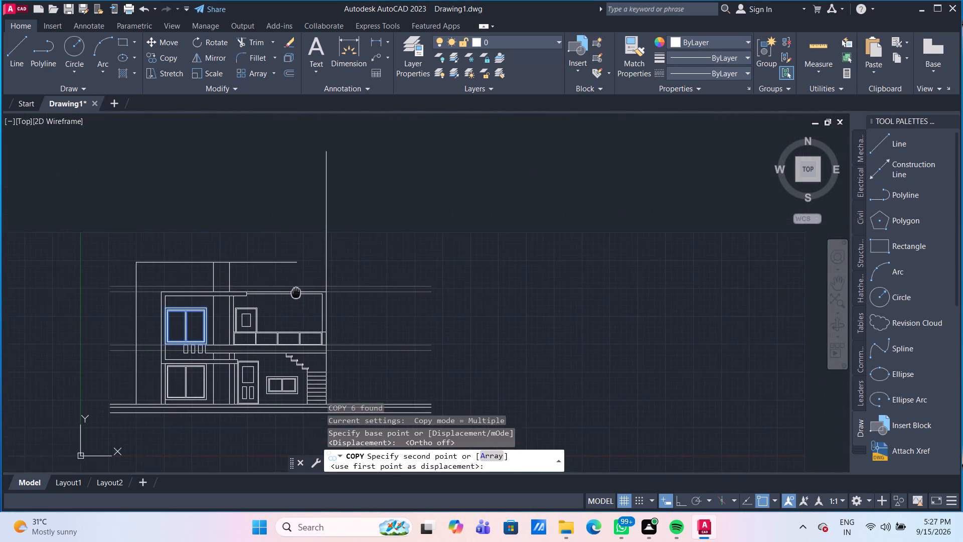
middle_drag(297, 296, 298, 298)
scroll(309, 214, up, 1)
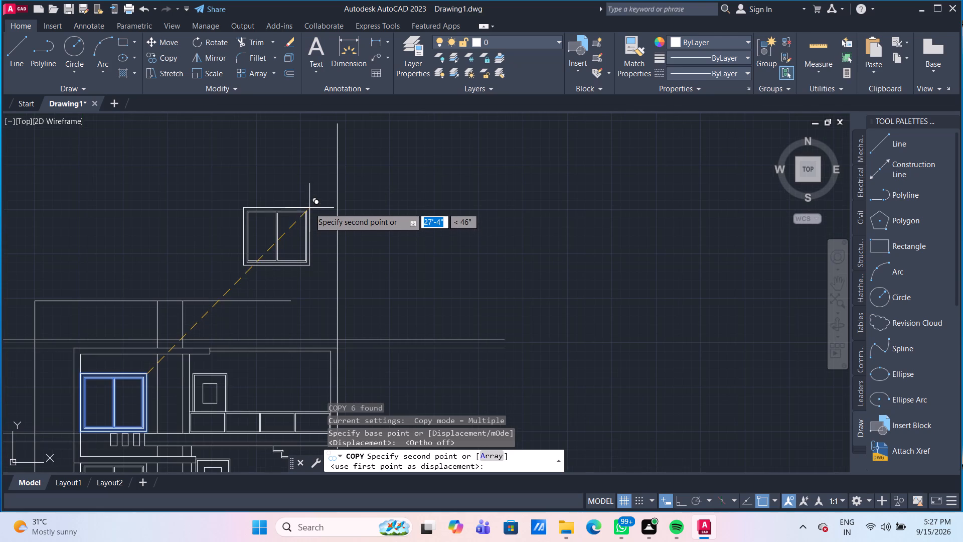
click(309, 215)
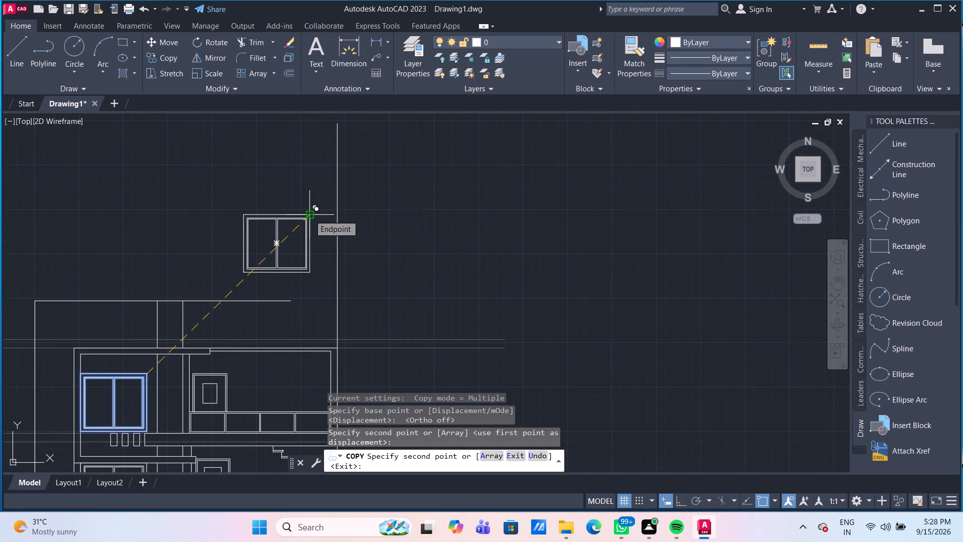
key(Escape)
Dimension the heights of the copied window's outer frame and its inner frame.
scroll(304, 232, up, 2)
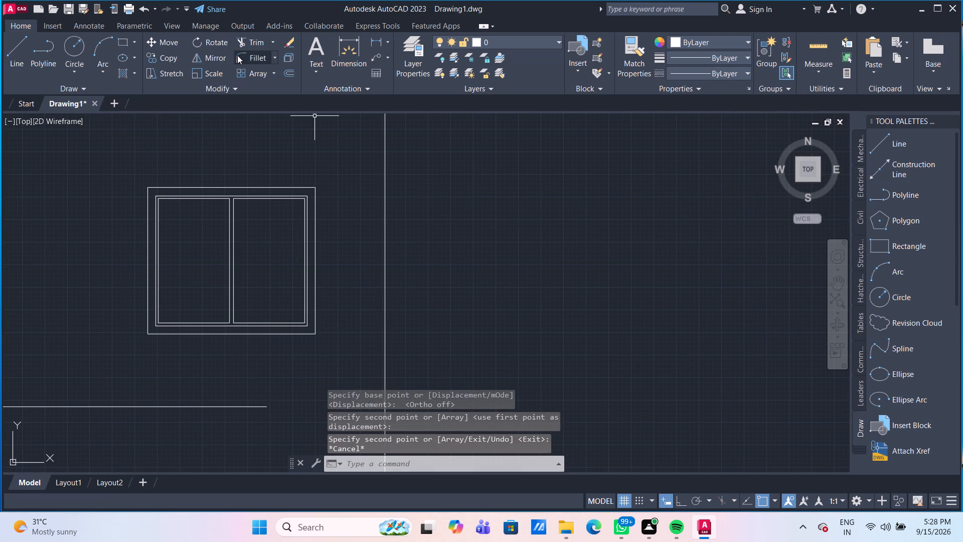
click(349, 54)
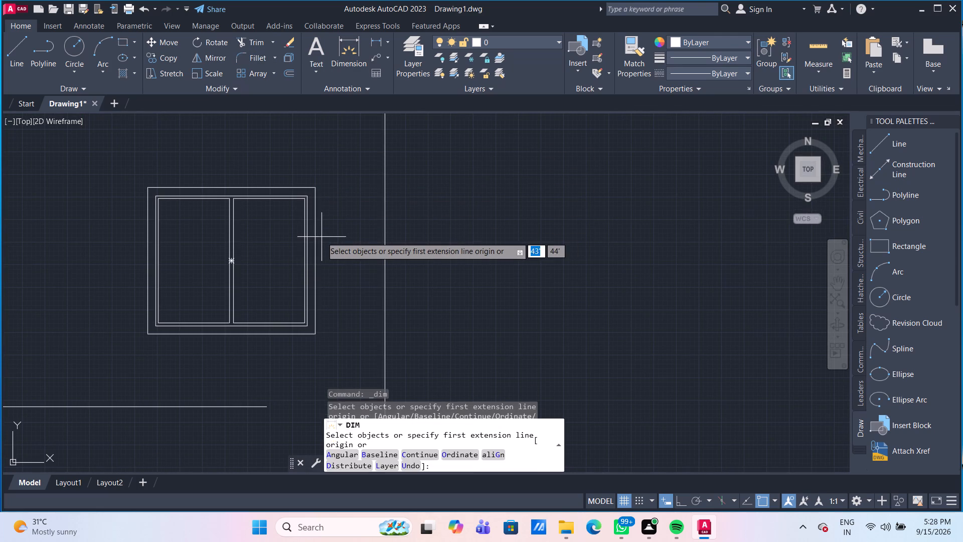
click(315, 235)
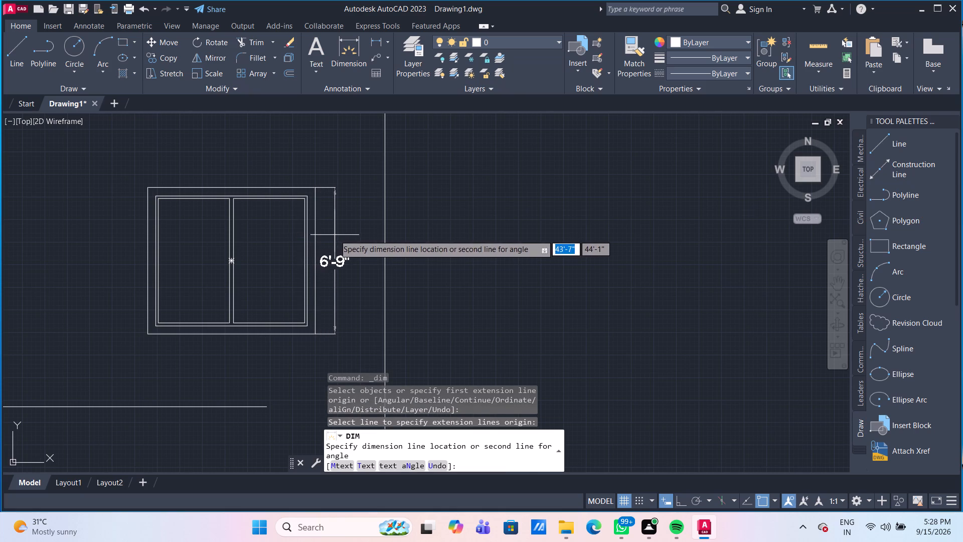
click(336, 235)
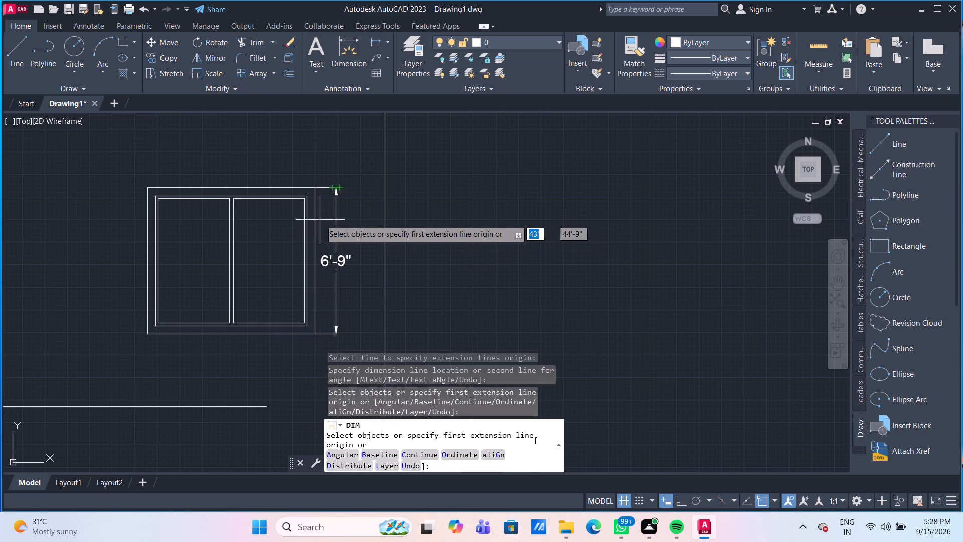
scroll(320, 220, up, 1)
click(298, 183)
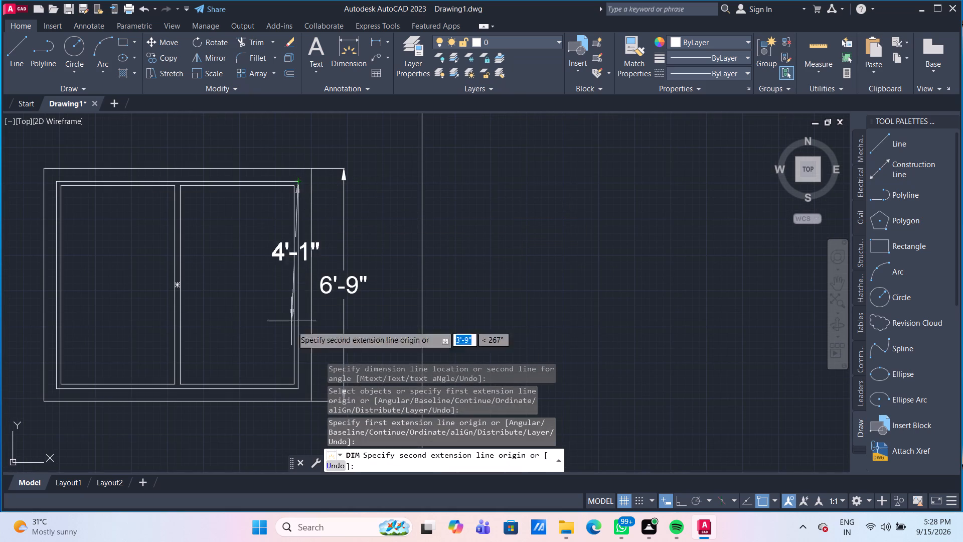
click(299, 387)
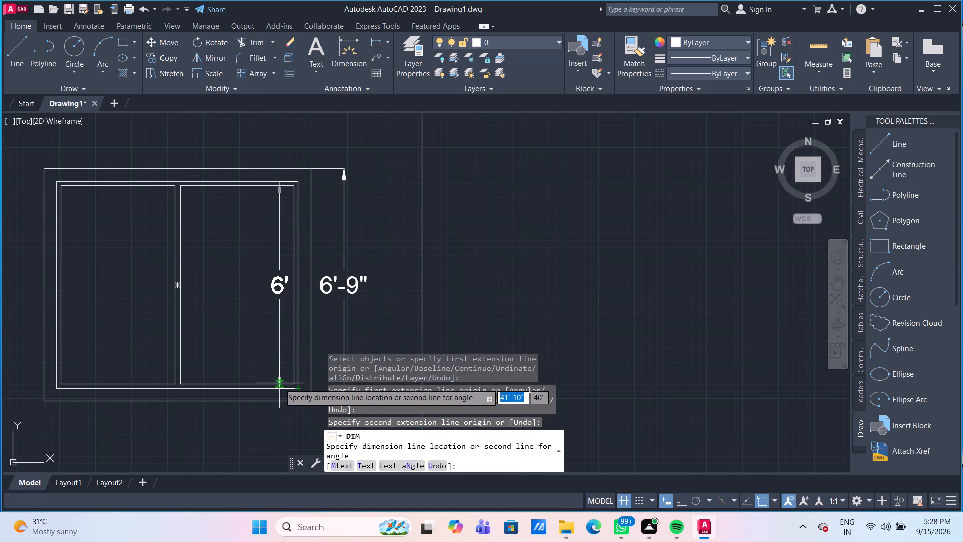
click(274, 381)
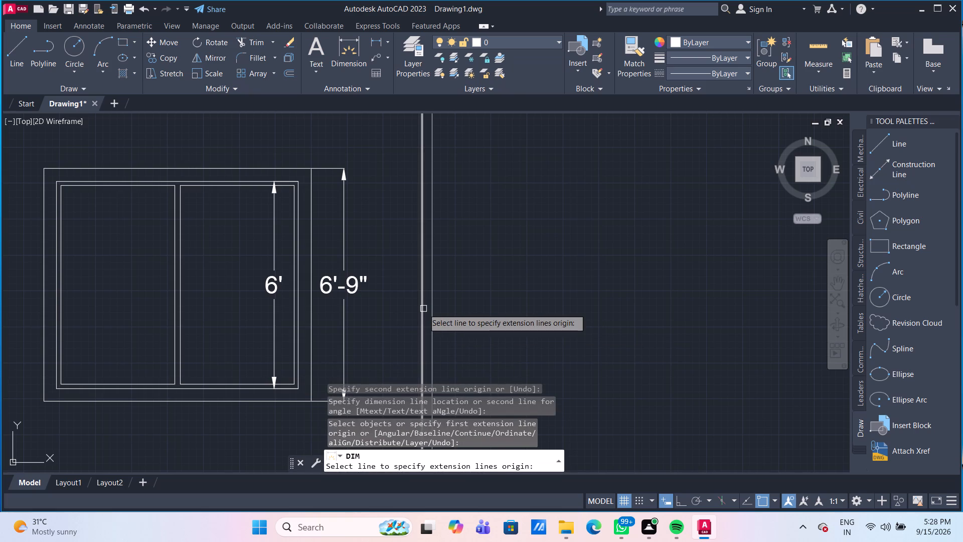
key(Escape)
Measure the width and height of the upper-floor wall area between the door and the inner right edge.
scroll(423, 309, down, 3)
middle_drag(509, 297, 496, 192)
scroll(359, 336, up, 1)
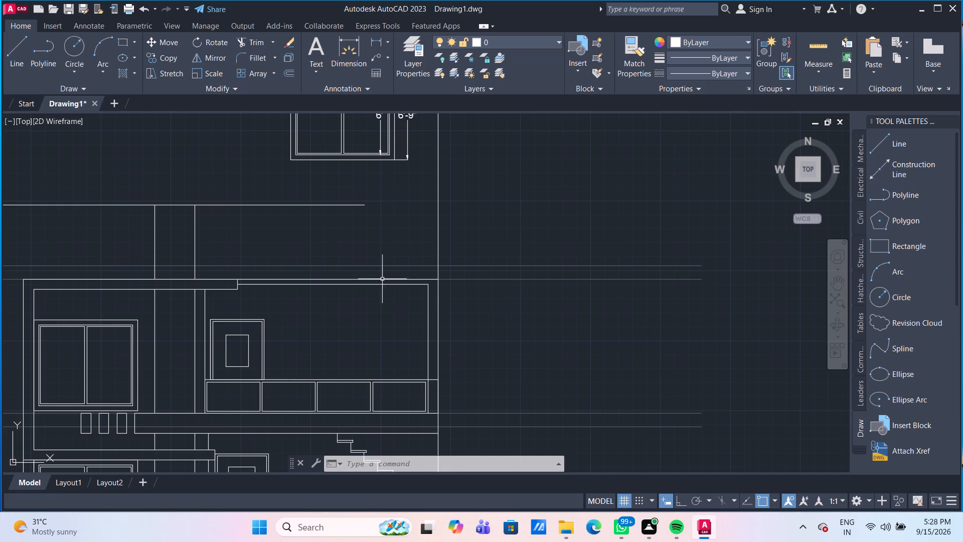
middle_drag(405, 329, 405, 298)
scroll(338, 314, up, 1)
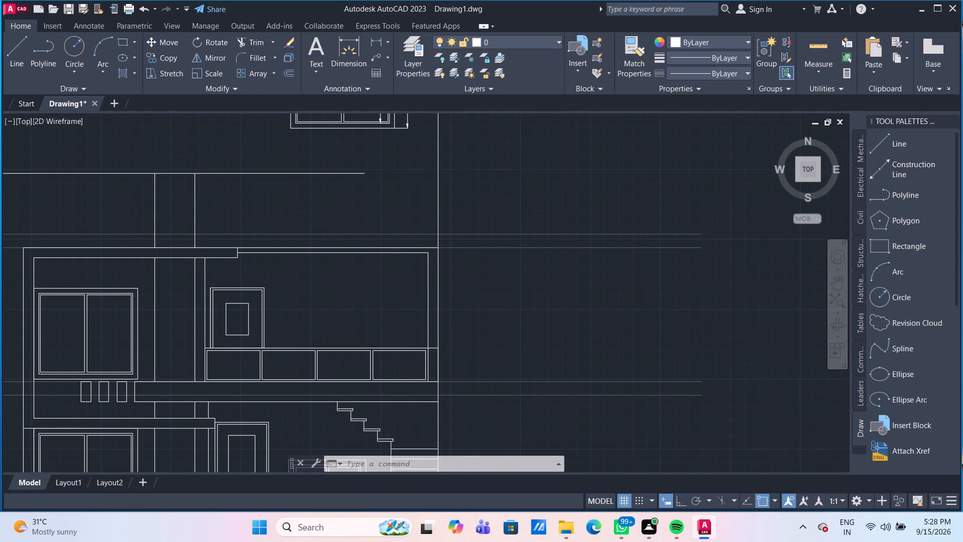
click(818, 57)
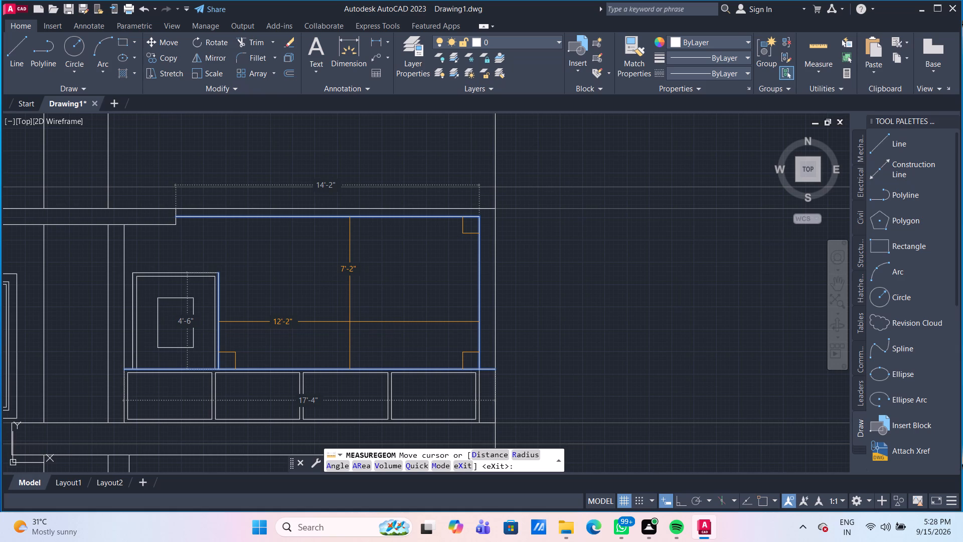
key(Escape)
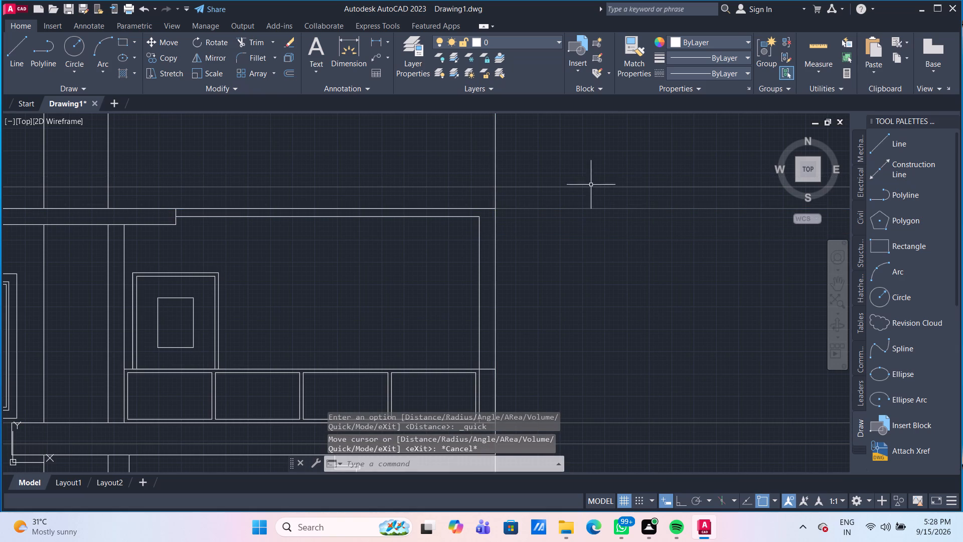
Offset the inner right vertical edge of the upper-floor wall area inward by 6'1" using the Through option.
key(o)
key(Return)
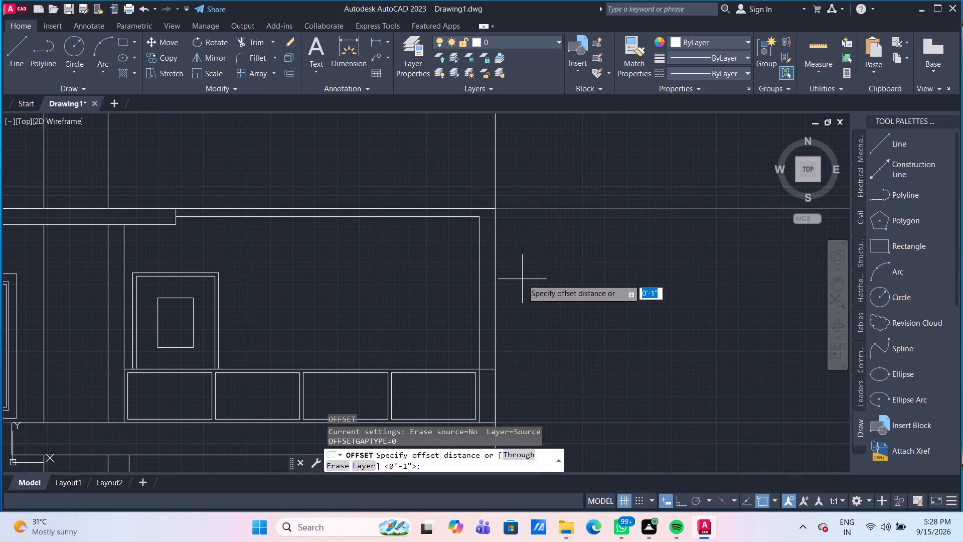
click(510, 455)
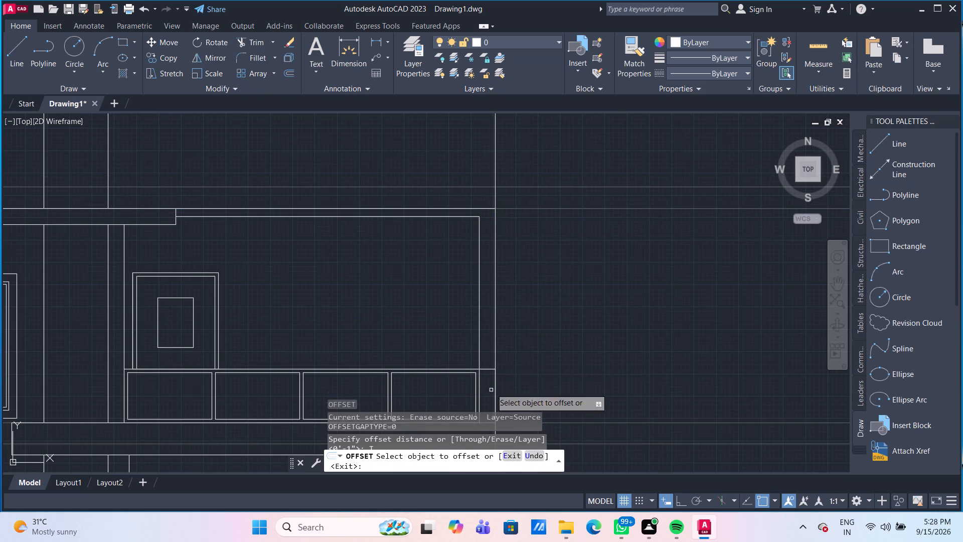
click(479, 317)
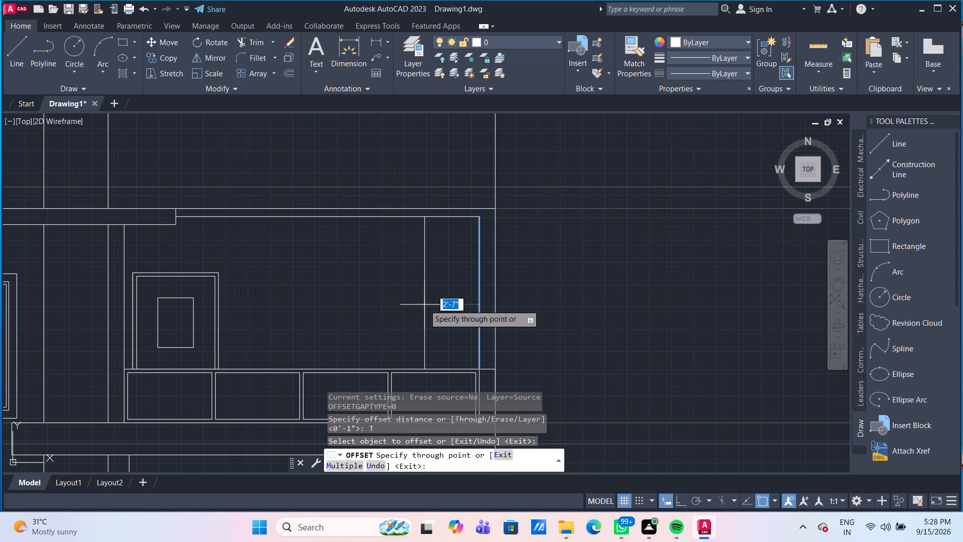
key(6)
key(apostrophe)
text(1")
key(Return)
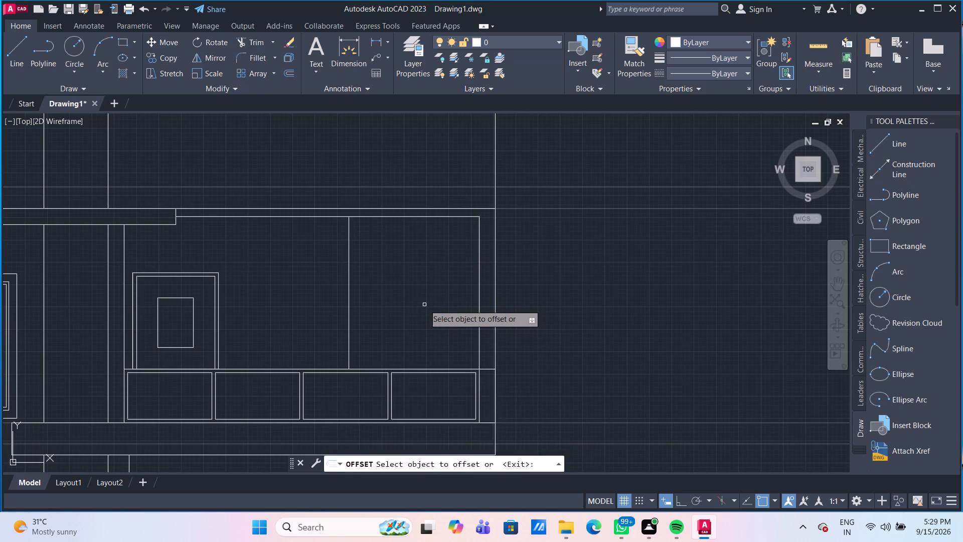
Draw a vertical line from the top of the new offset line upward through the copied window to just above it.
scroll(405, 289, down, 2)
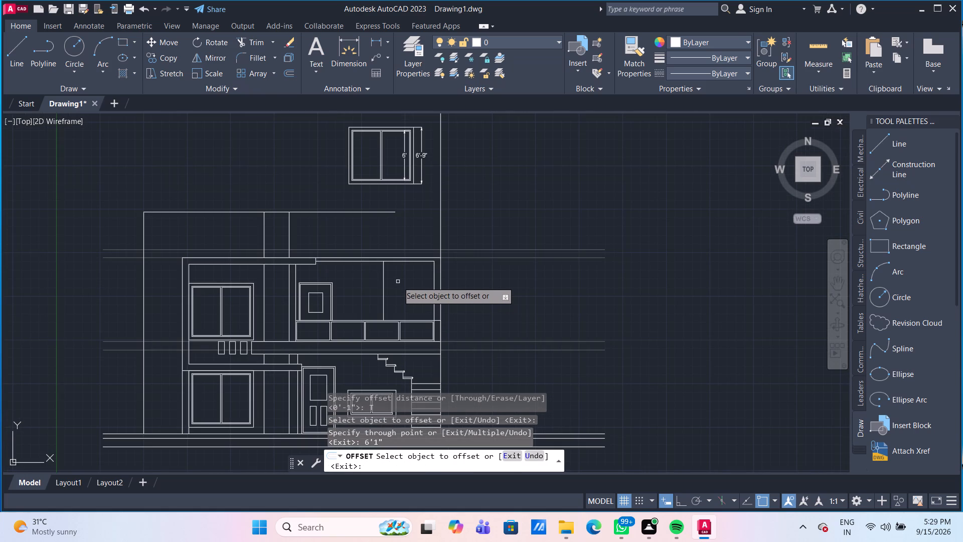
scroll(398, 282, up, 1)
scroll(398, 287, down, 1)
middle_drag(399, 311, 395, 323)
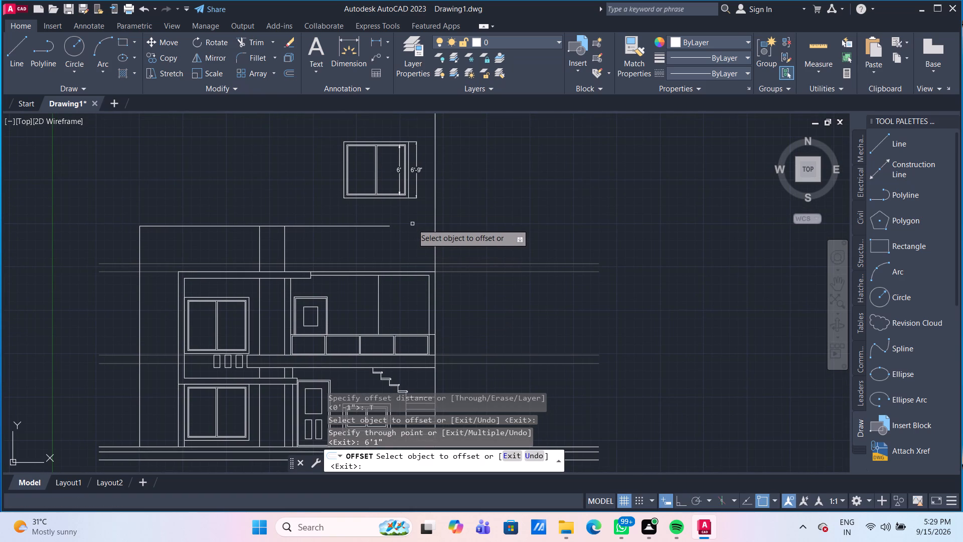
scroll(394, 247, up, 1)
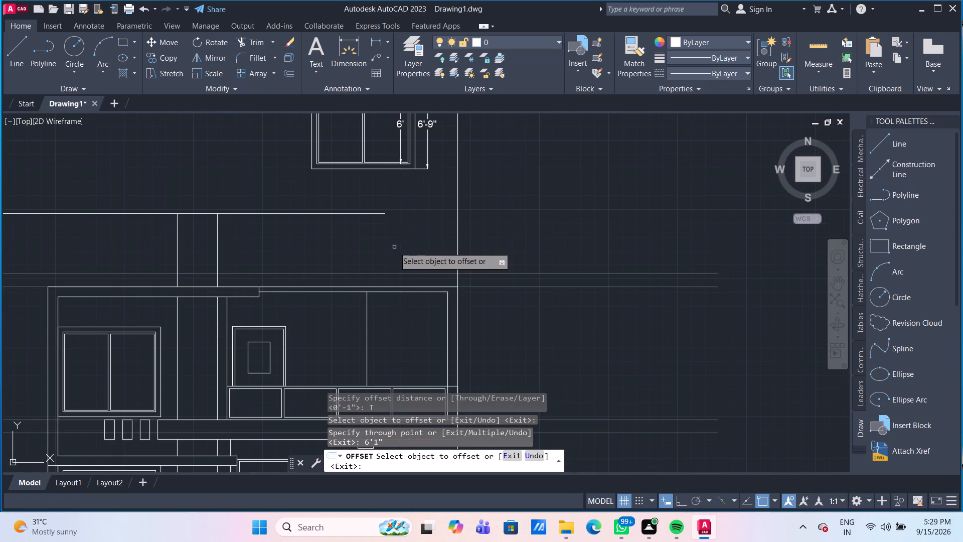
middle_drag(394, 247, 395, 259)
scroll(395, 259, down, 1)
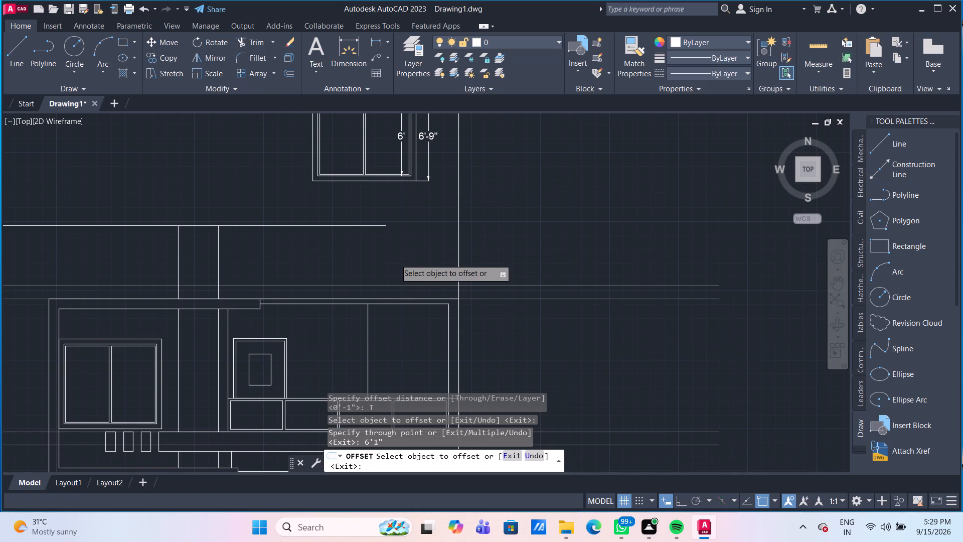
scroll(385, 211, up, 1)
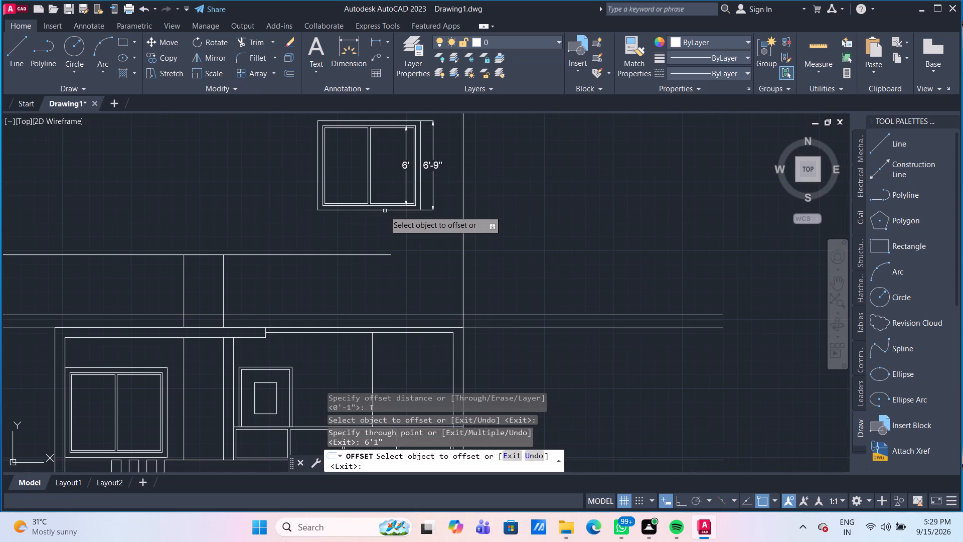
scroll(385, 211, down, 1)
middle_drag(385, 211, 382, 200)
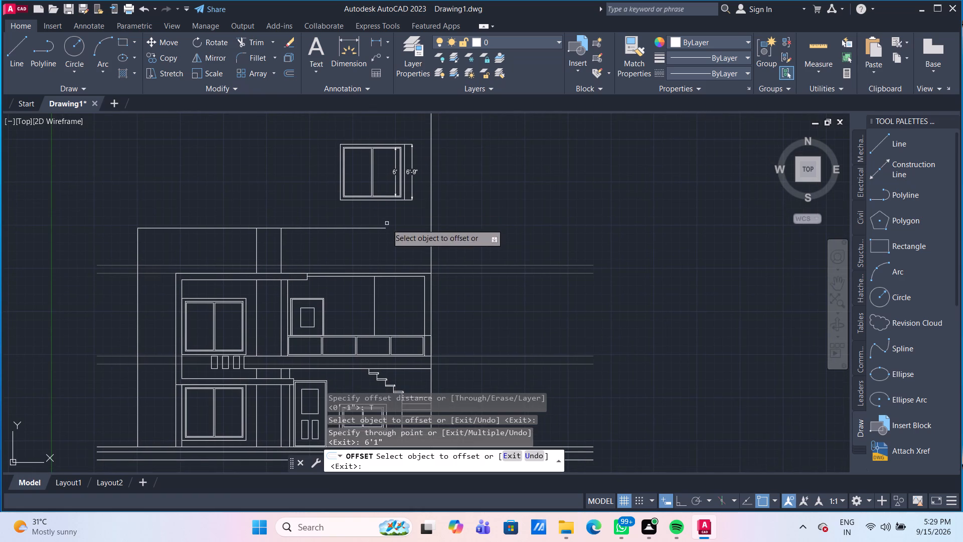
middle_drag(387, 228, 386, 262)
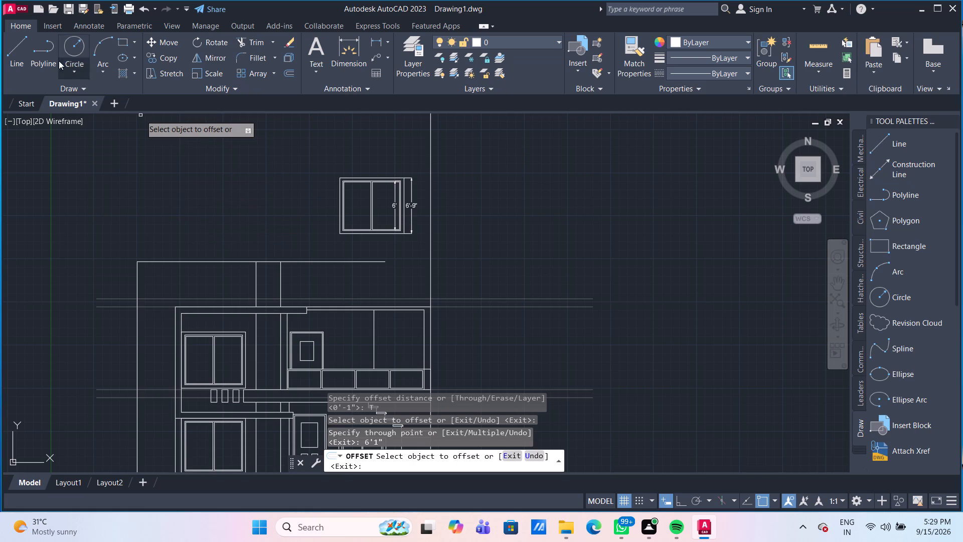
click(27, 45)
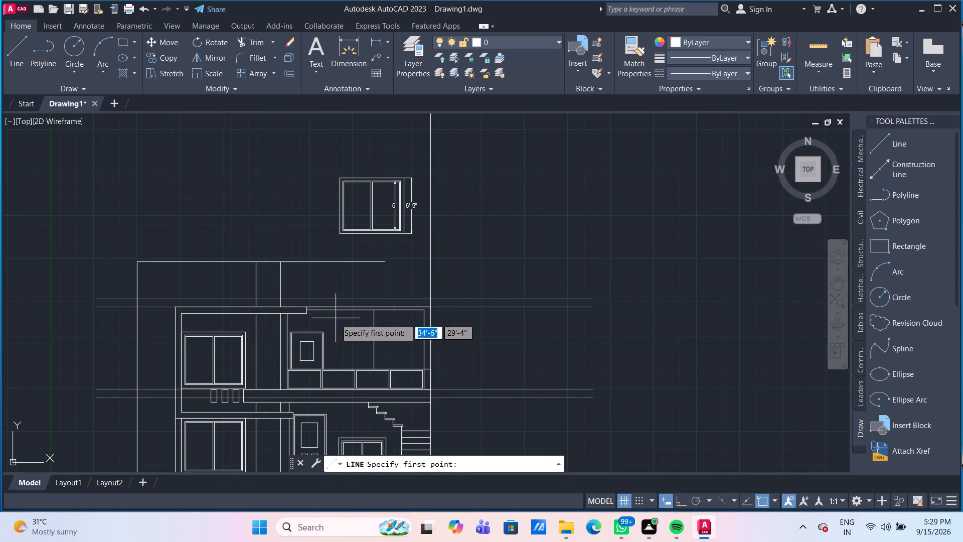
click(376, 311)
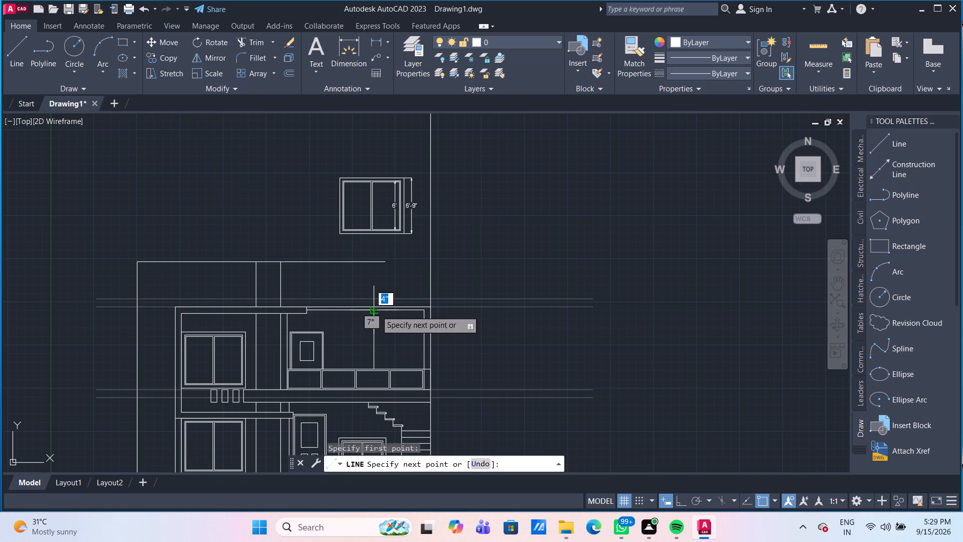
click(368, 137)
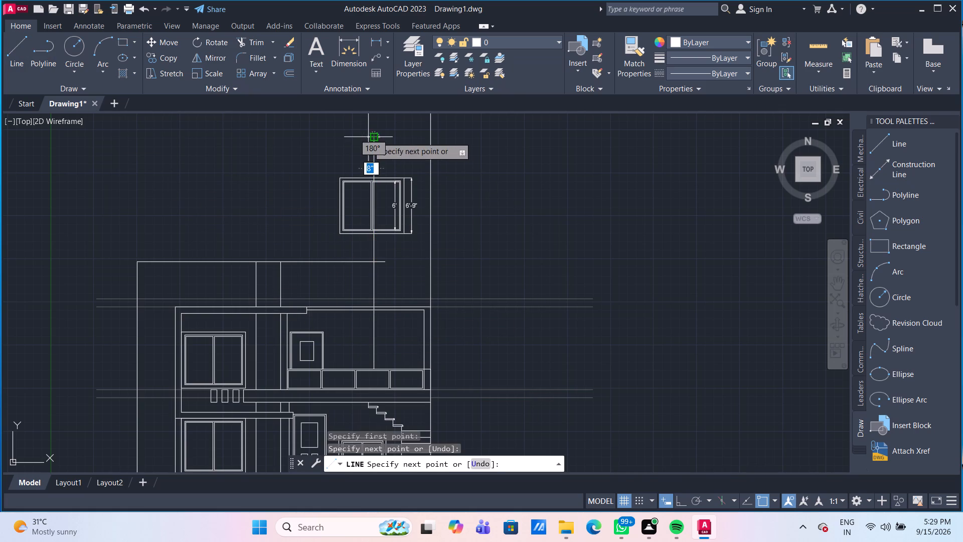
key(Escape)
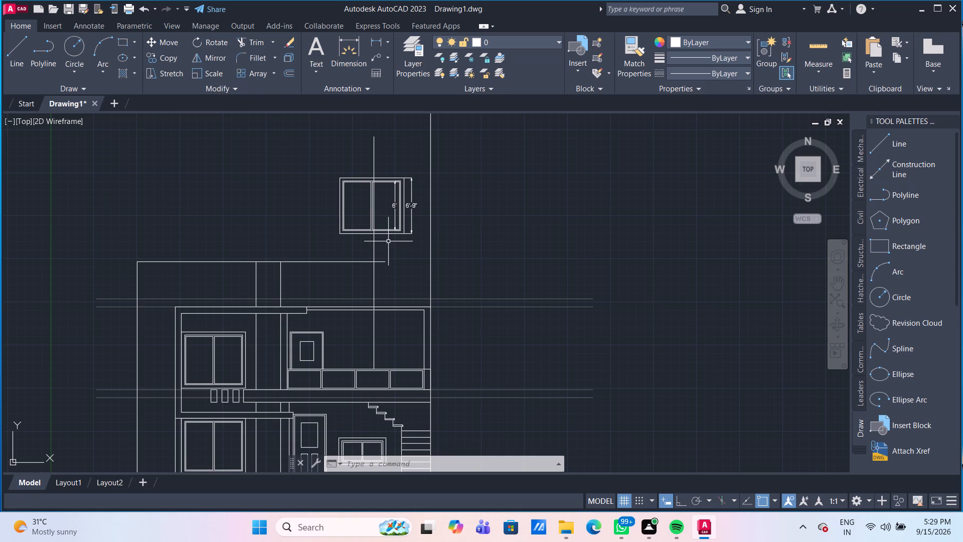
Trim the tall left block's top horizontal line back to the block's right edge, including the remnant past the window's vertical guide line.
scroll(388, 241, up, 1)
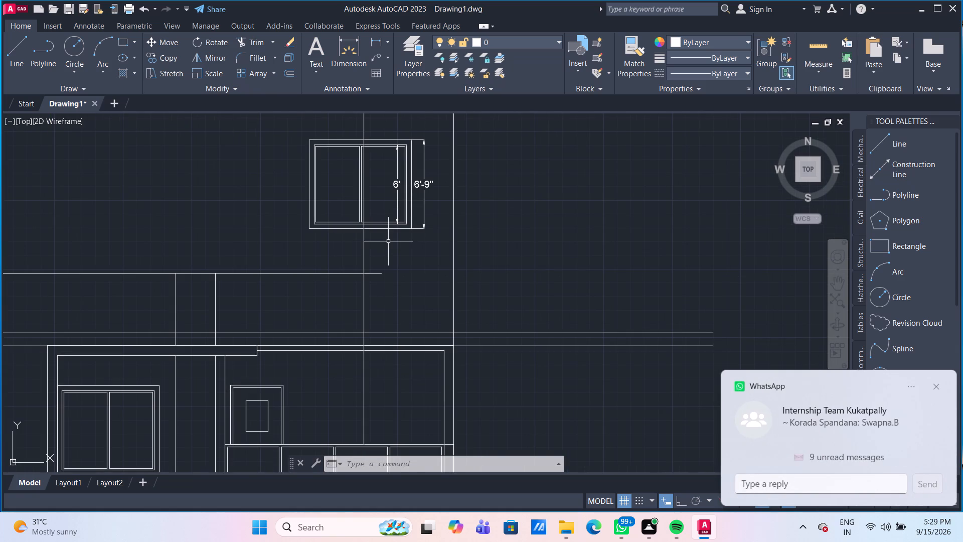
middle_drag(388, 241, 362, 259)
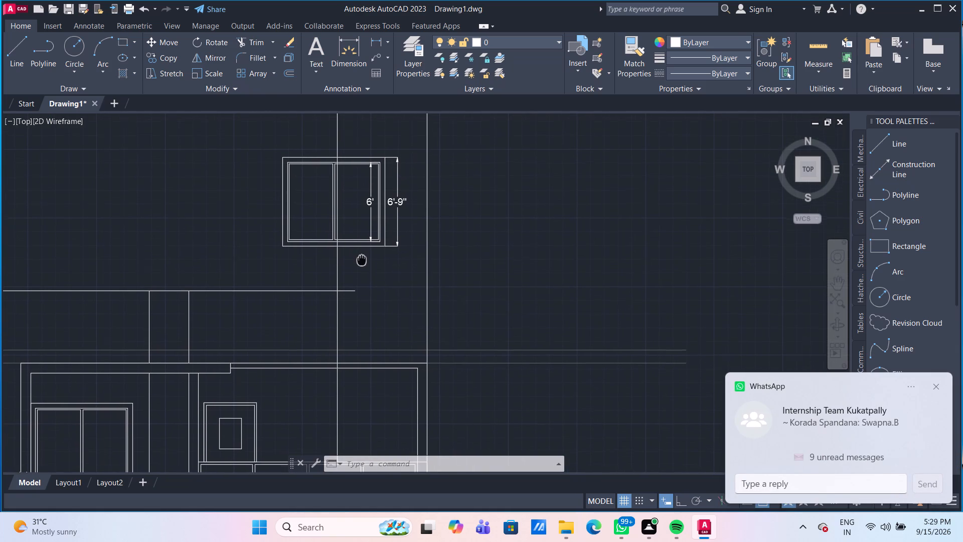
middle_drag(362, 259, 362, 260)
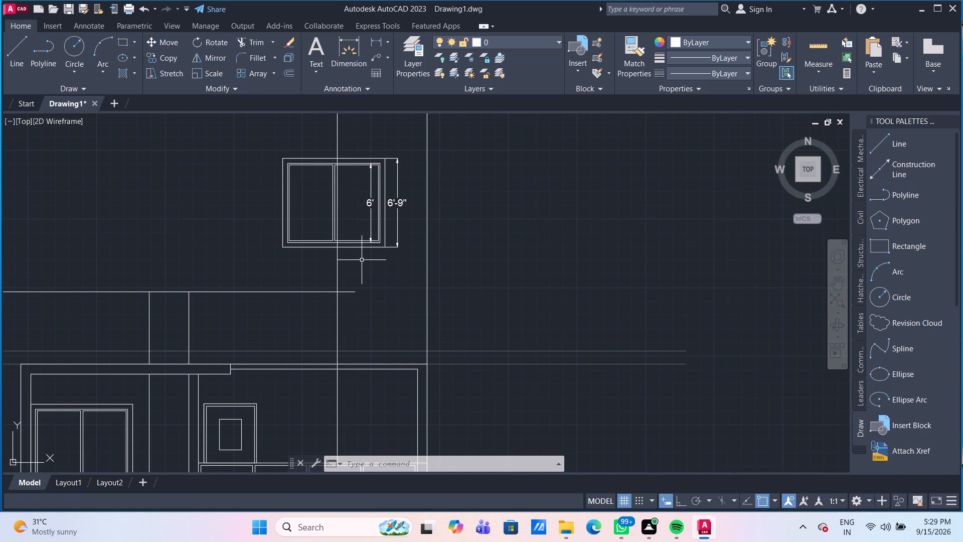
text(TR)
key(Return)
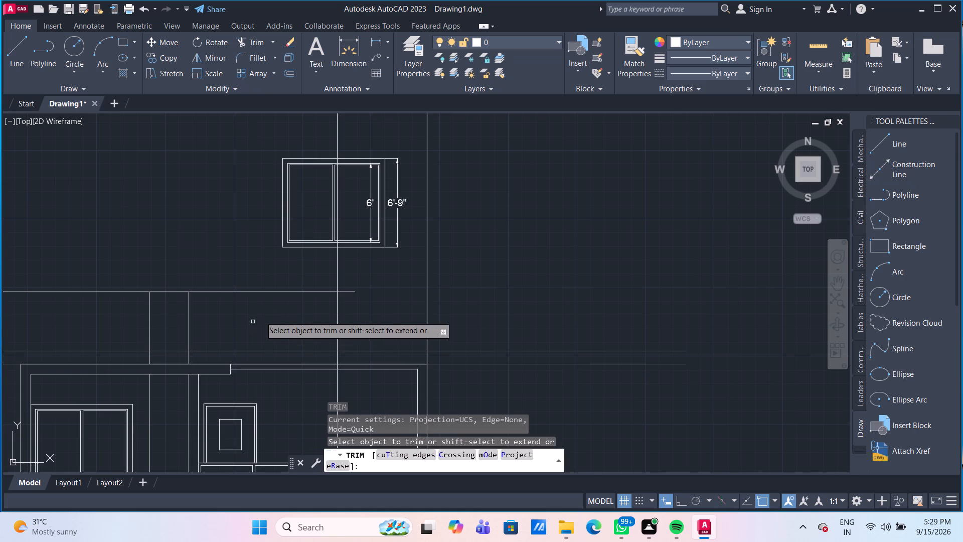
click(274, 293)
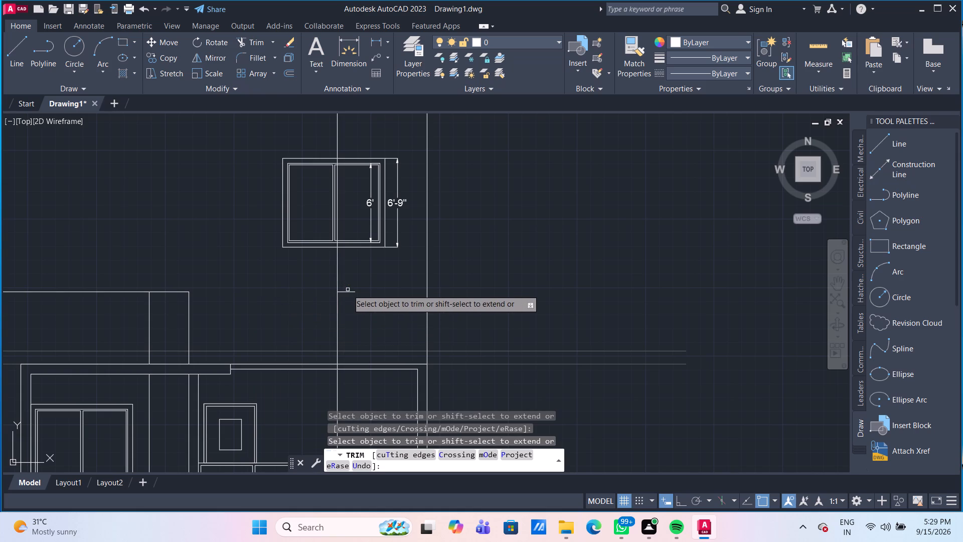
click(349, 293)
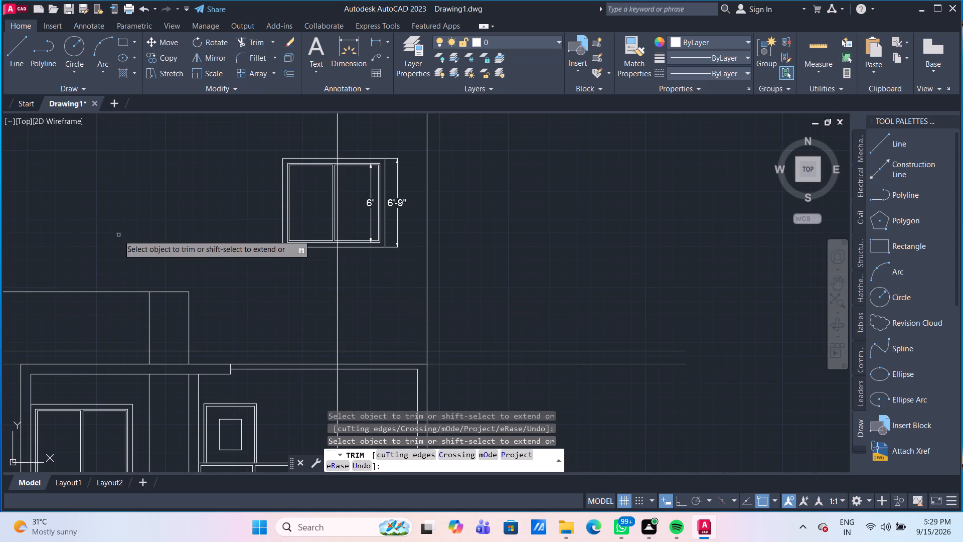
key(Escape)
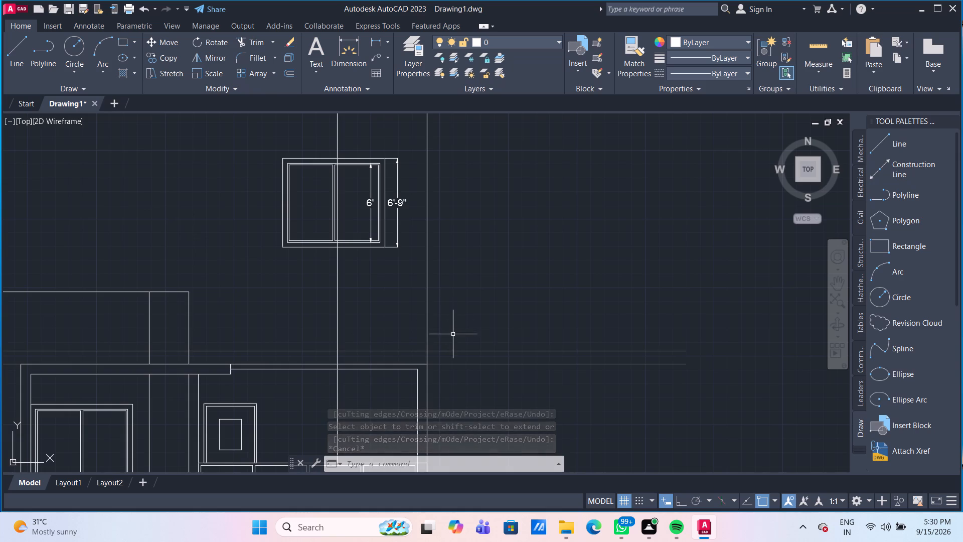
Shorten the building's outer right vertical line from its top end down to the upper horizontal guide line above the roof.
middle_drag(448, 332, 442, 355)
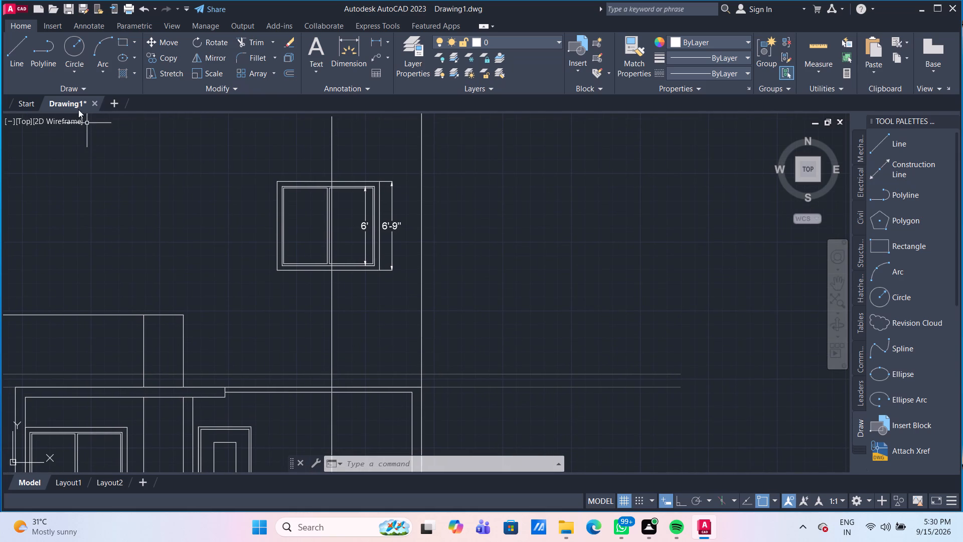
scroll(470, 172, down, 1)
middle_drag(469, 178, 445, 219)
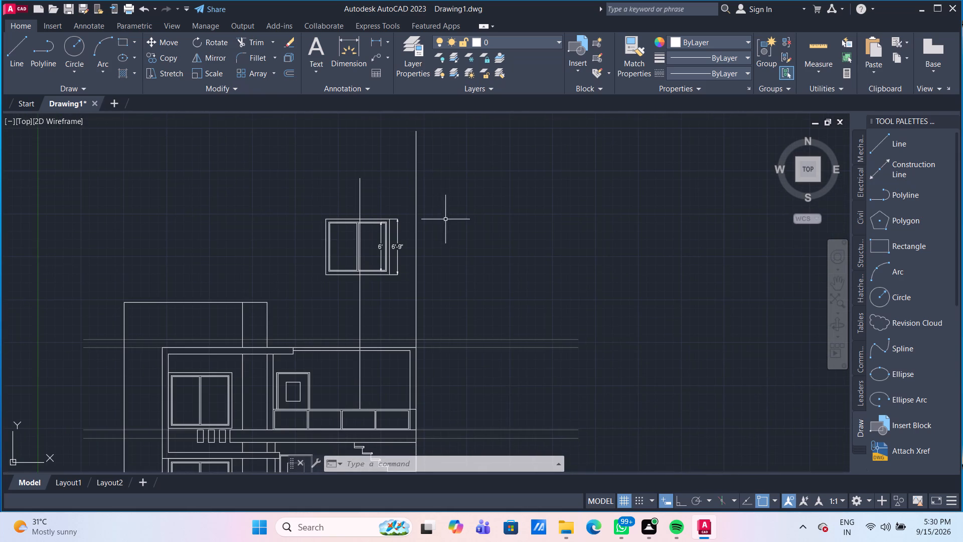
click(417, 172)
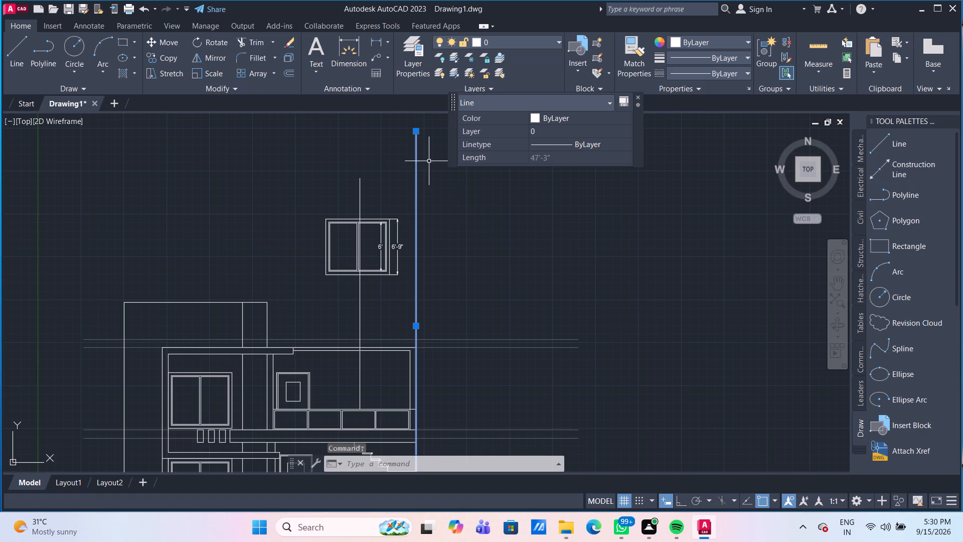
click(415, 133)
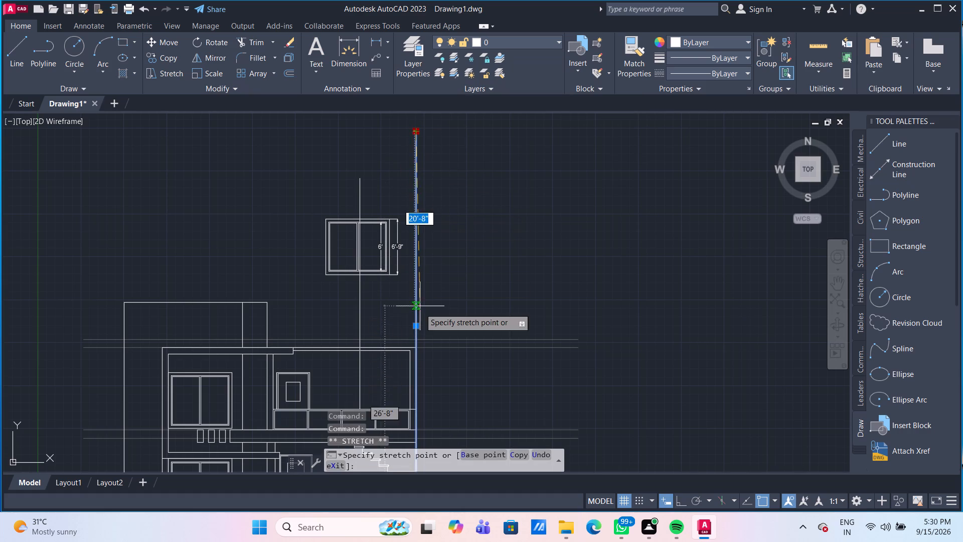
scroll(416, 339, up, 2)
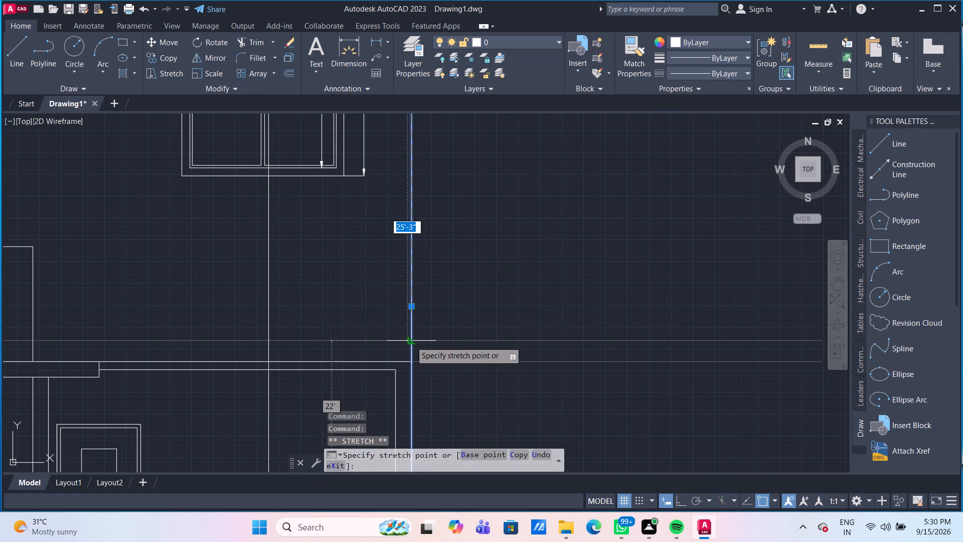
click(411, 341)
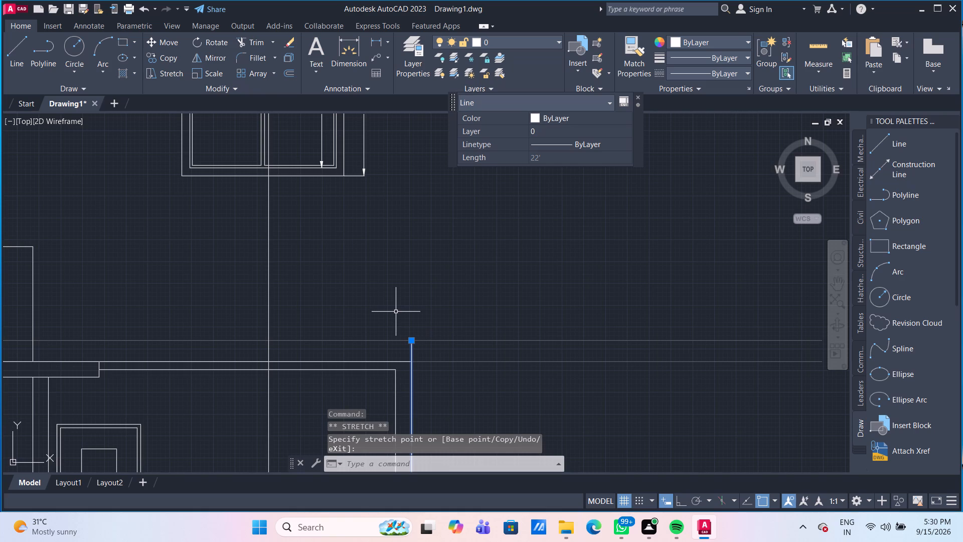
key(Escape)
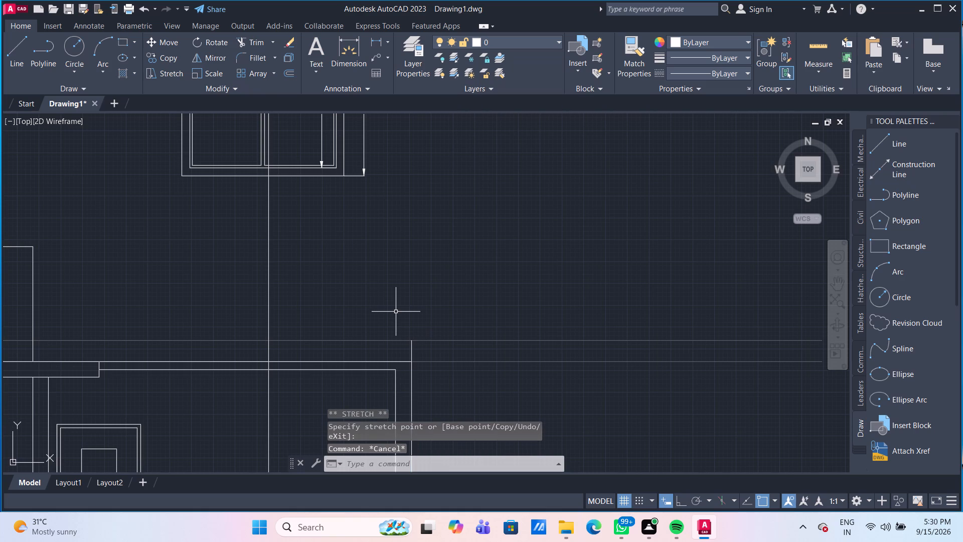
Draw a vertical line 8'6" upward from the top end of the building's outer right edge, with Ortho on.
scroll(396, 312, down, 2)
middle_drag(397, 312, 361, 300)
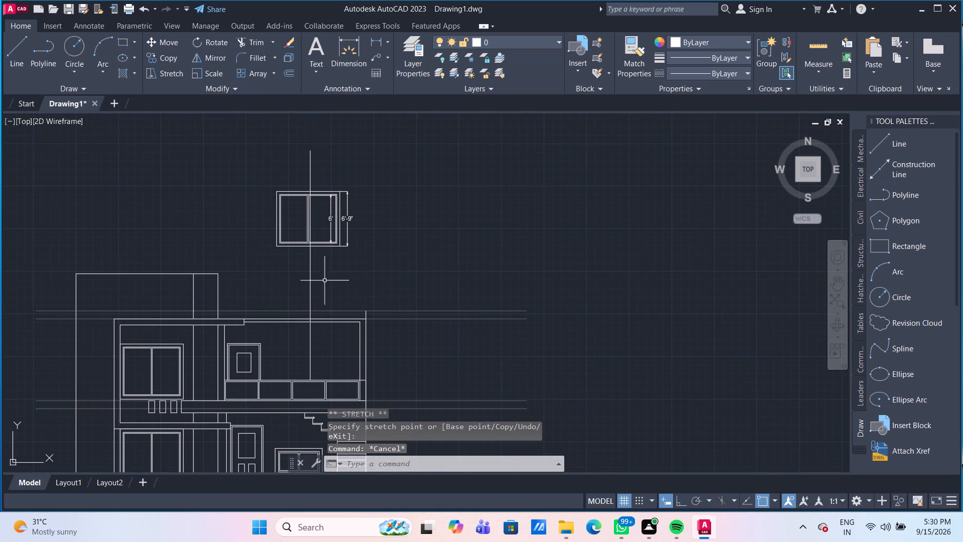
click(11, 56)
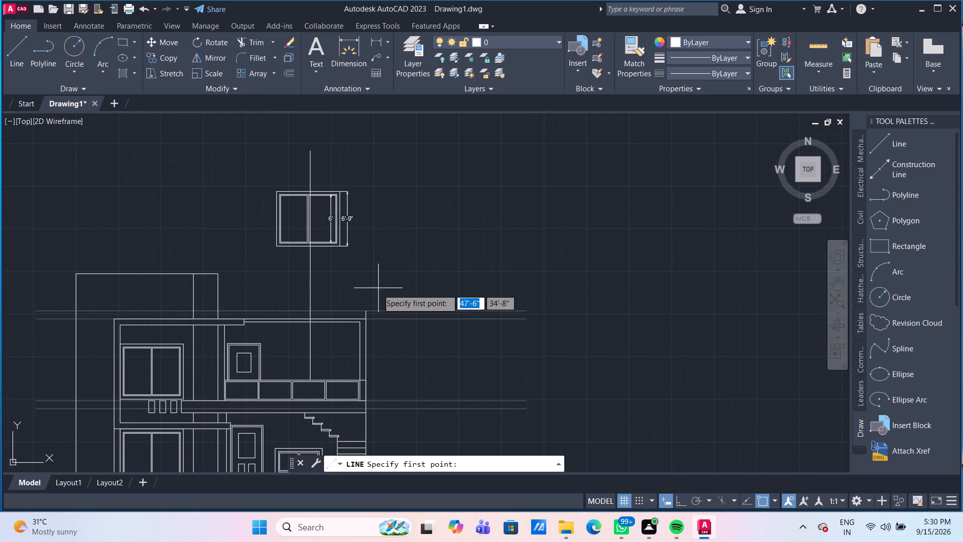
click(367, 315)
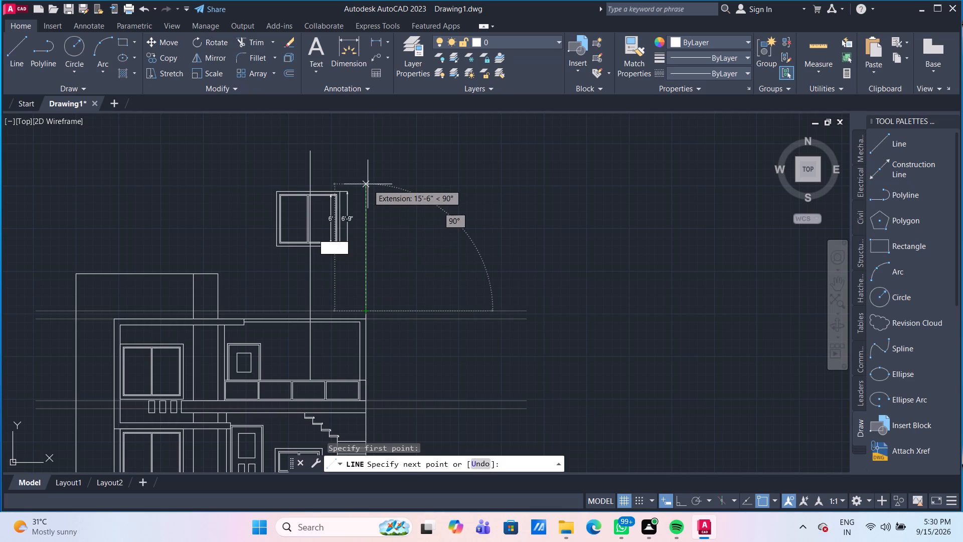
text(8'6")
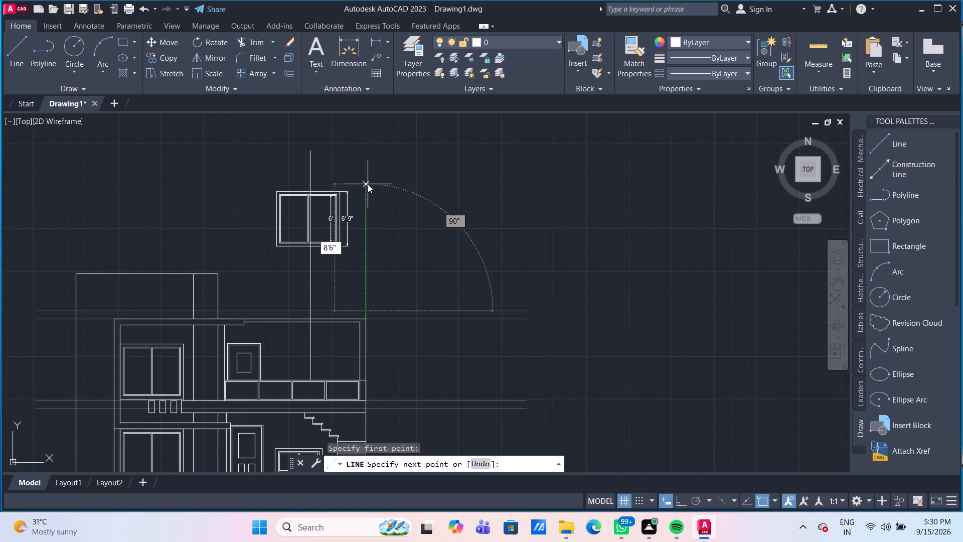
key(Return)
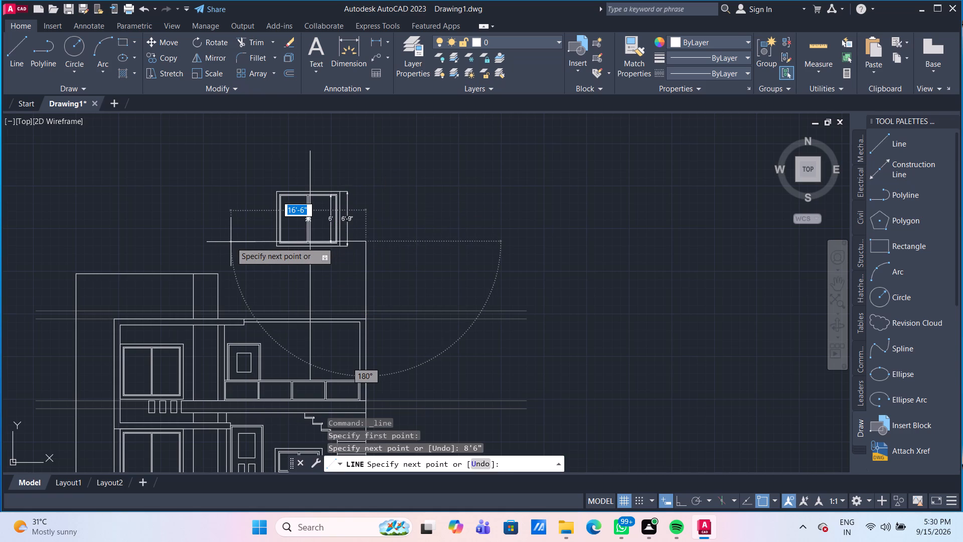
scroll(231, 242, up, 1)
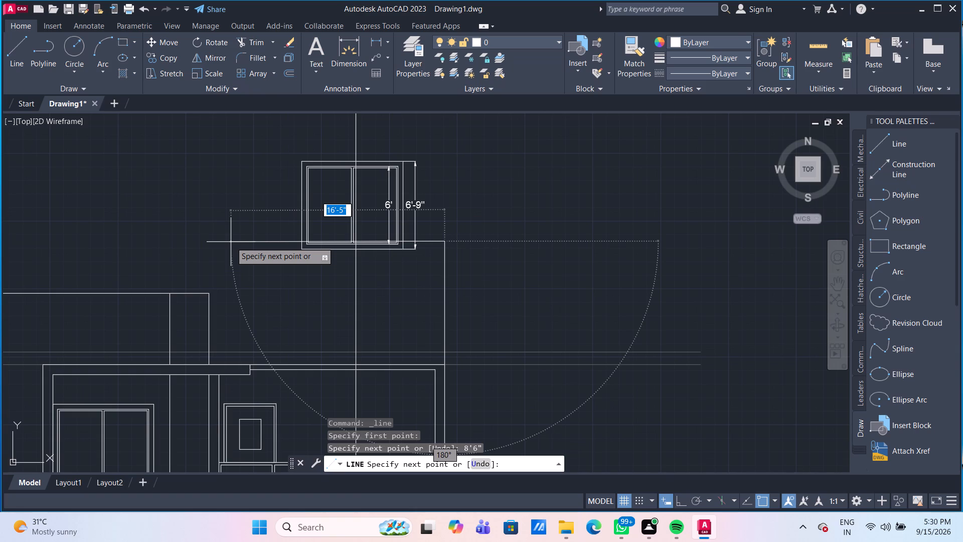
scroll(214, 238, down, 1)
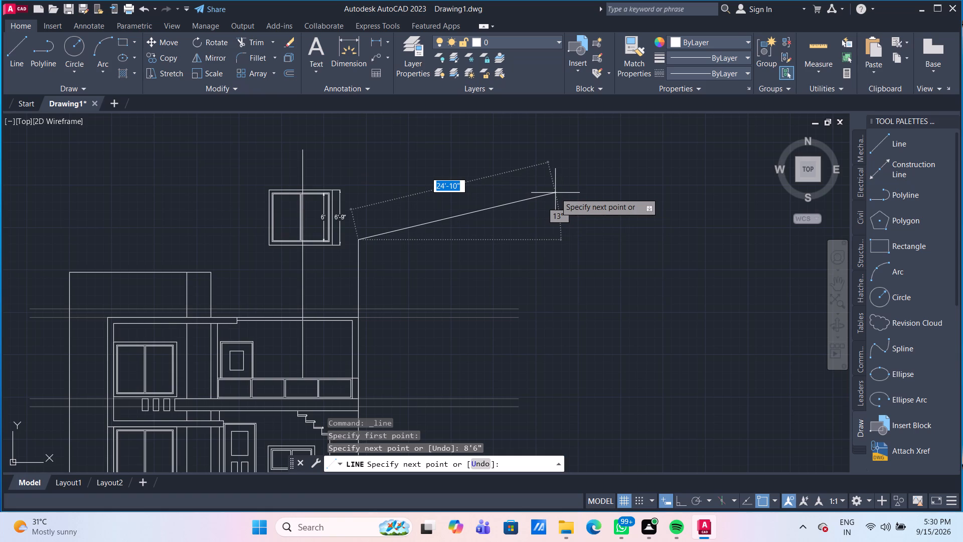
key(ctrl+z)
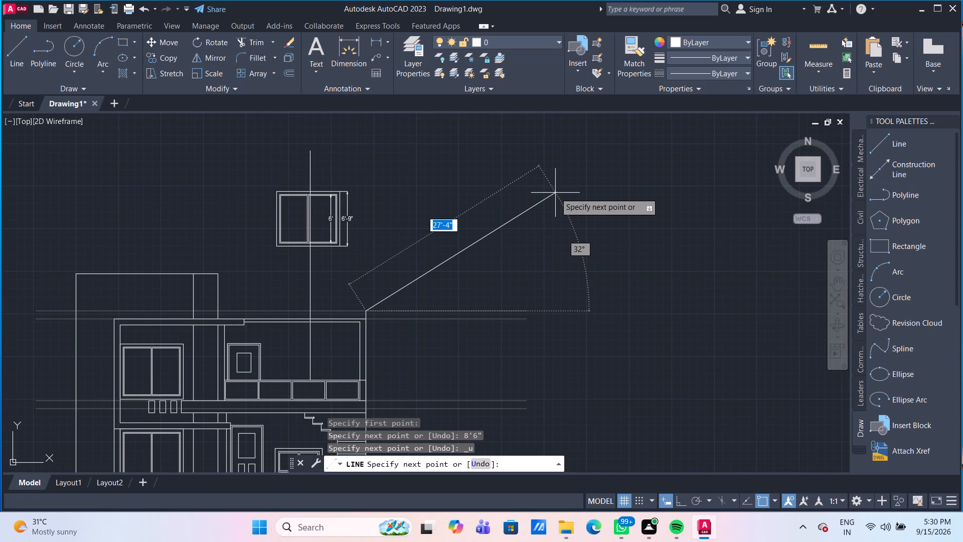
click(682, 504)
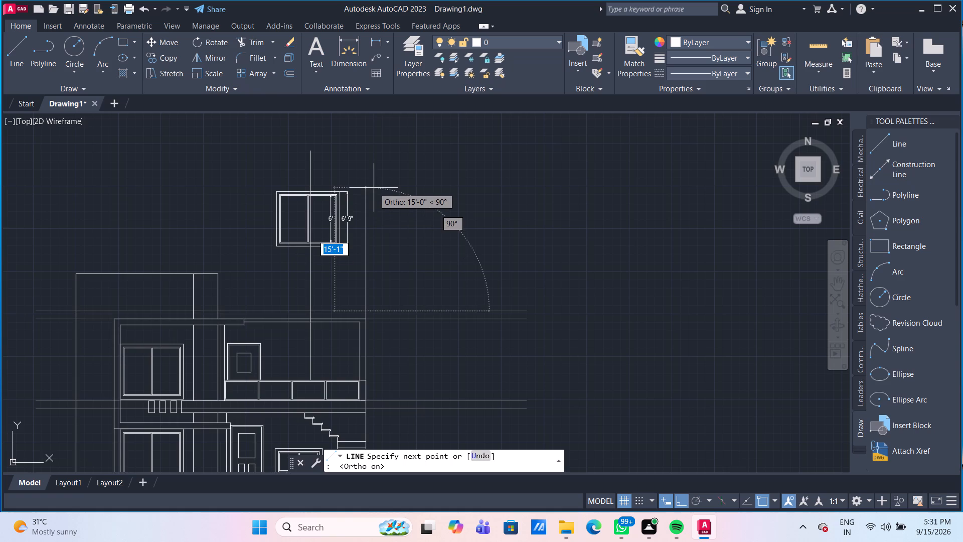
text(8')
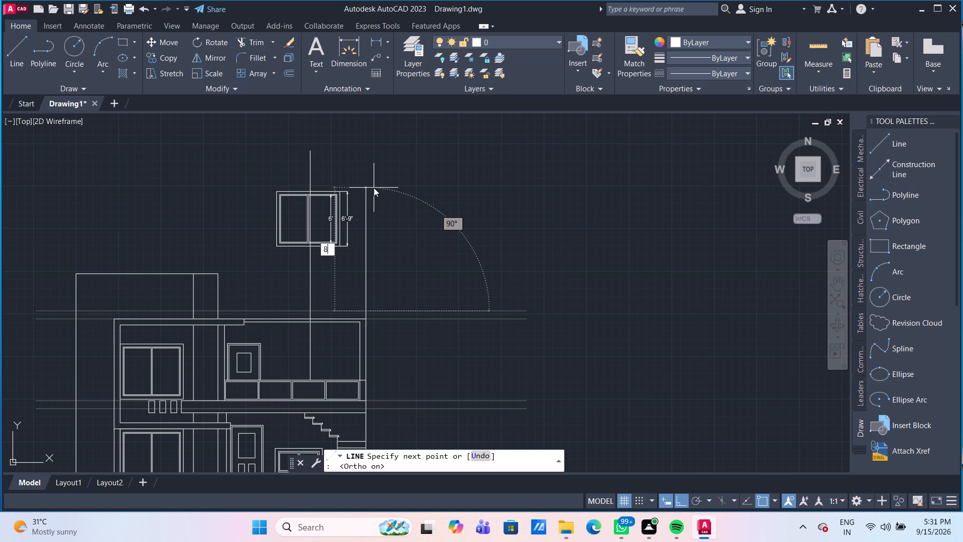
text(6")
key(Return)
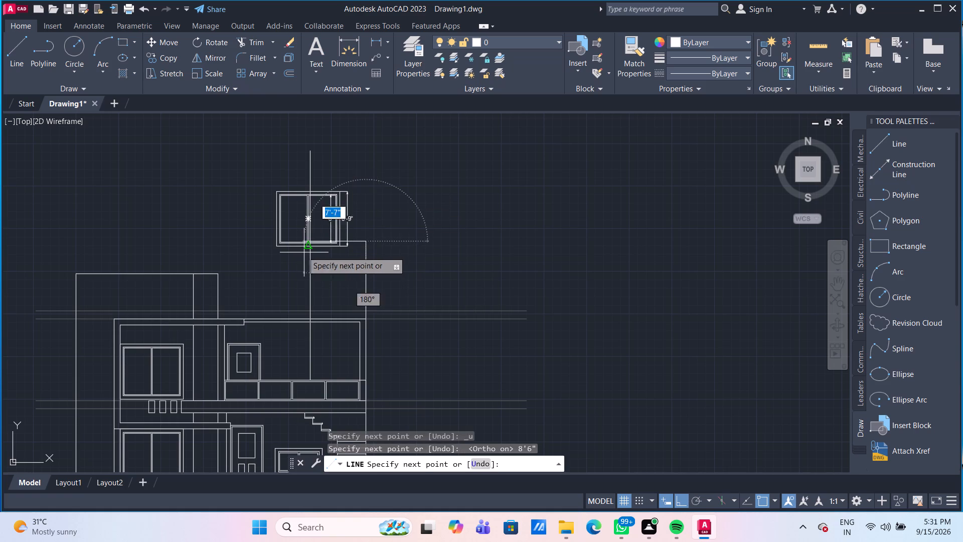
Continue the line horizontally leftward about 22'-5" across the copied window's lower part, and end the line.
scroll(299, 250, up, 1)
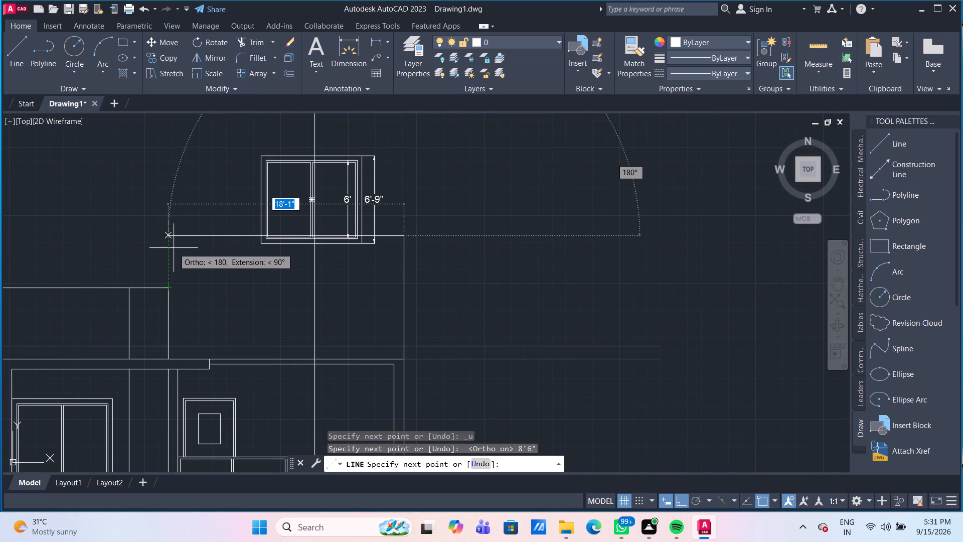
click(109, 236)
key(Escape)
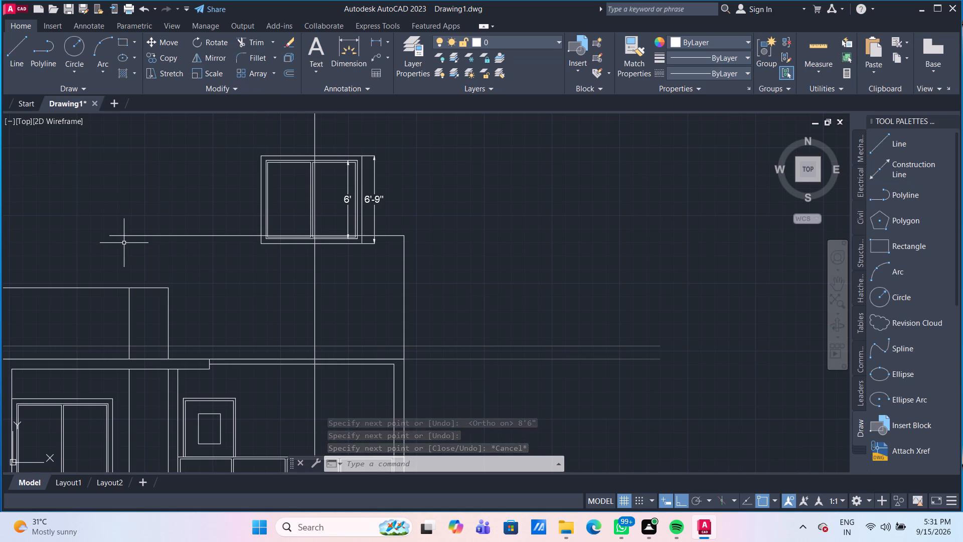
Move the copied window and the horizontal line from the frame's bottom midpoint down to where the vertical guide meets the upper horizontal guide line.
click(278, 182)
click(250, 144)
scroll(306, 177, up, 1)
scroll(337, 195, down, 2)
scroll(337, 196, up, 1)
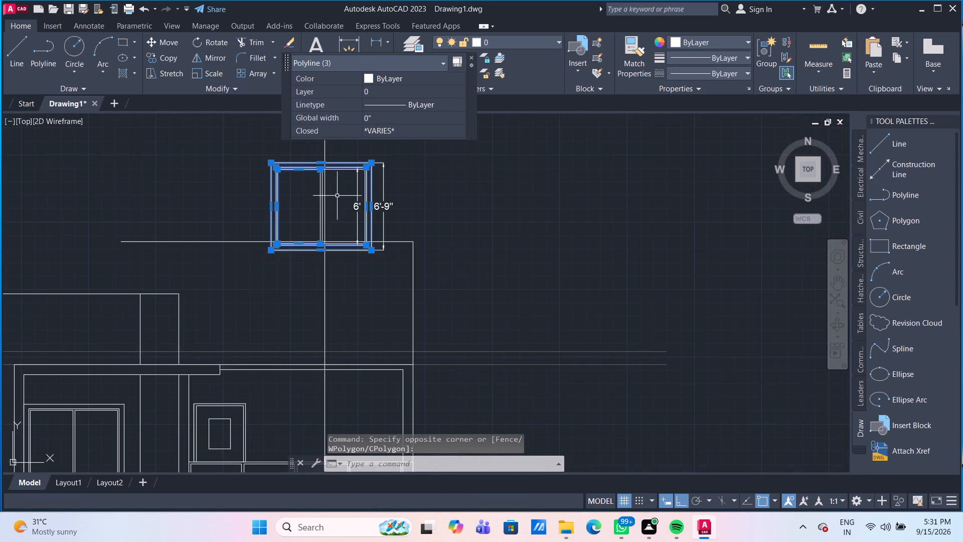
middle_drag(339, 201, 315, 256)
scroll(314, 254, down, 1)
scroll(314, 241, up, 4)
click(277, 239)
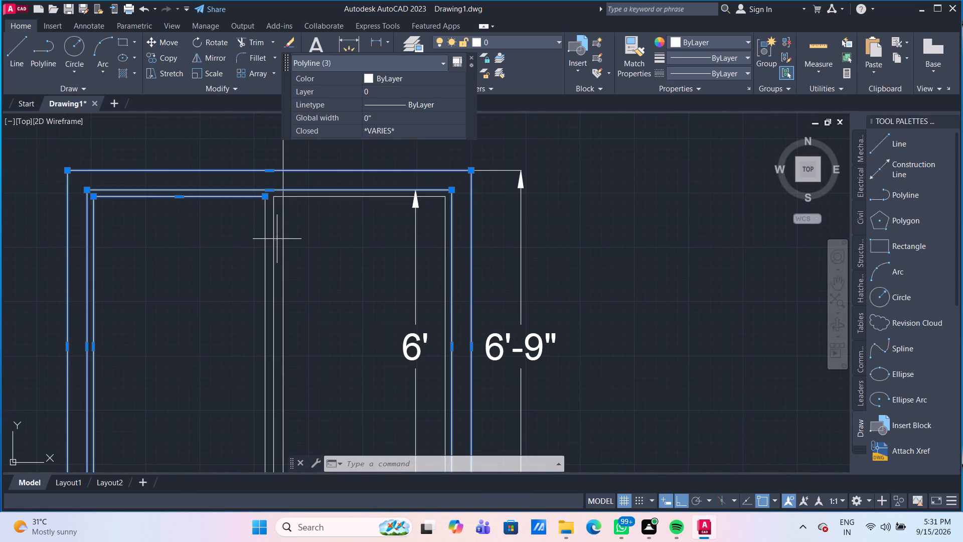
click(260, 183)
scroll(327, 273, down, 1)
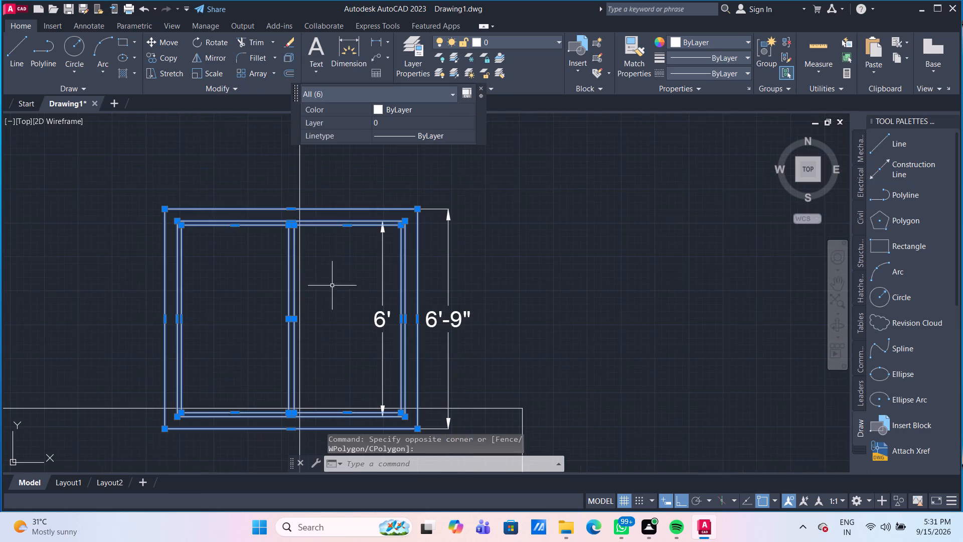
middle_drag(342, 309, 323, 233)
scroll(334, 312, up, 2)
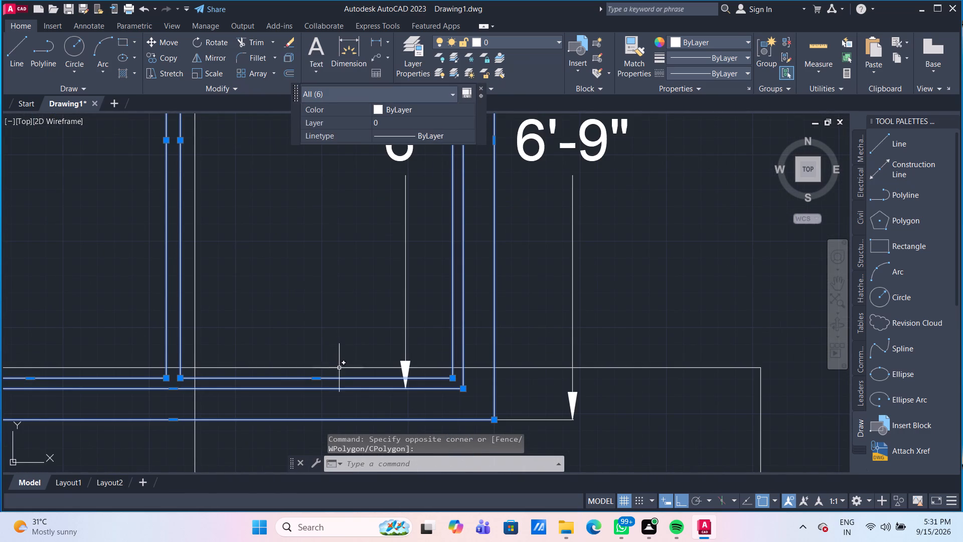
drag(341, 371, 331, 360)
click(307, 342)
scroll(305, 341, down, 3)
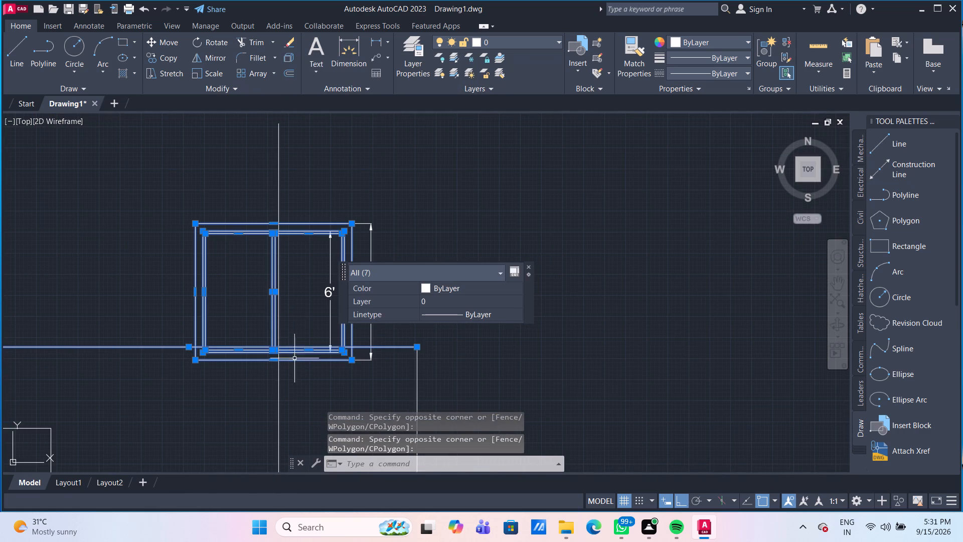
scroll(295, 294, up, 1)
middle_drag(295, 294, 219, 232)
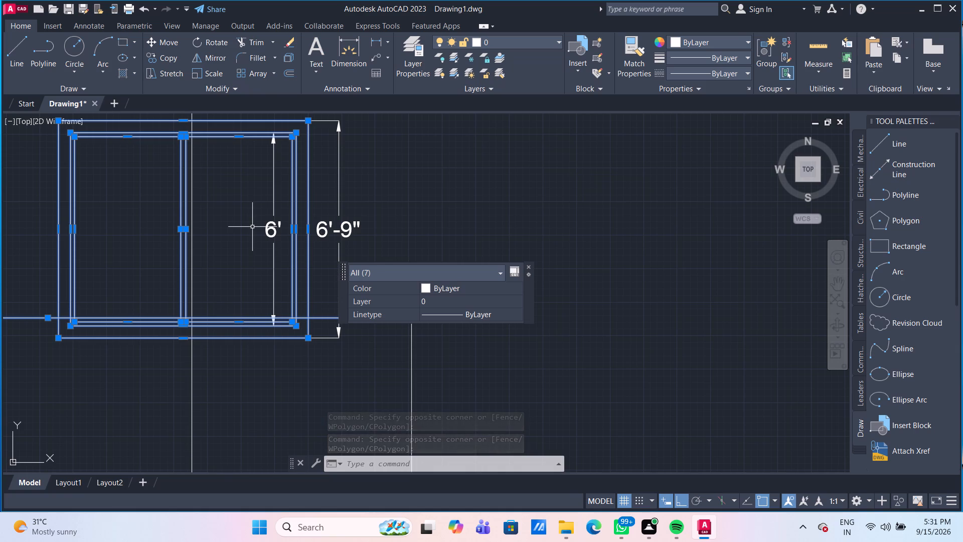
key(m)
key(Return)
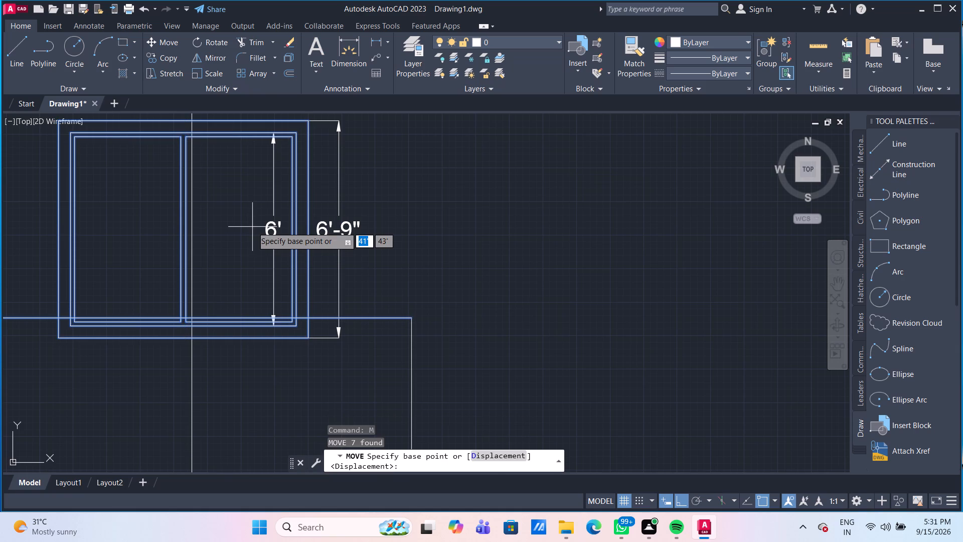
scroll(253, 279, down, 2)
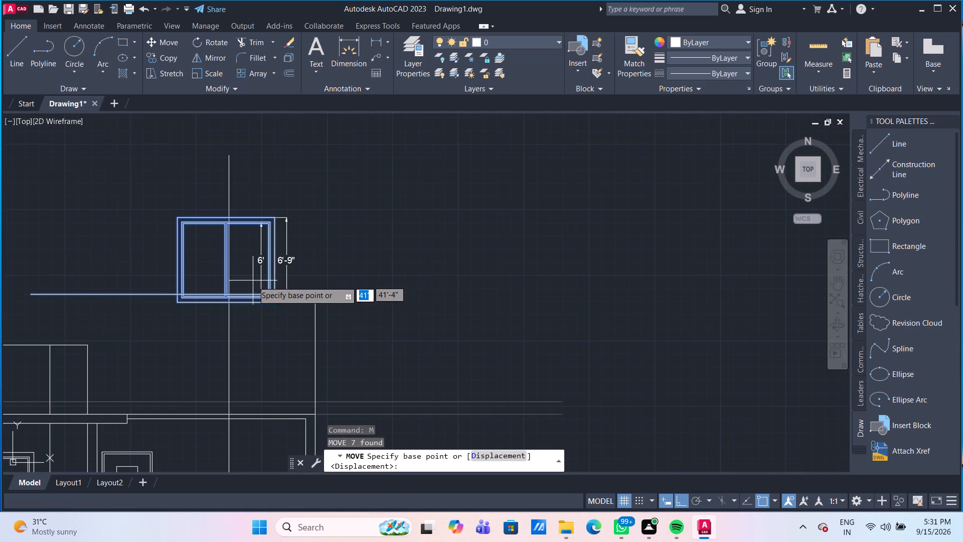
scroll(215, 309, up, 3)
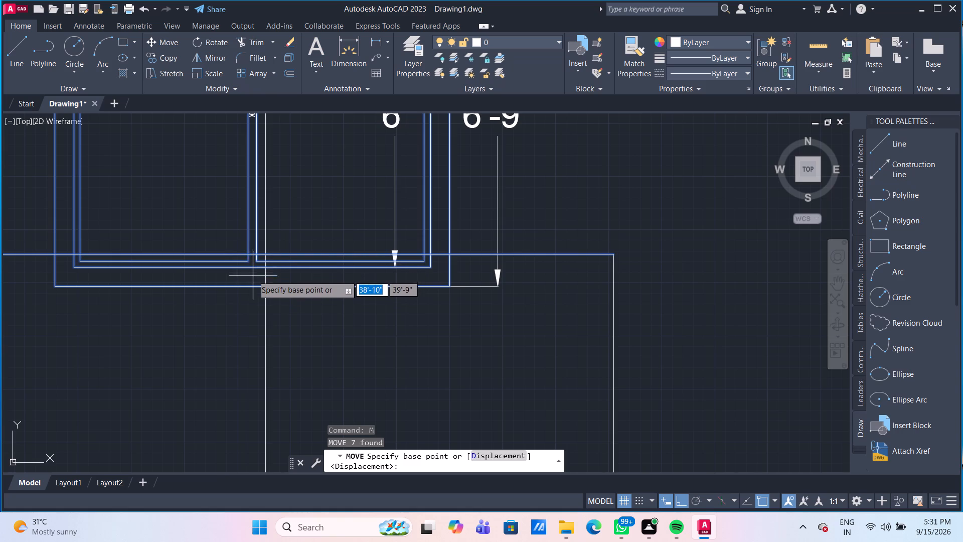
click(253, 289)
scroll(255, 355, down, 2)
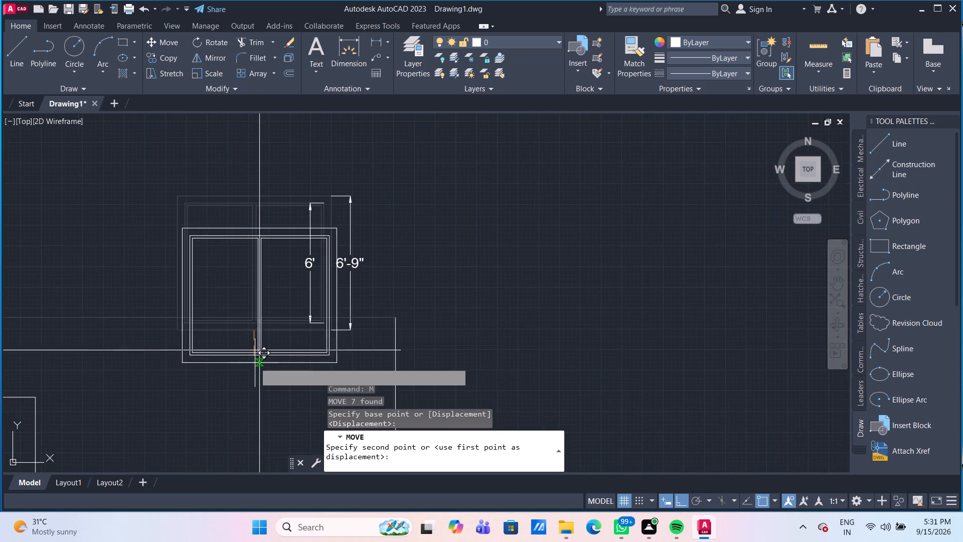
middle_drag(255, 363, 231, 221)
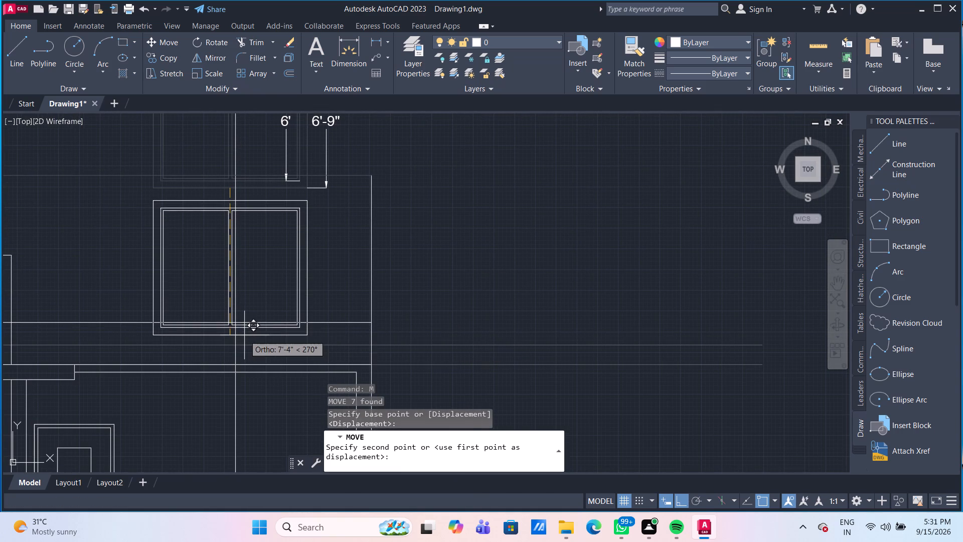
middle_drag(244, 335, 242, 290)
scroll(242, 290, up, 1)
scroll(280, 255, down, 3)
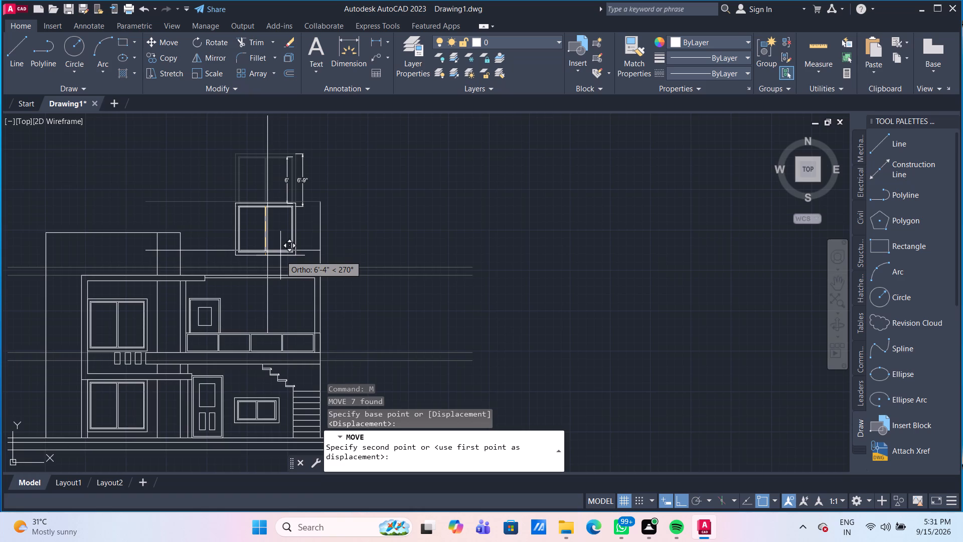
scroll(280, 255, up, 4)
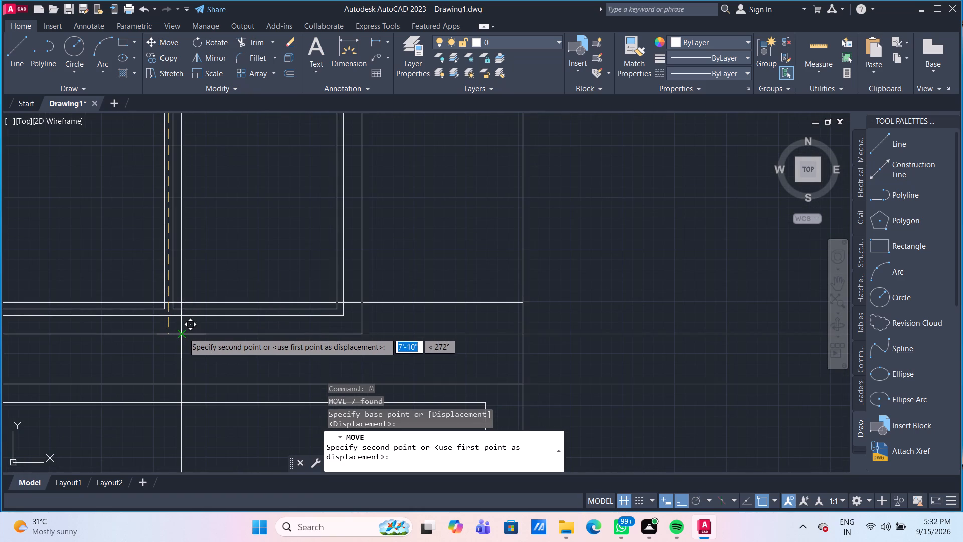
click(183, 333)
scroll(292, 334, down, 2)
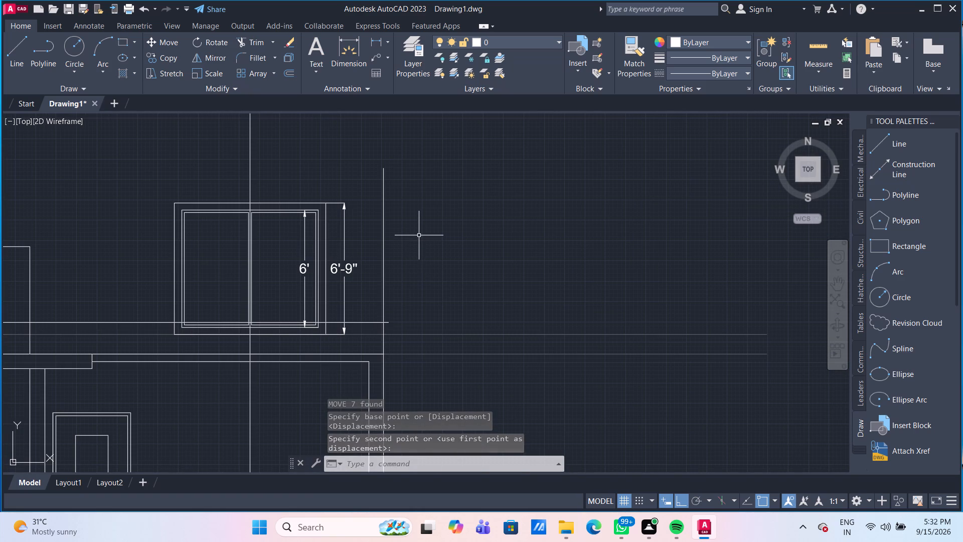
Move the horizontal line crossing the window by its right endpoint up to the top end of the building's outer right vertical line.
scroll(419, 235, down, 1)
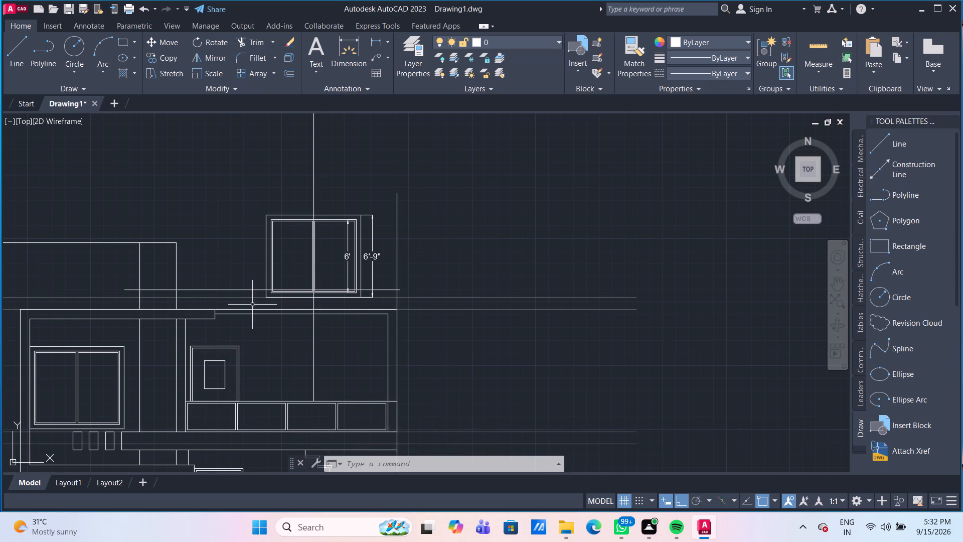
scroll(248, 305, up, 1)
click(242, 282)
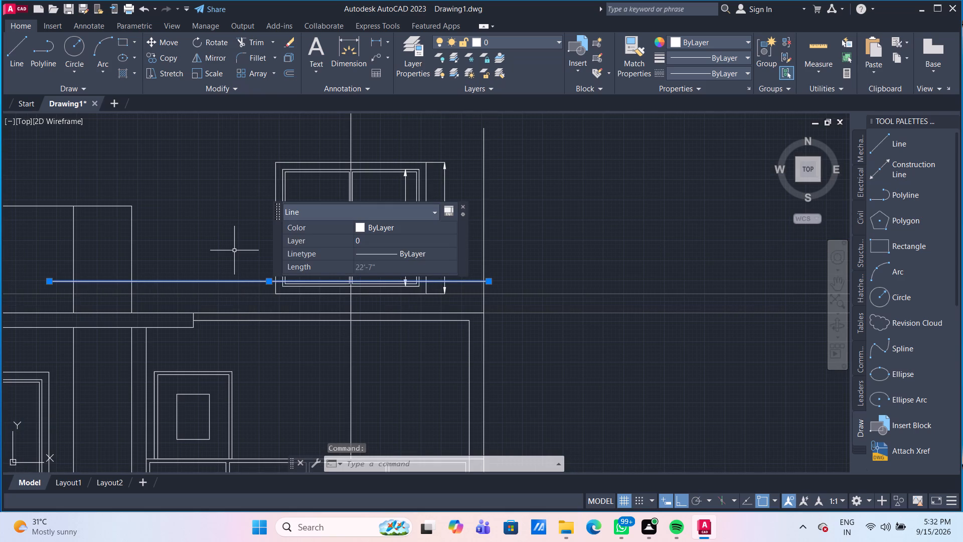
key(m)
key(Return)
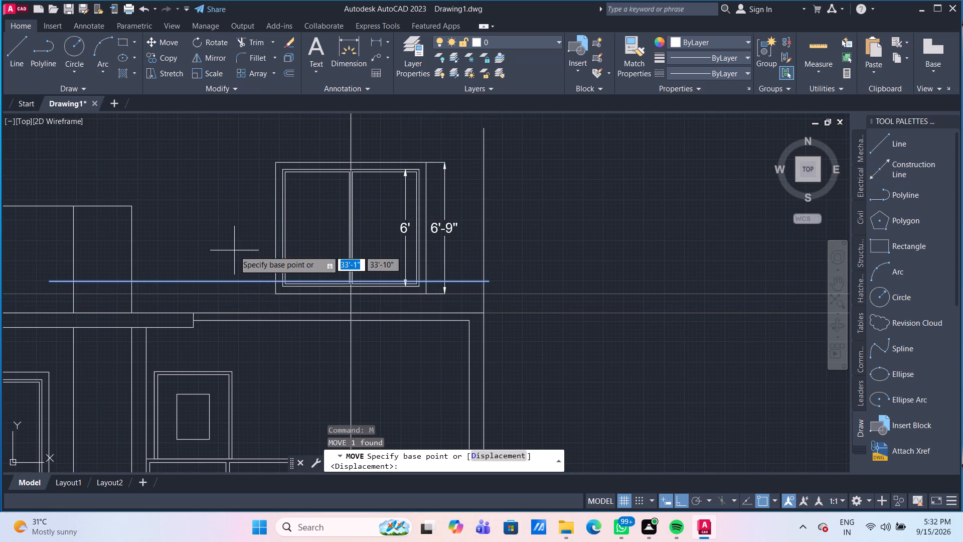
click(492, 281)
scroll(481, 127, up, 1)
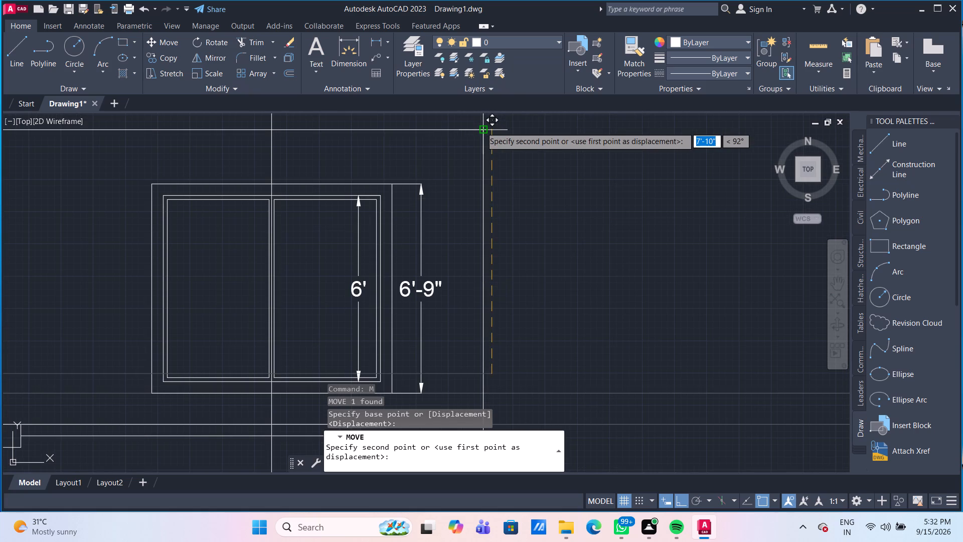
click(481, 127)
scroll(520, 184, down, 2)
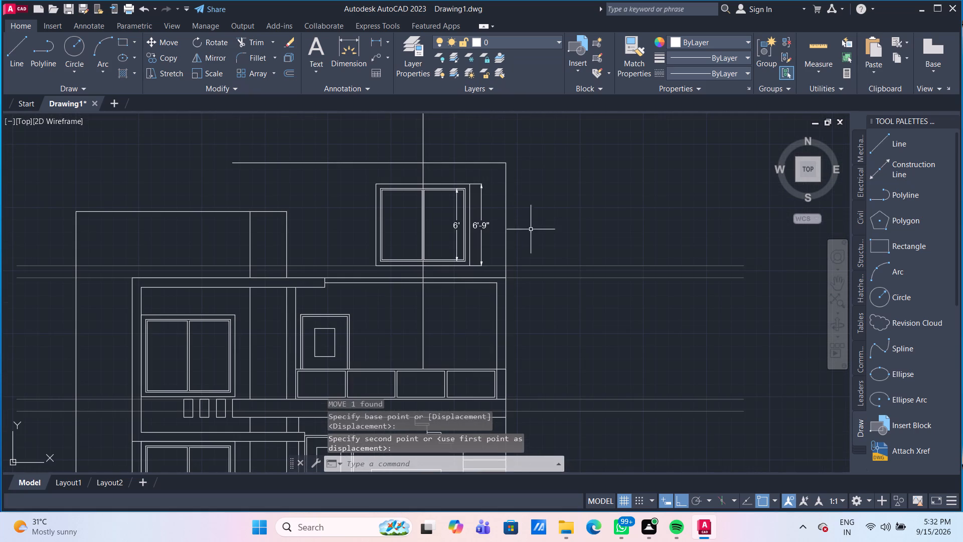
Erase the vertical guide line running through the centre of the copied window.
click(422, 136)
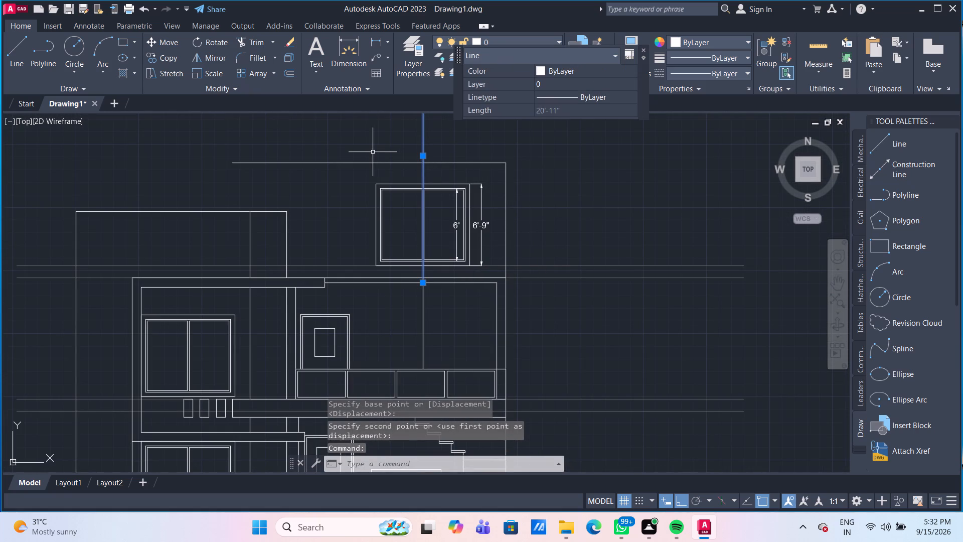
key(Delete)
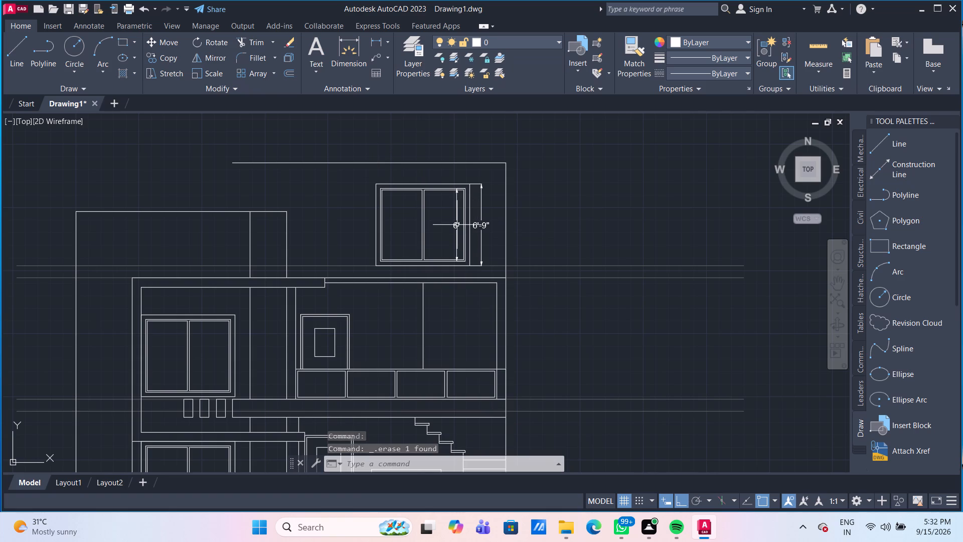
Erase the 6' and 6'-9" height dimensions from the copied window.
click(457, 225)
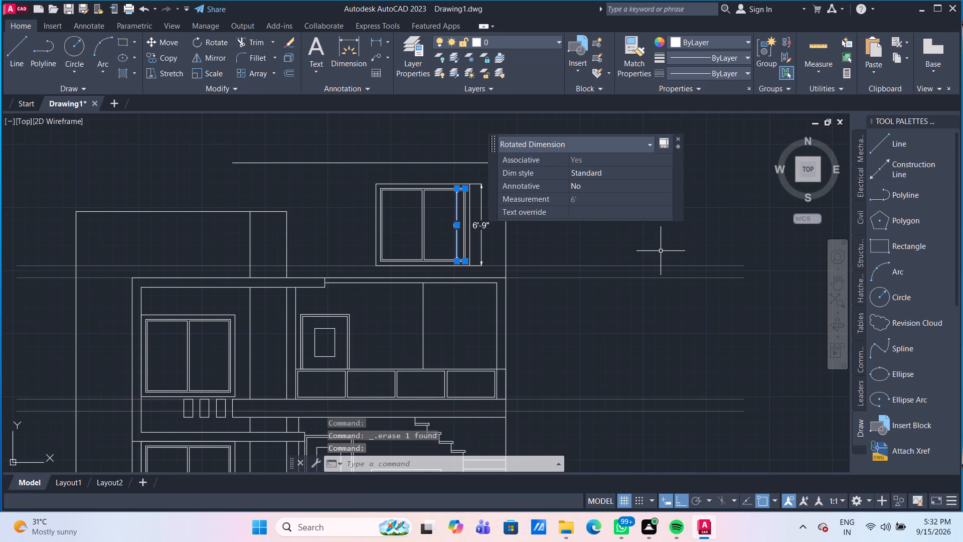
key(Delete)
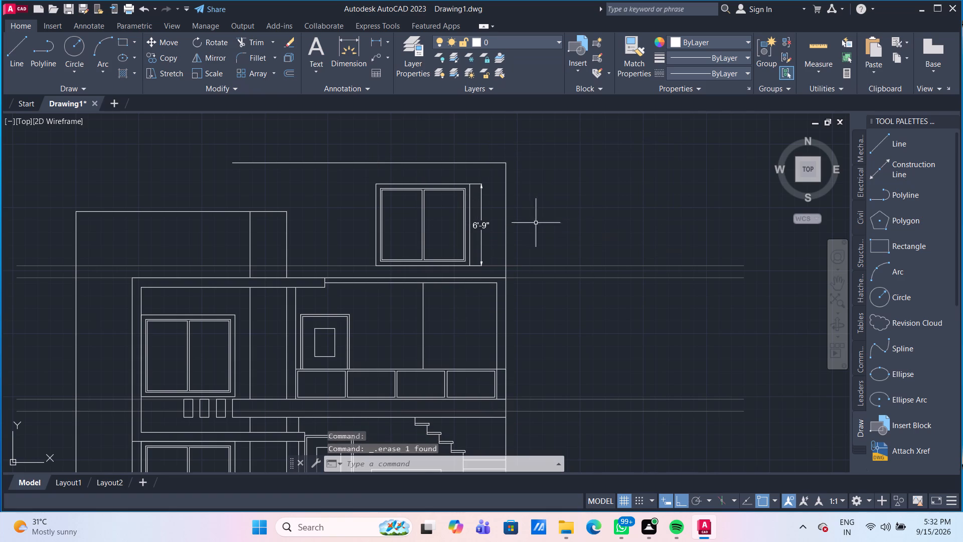
click(480, 221)
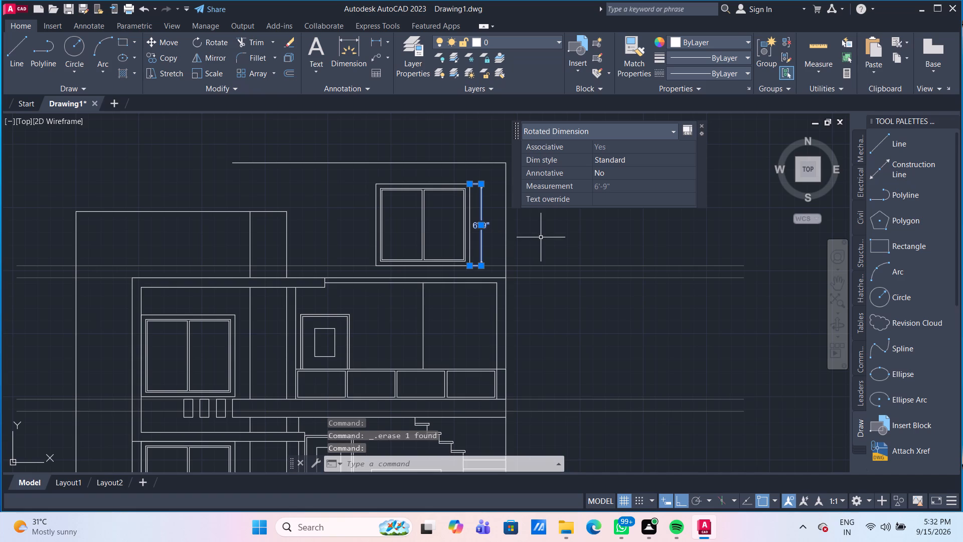
key(Delete)
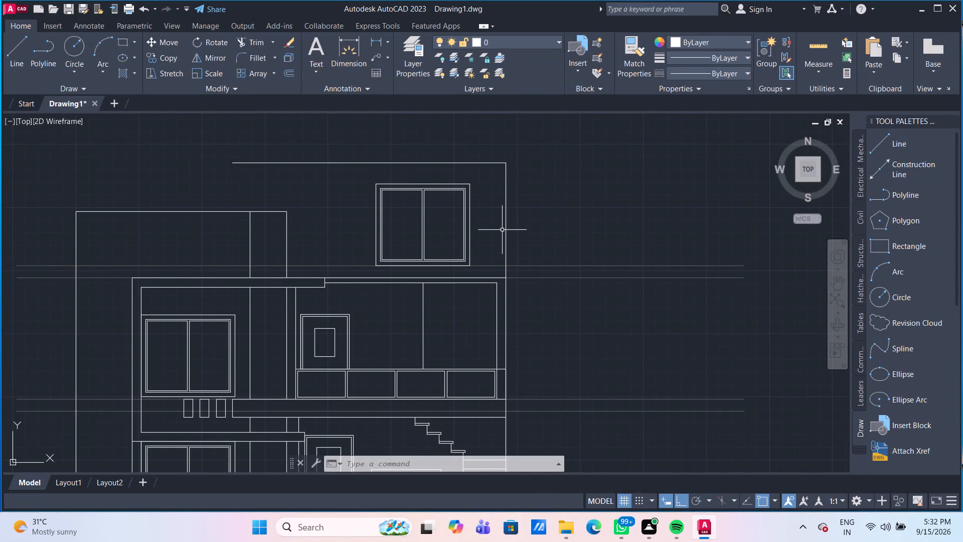
Measure the distance between the copied window's frame and the building's outer right edge with Quick Measure.
middle_drag(494, 225, 487, 241)
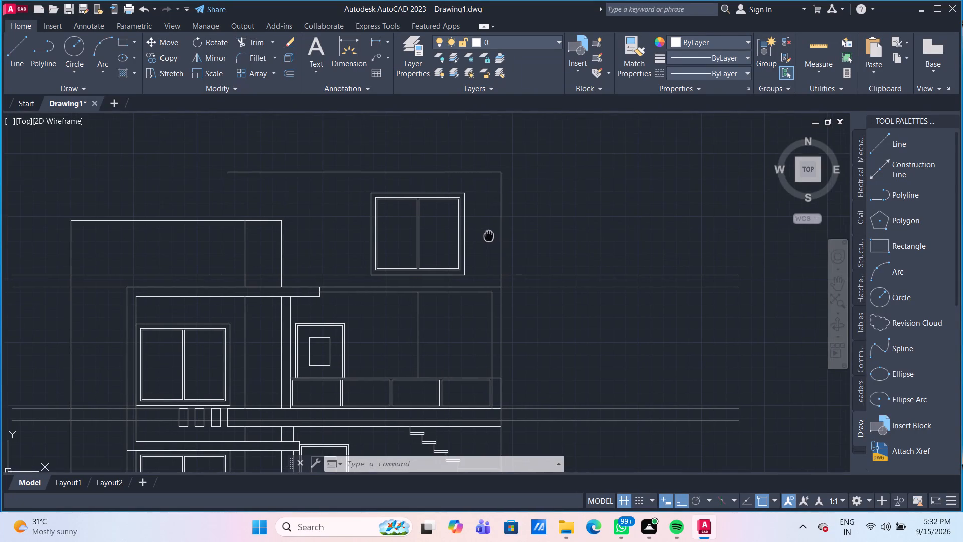
middle_drag(487, 241, 481, 273)
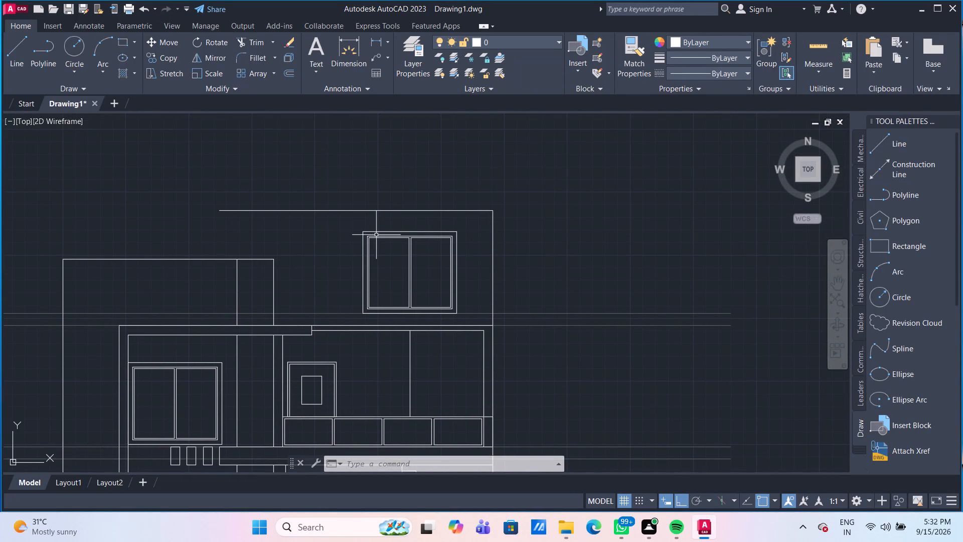
scroll(370, 243, up, 1)
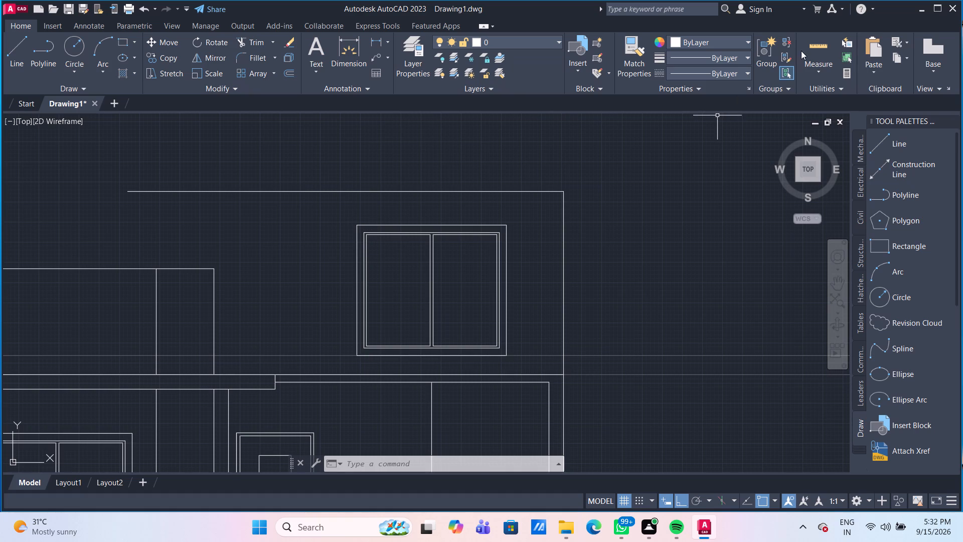
click(805, 49)
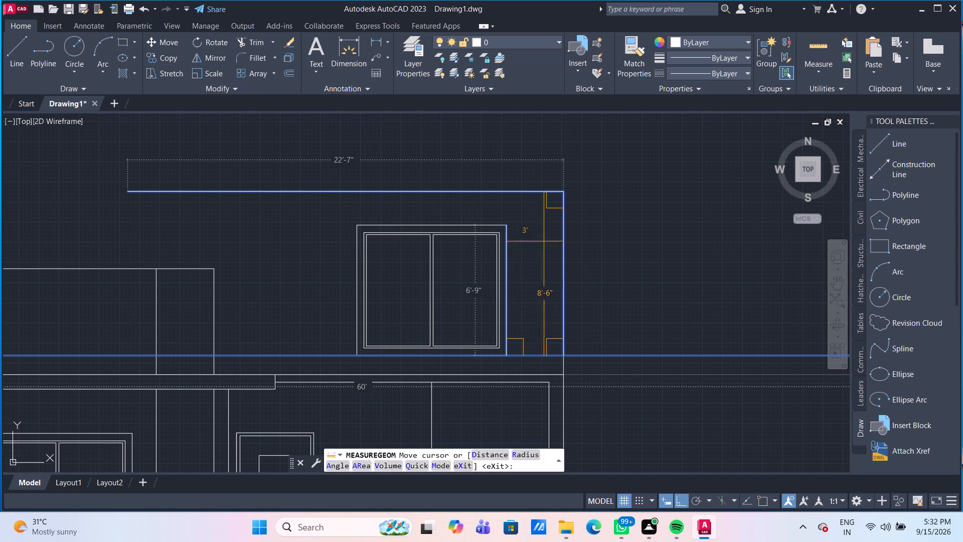
key(Escape)
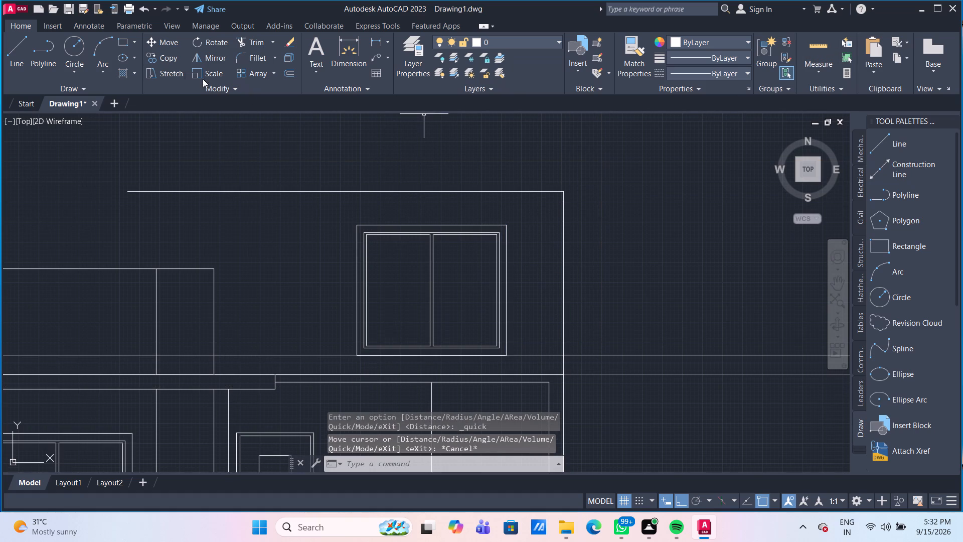
Draw a line 3' leftward from the window frame's top-left corner, continue it vertically up to the top horizontal line, and end it.
click(24, 63)
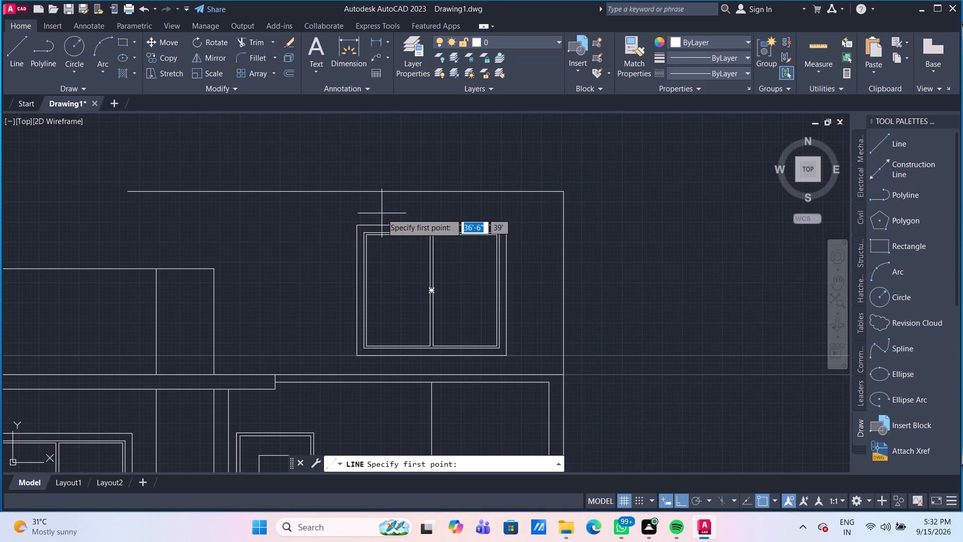
click(356, 223)
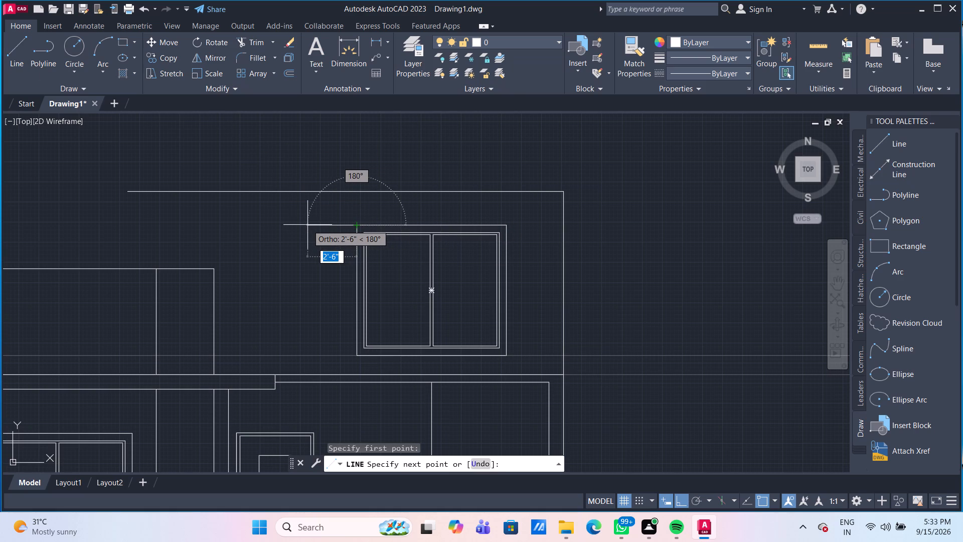
text(3')
key(Return)
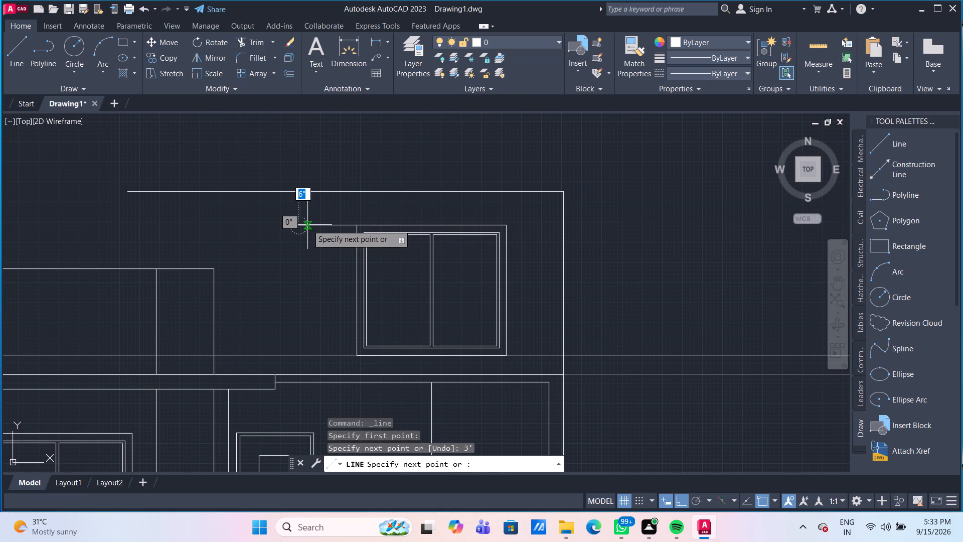
click(299, 193)
key(Return)
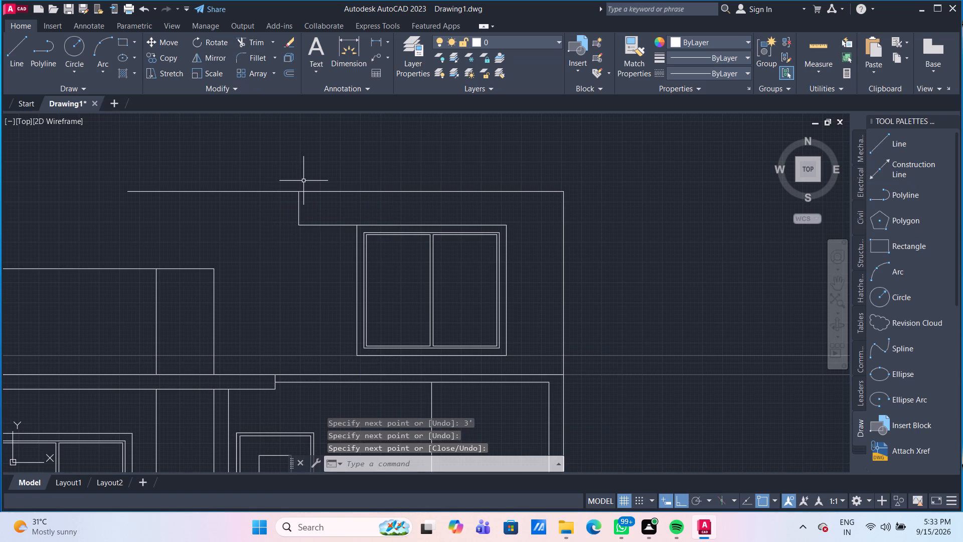
Draw a vertical line from the outer end of the 3' line down to the slab's top line.
click(15, 44)
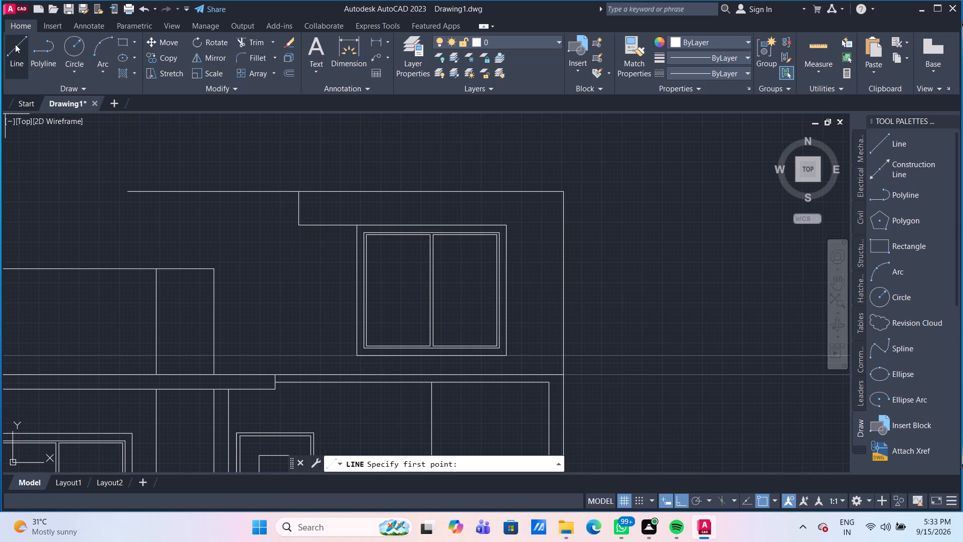
key(Escape)
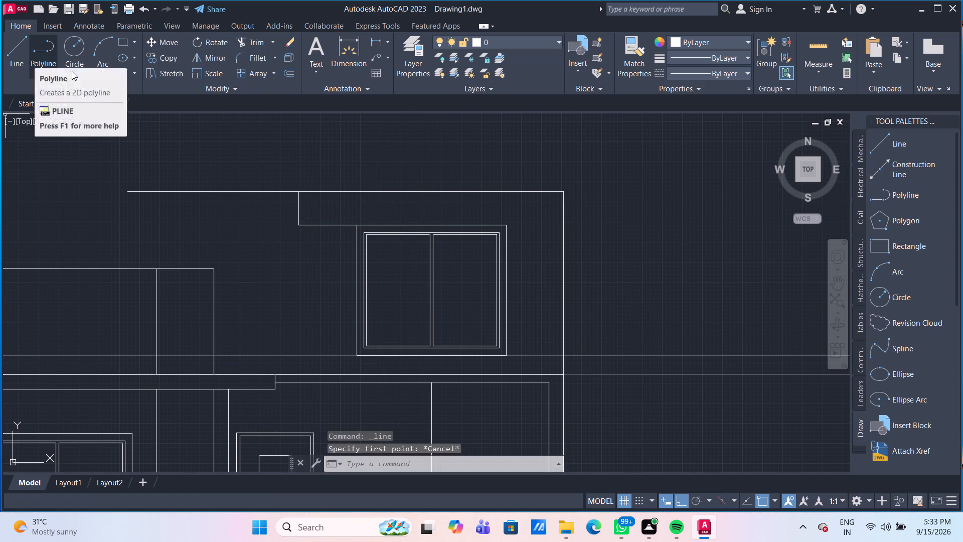
click(13, 54)
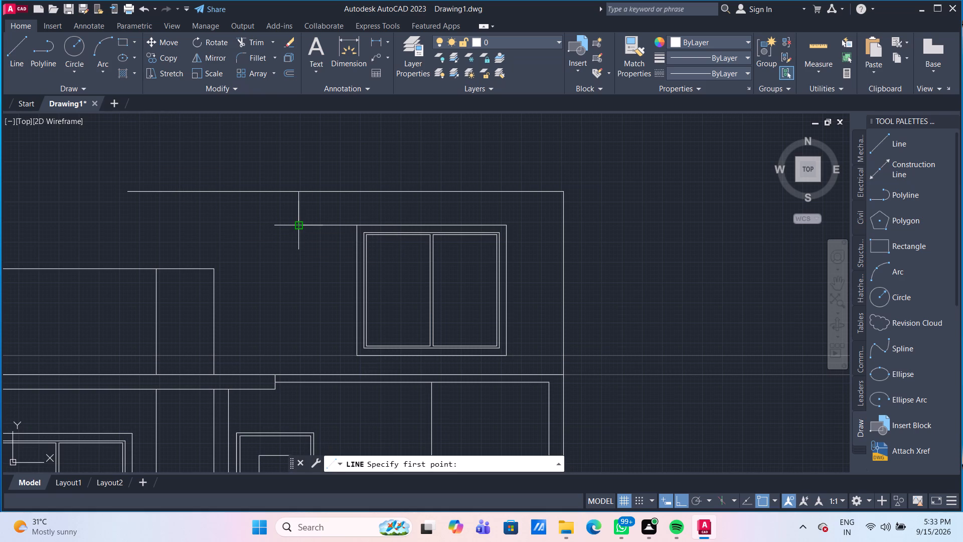
click(299, 225)
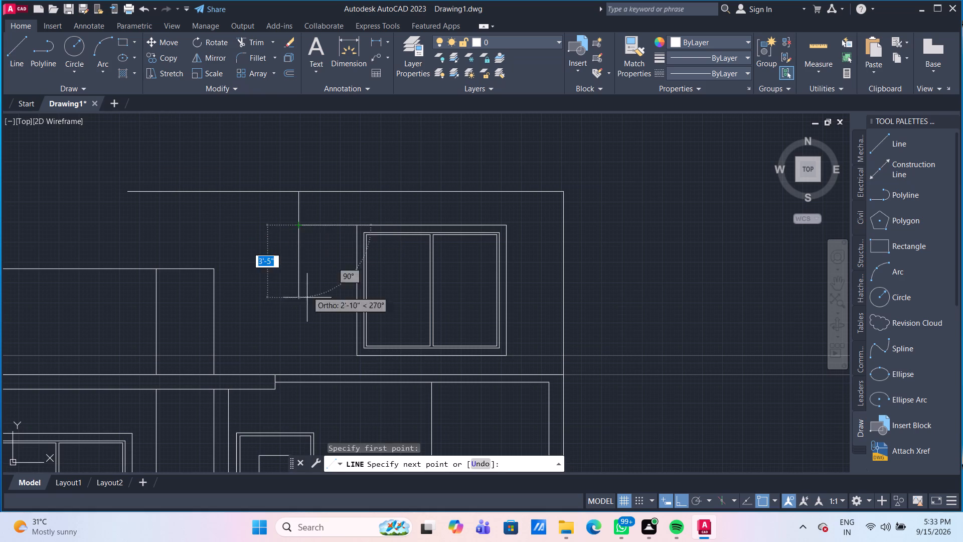
scroll(299, 370, up, 1)
click(298, 381)
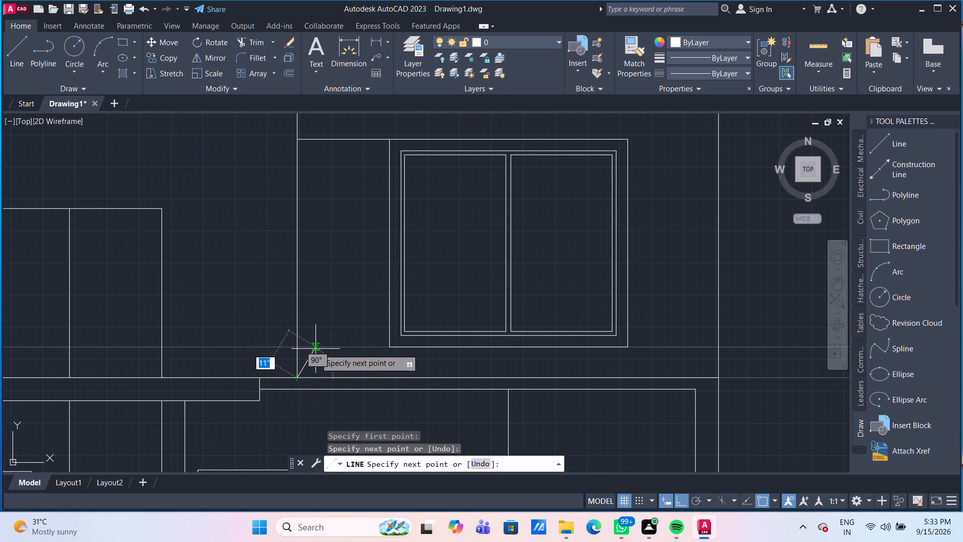
key(Return)
scroll(315, 349, down, 1)
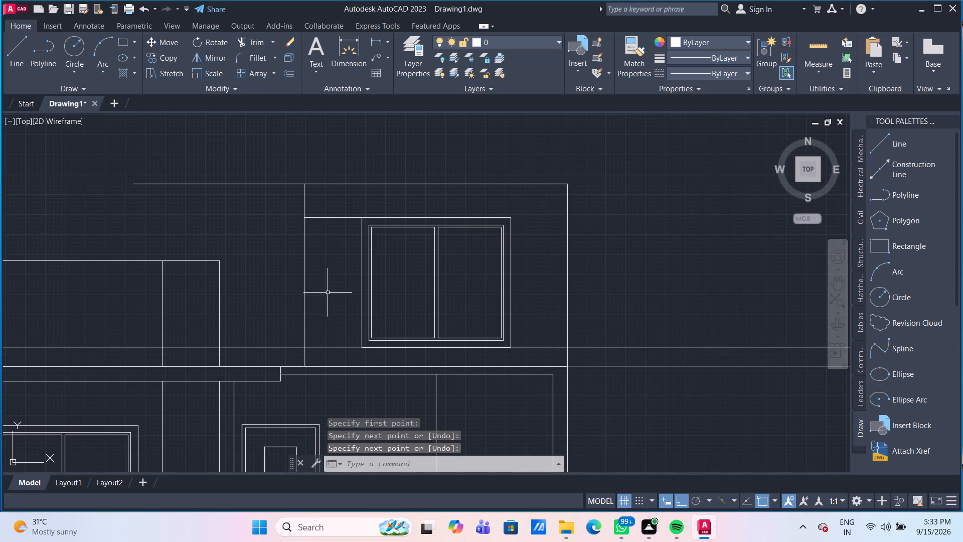
Erase the 3' horizontal helper line beside the top window and the short vertical line above its outer end.
middle_drag(329, 244, 327, 292)
scroll(329, 244, down, 1)
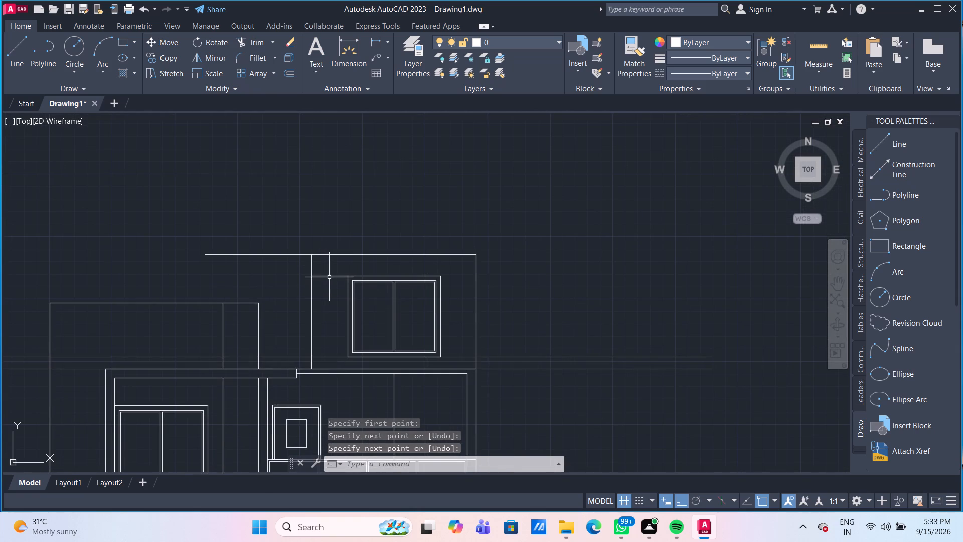
click(329, 277)
click(312, 266)
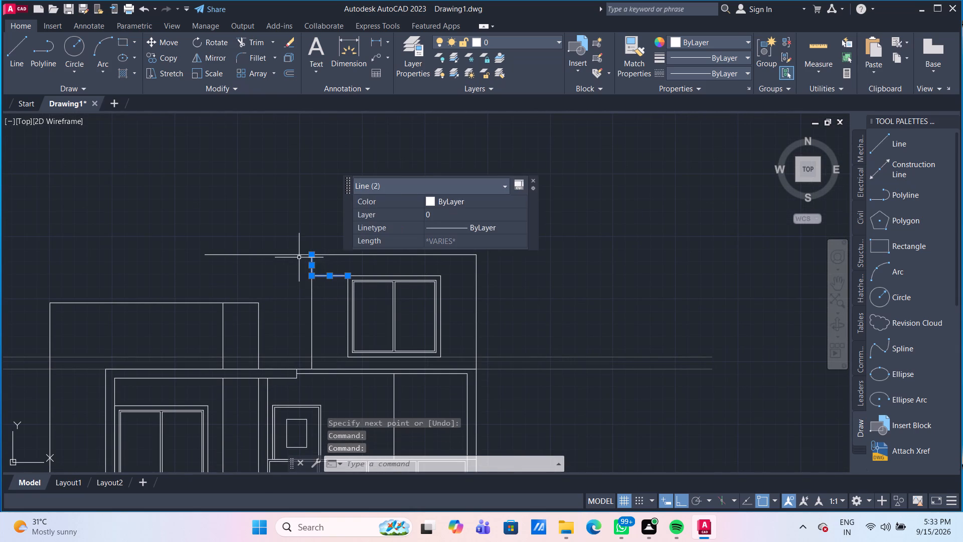
click(295, 255)
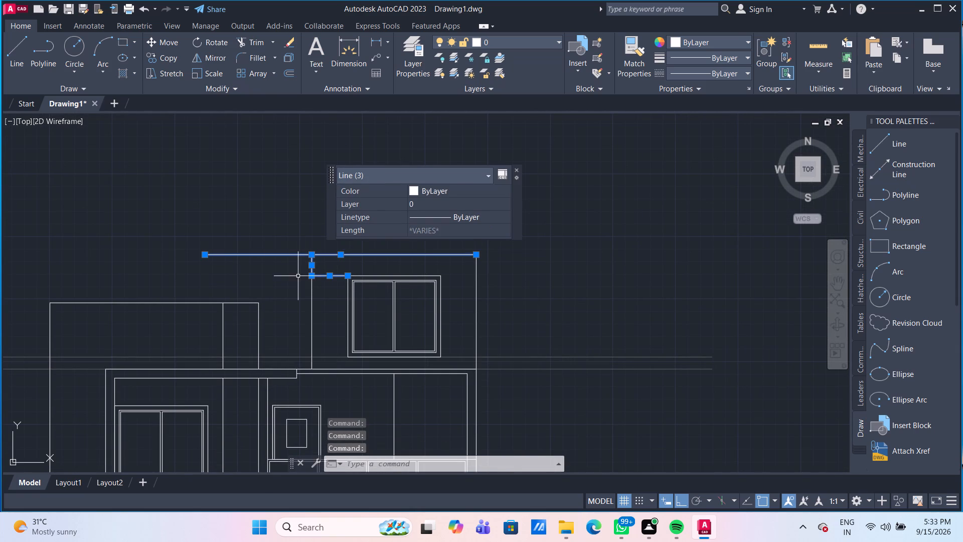
key(Escape)
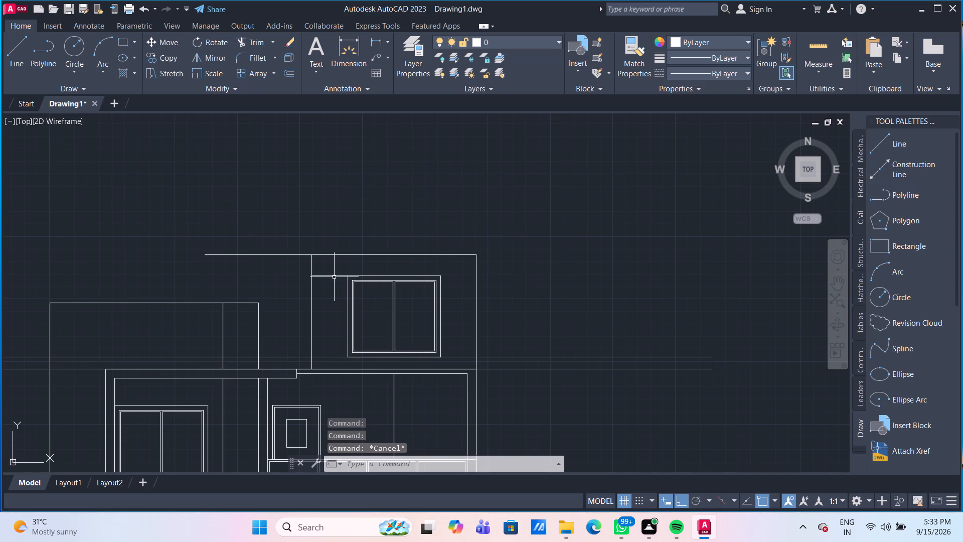
click(334, 277)
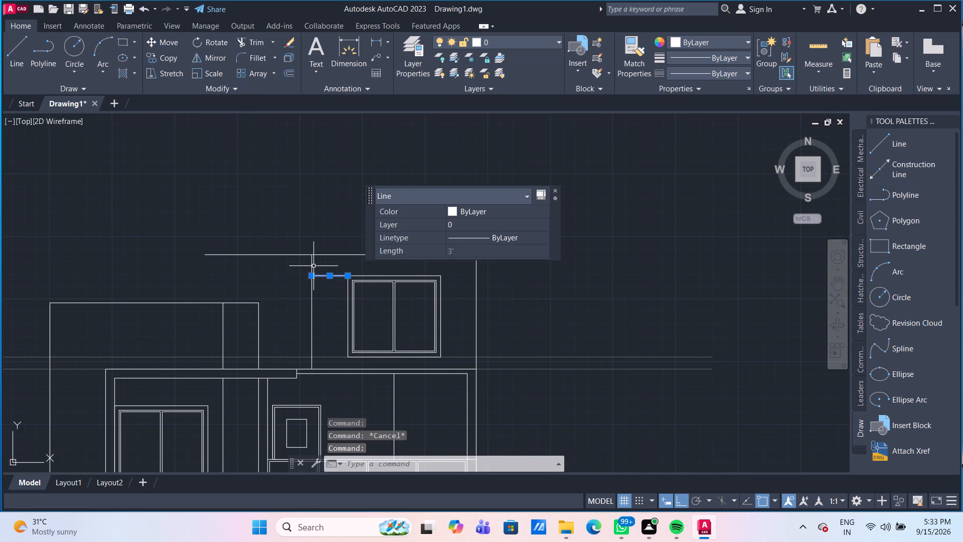
click(311, 265)
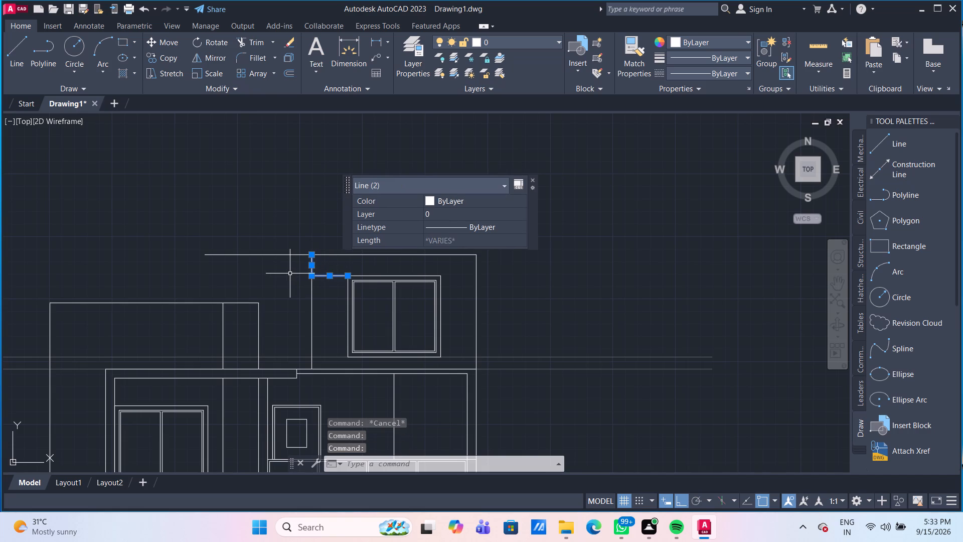
key(Delete)
Extend the new vertical line up to the top horizontal line, and the lower left roof line across to that vertical.
text(EX)
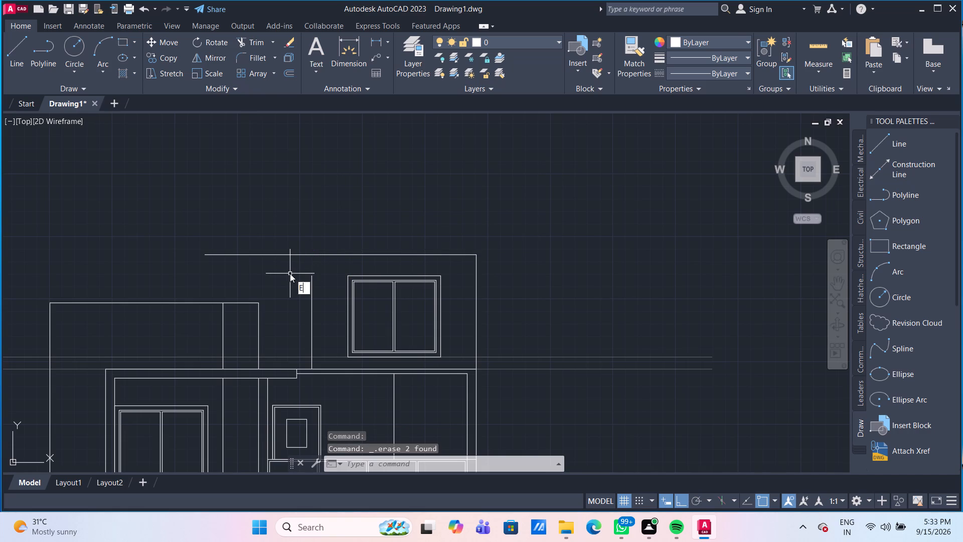
key(Return)
click(312, 289)
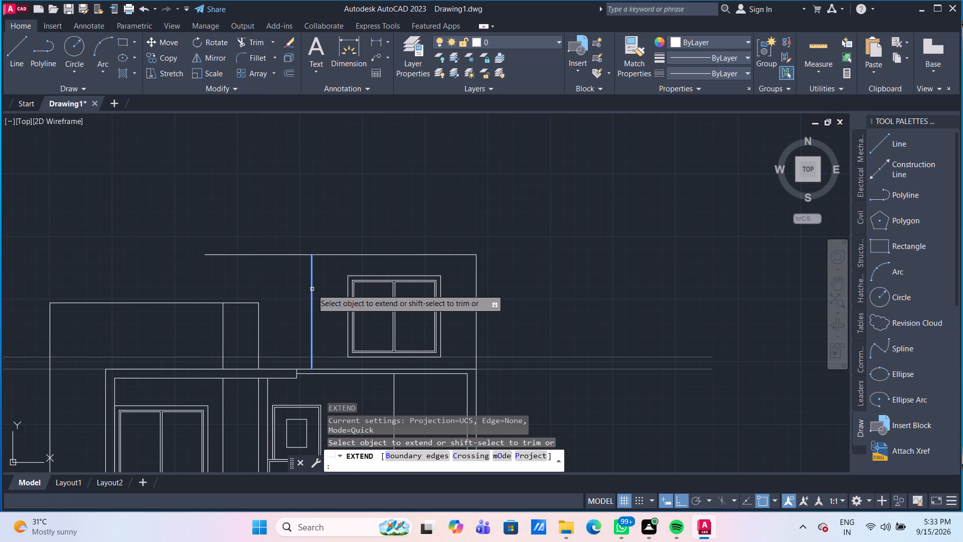
click(244, 303)
key(Escape)
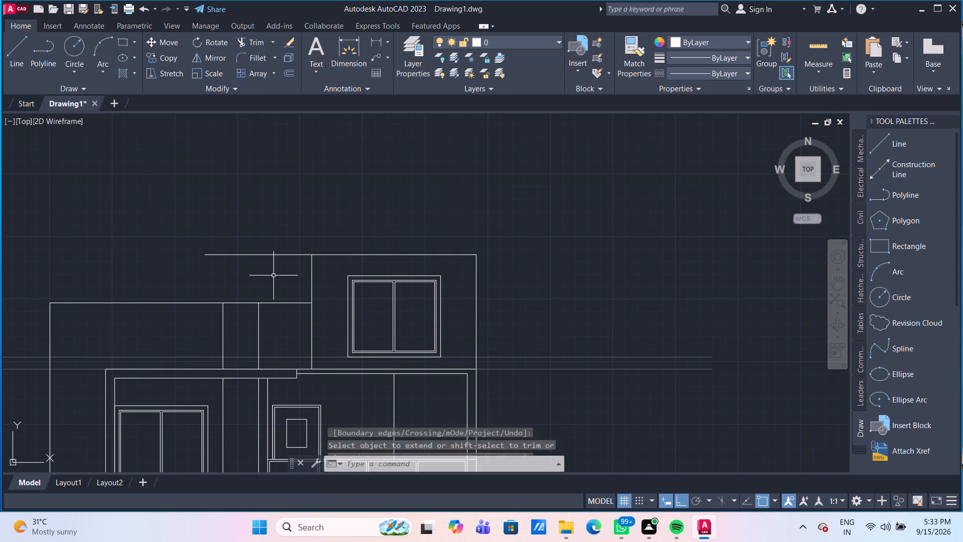
Trim the part of the top horizontal line that overhangs the upper volume's left edge.
text(TR)
key(Return)
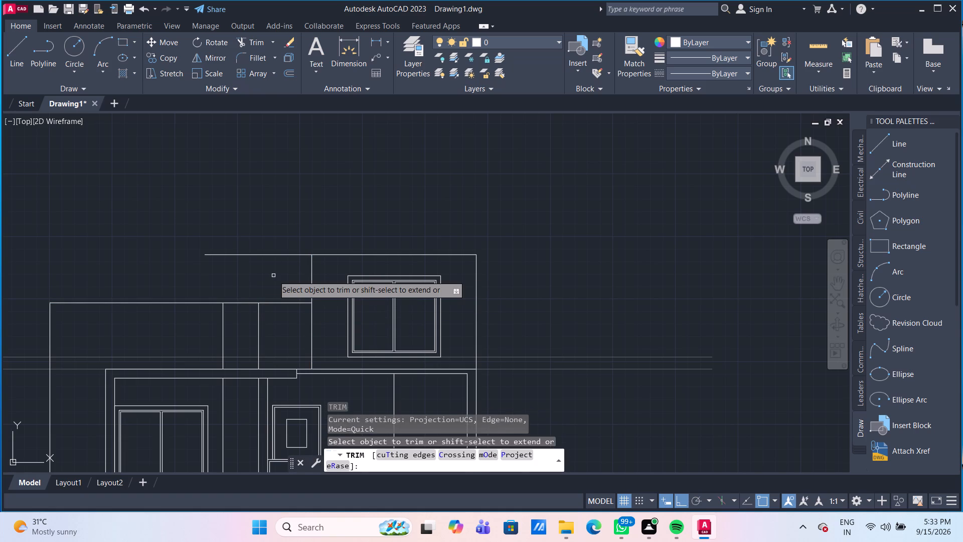
click(273, 276)
click(295, 236)
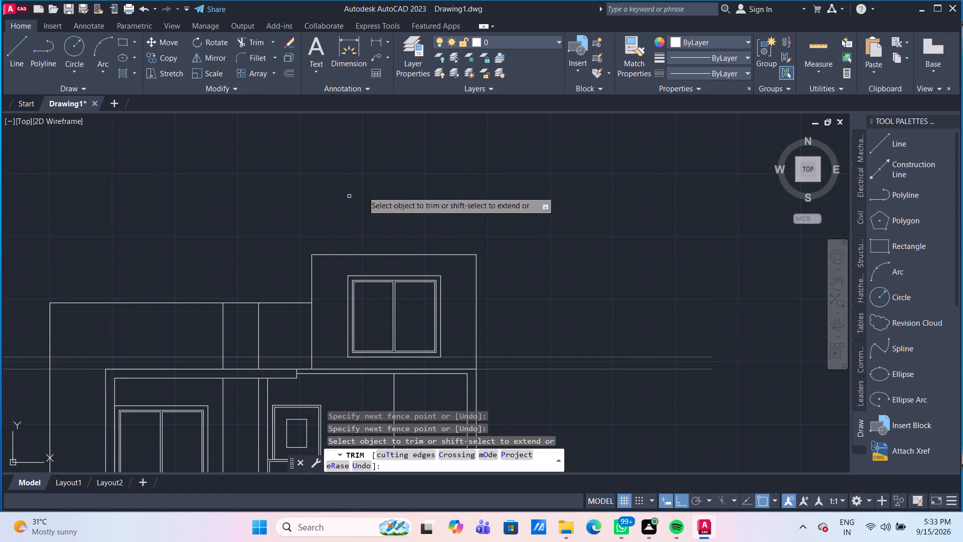
scroll(415, 181, down, 2)
middle_drag(491, 305, 491, 302)
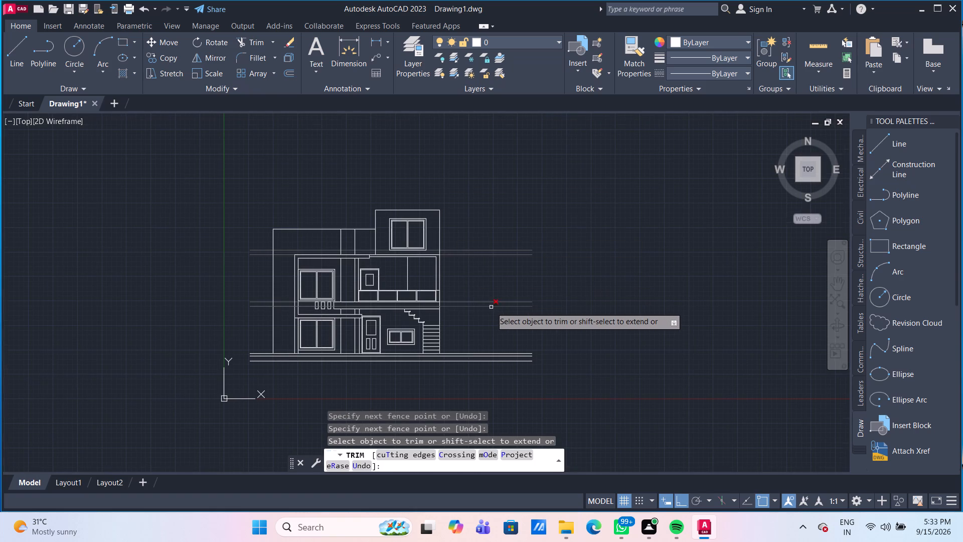
middle_drag(491, 302, 499, 272)
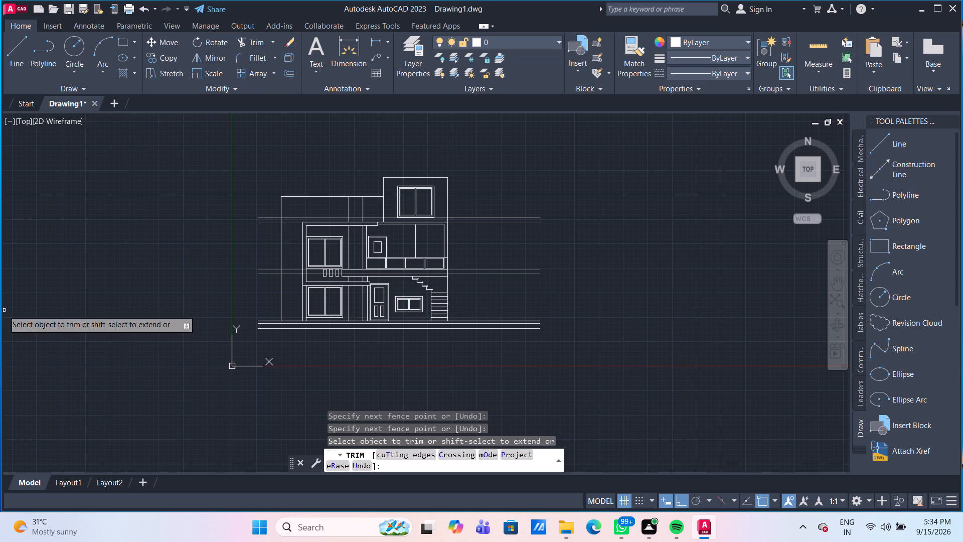
scroll(476, 301, up, 1)
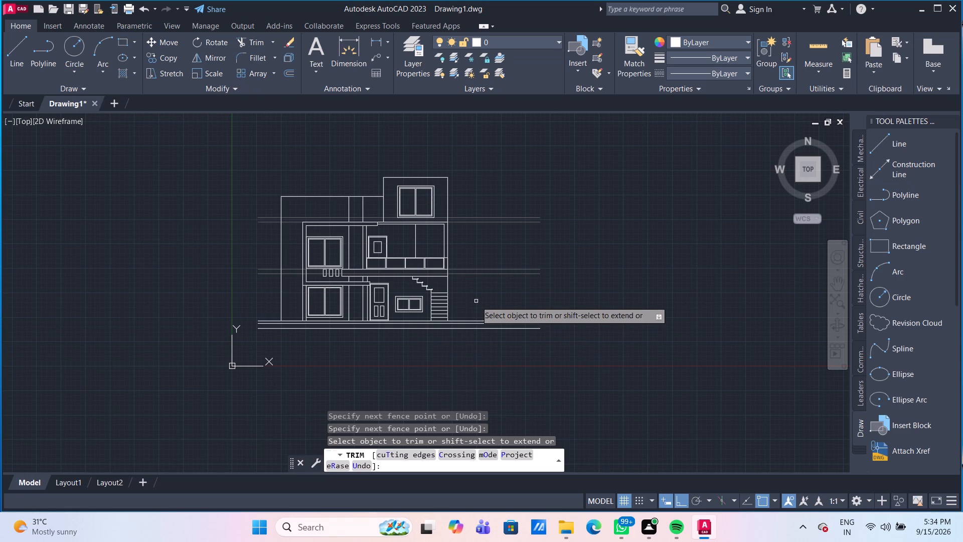
key(Escape)
Check the top window's frame and side margin, and the balcony door's frame and adjacent spacing, with Quick Measure.
scroll(477, 282, up, 2)
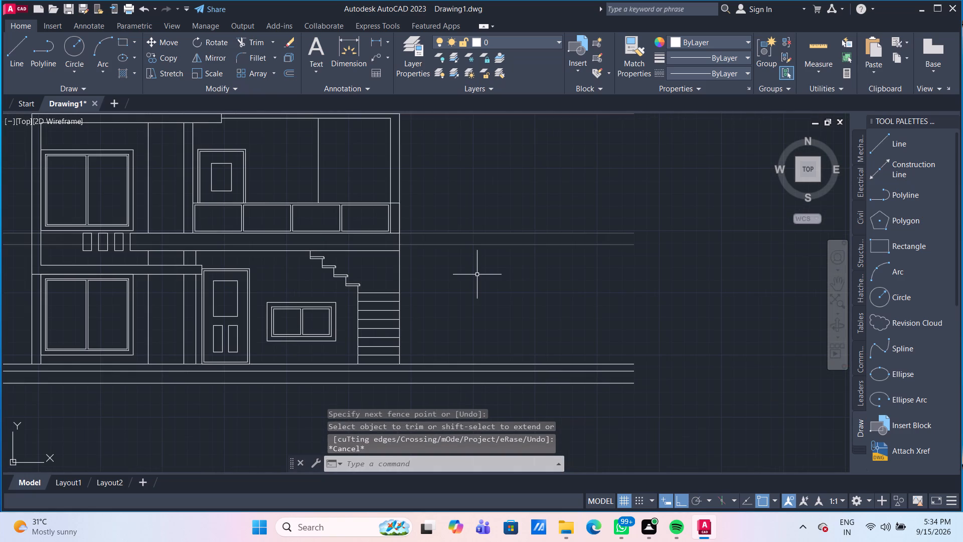
middle_drag(477, 275, 504, 349)
scroll(504, 349, down, 1)
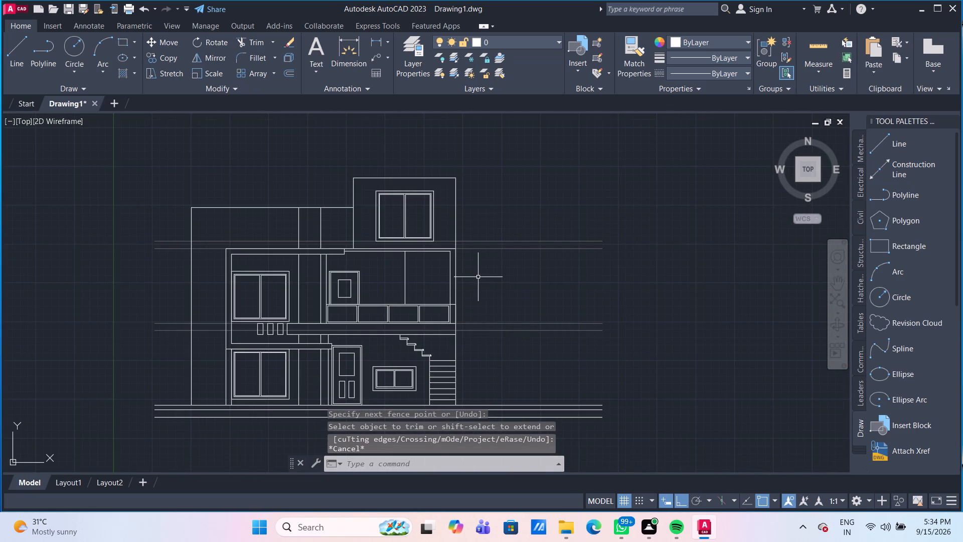
scroll(478, 277, up, 1)
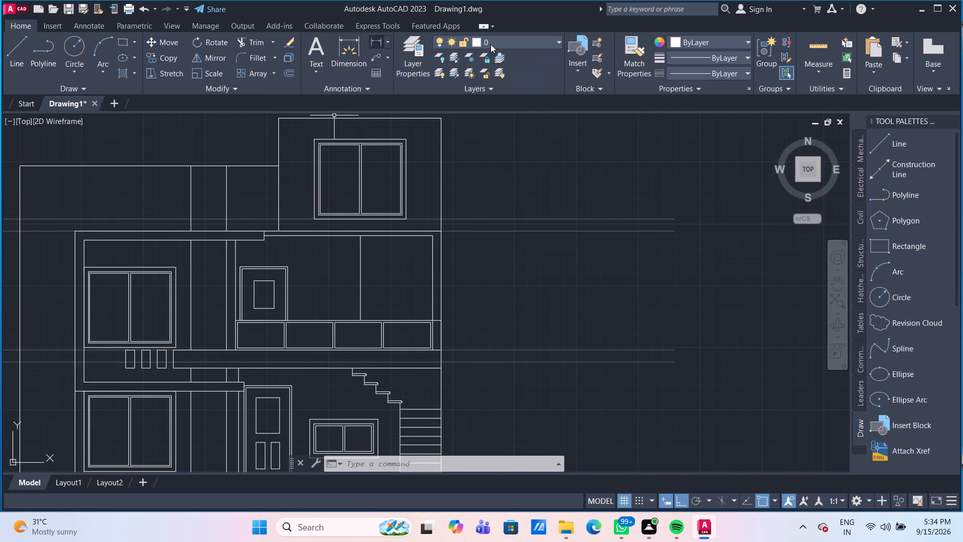
click(818, 44)
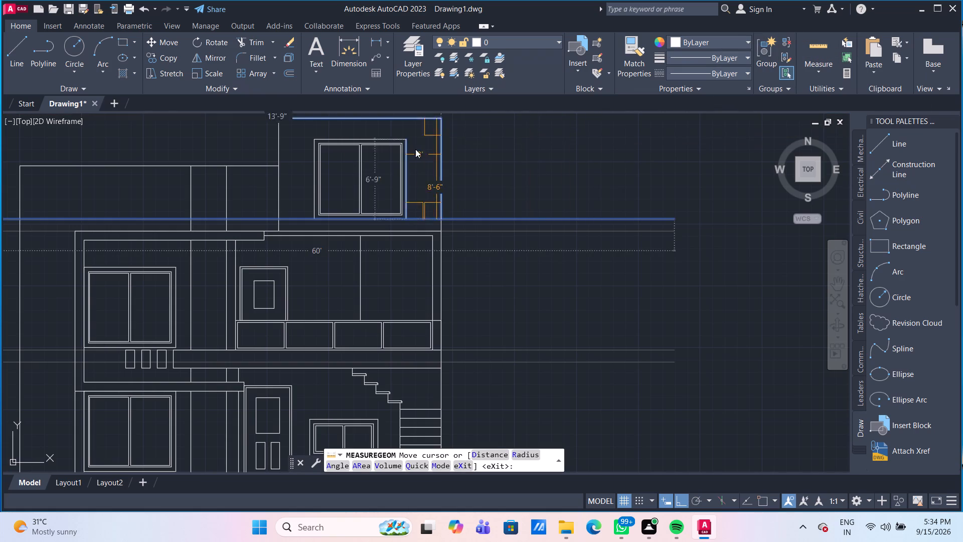
scroll(321, 142, up, 2)
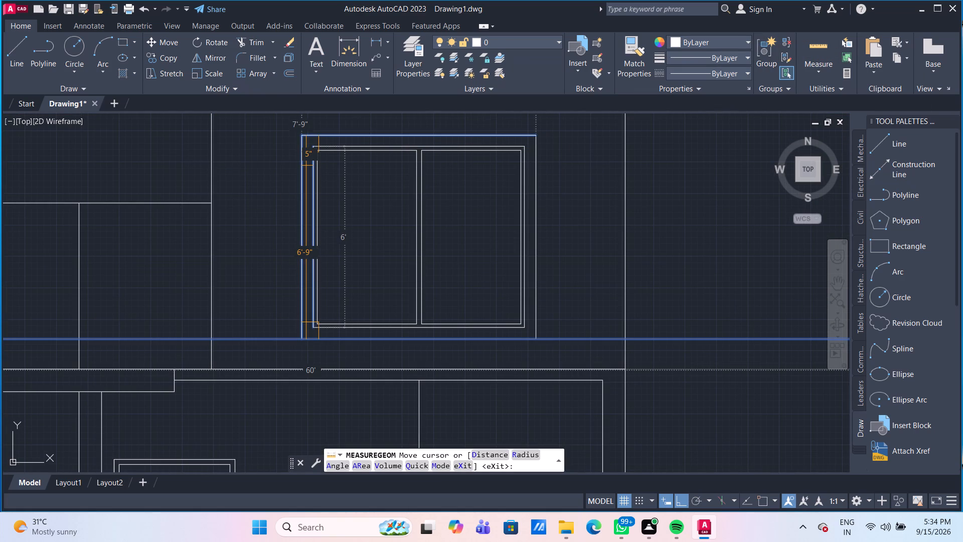
scroll(292, 165, down, 2)
middle_drag(284, 171, 273, 150)
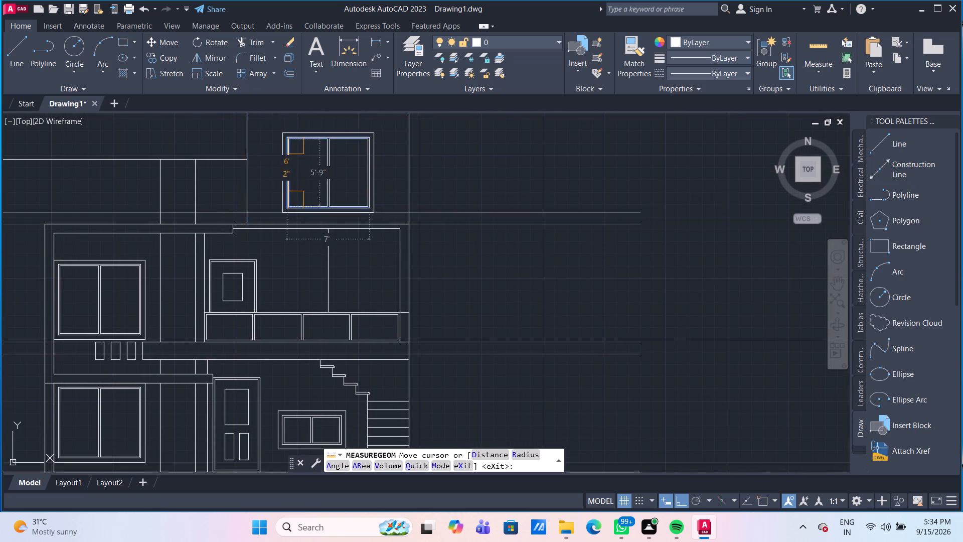
scroll(242, 217, up, 3)
scroll(225, 221, down, 3)
middle_drag(271, 314, 254, 261)
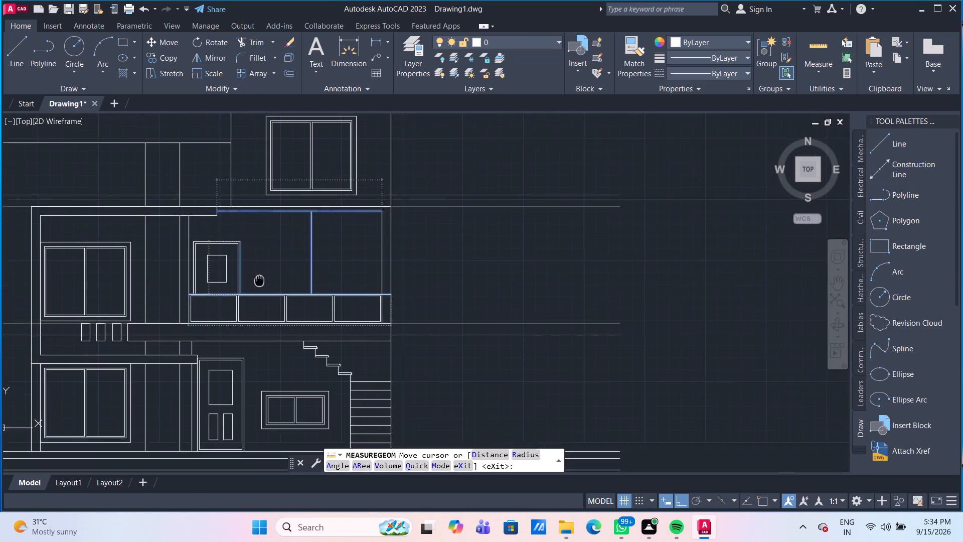
middle_drag(254, 261, 248, 237)
scroll(227, 229, up, 3)
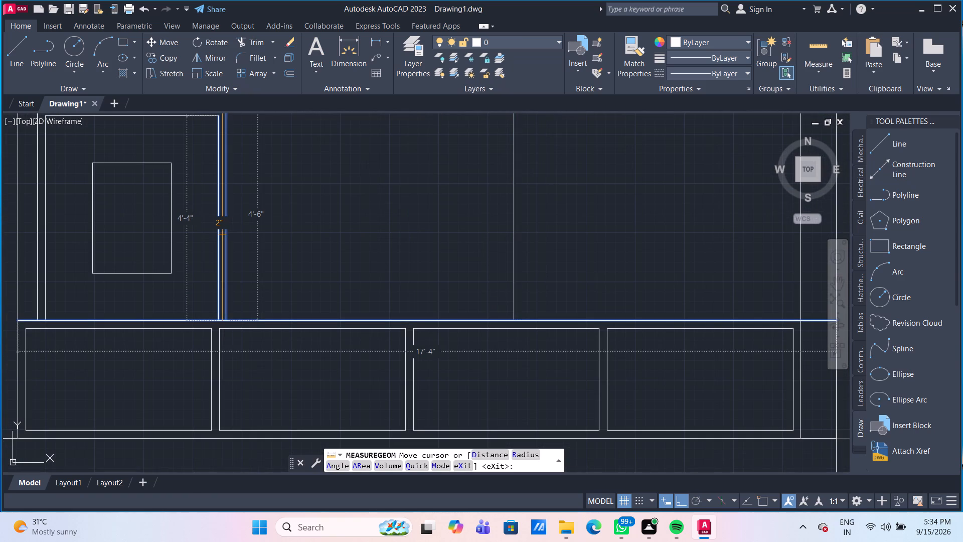
middle_drag(222, 234, 219, 245)
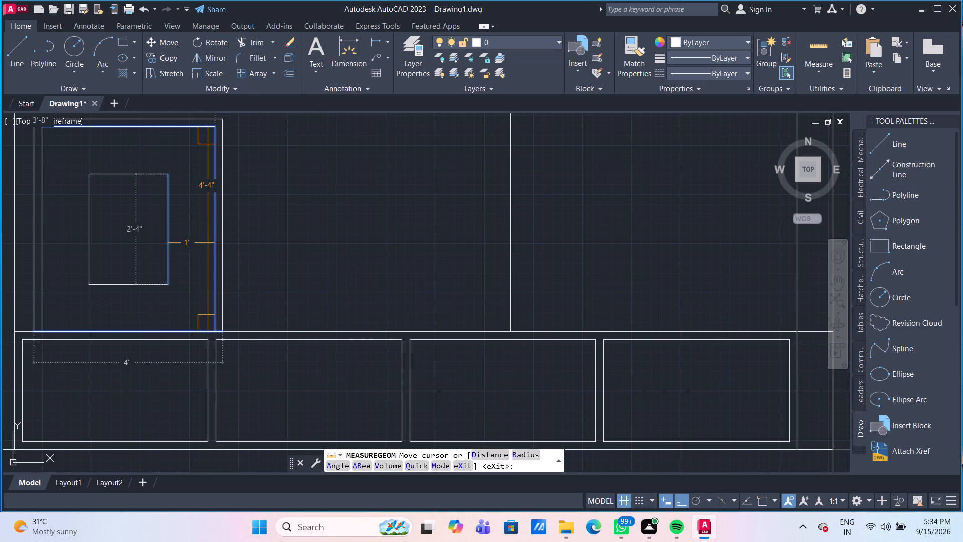
scroll(208, 243, down, 1)
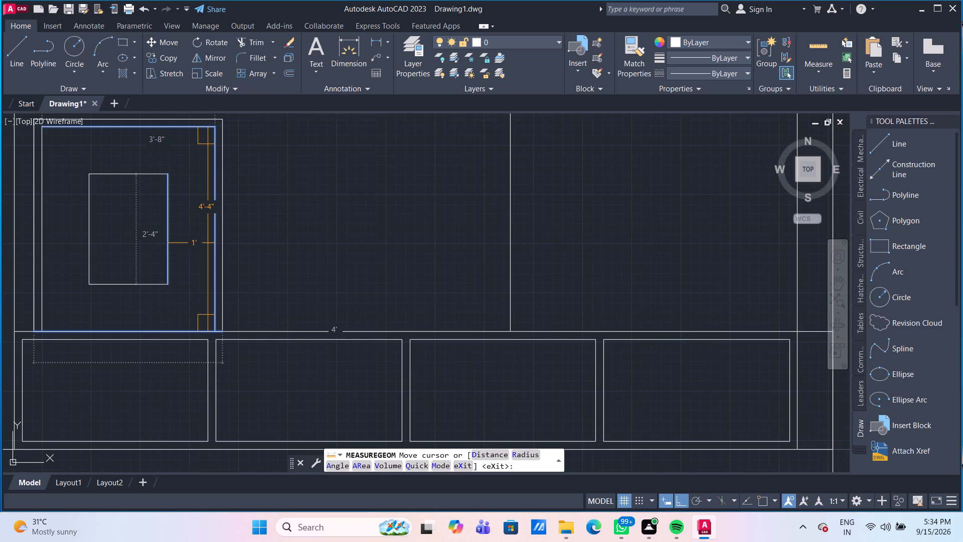
scroll(208, 243, up, 1)
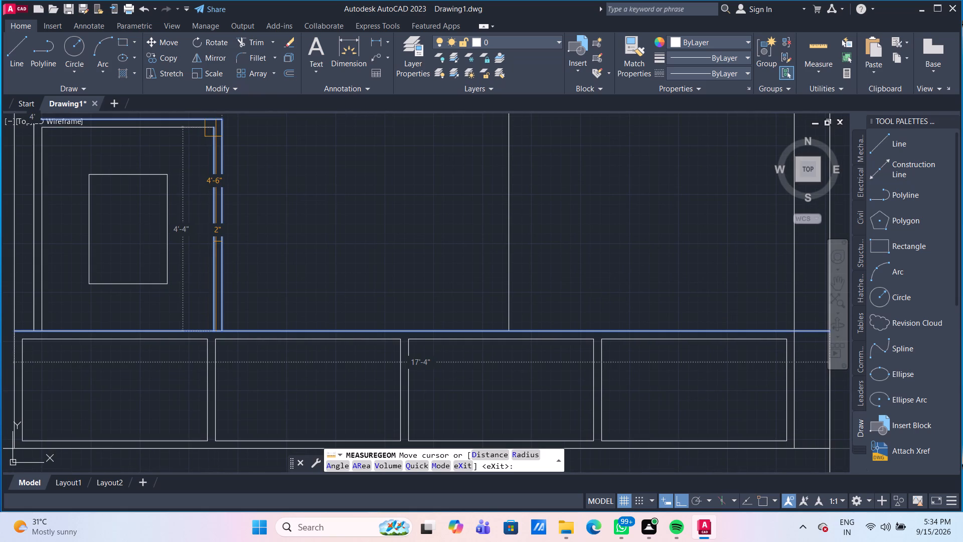
middle_drag(216, 241, 216, 247)
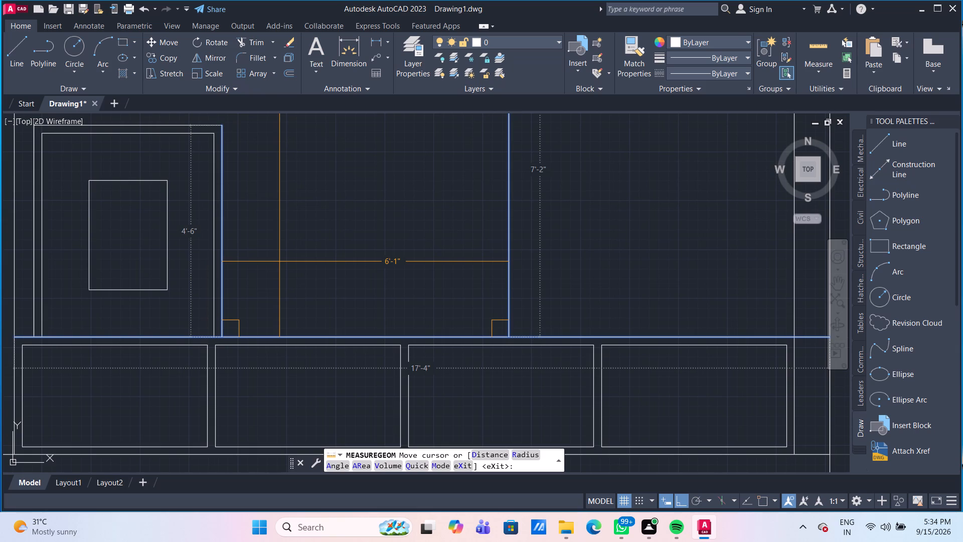
key(Escape)
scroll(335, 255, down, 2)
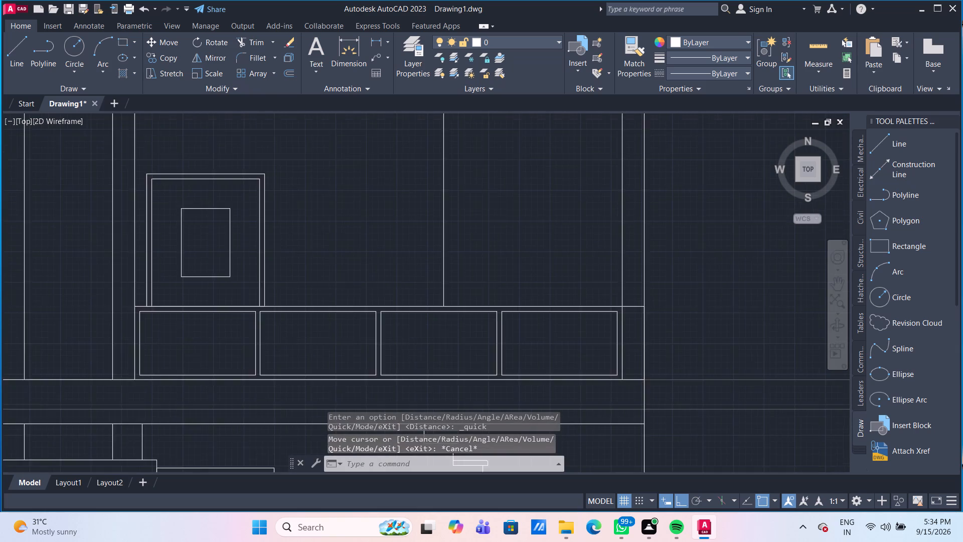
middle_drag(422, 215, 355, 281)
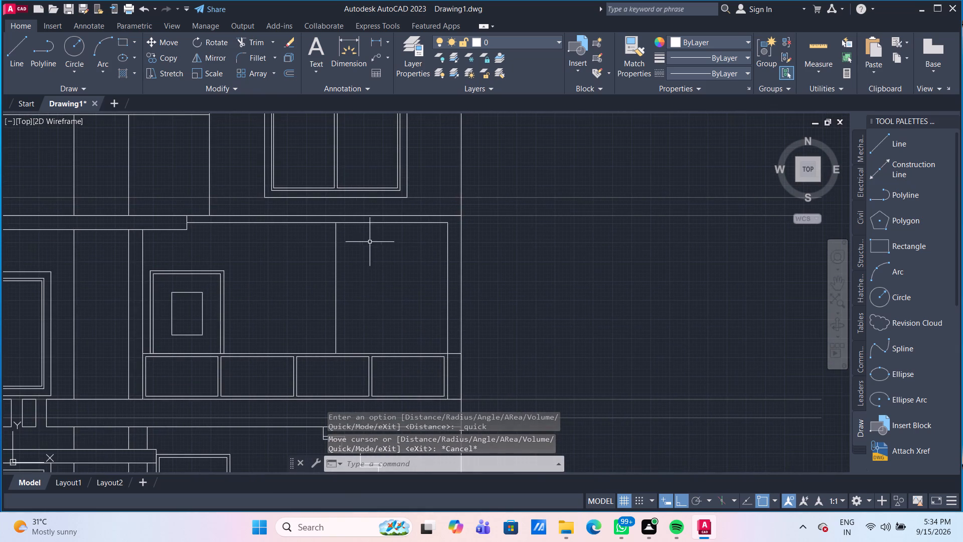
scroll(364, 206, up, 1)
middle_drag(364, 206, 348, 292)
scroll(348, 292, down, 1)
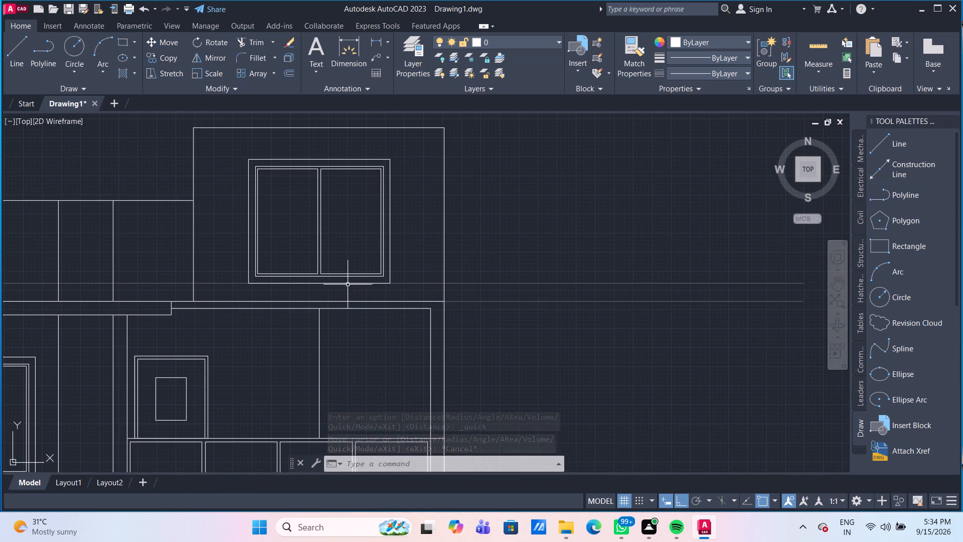
Copy the complete top window horizontally to the empty area outside the upper volume's outer edge.
drag(414, 261, 393, 246)
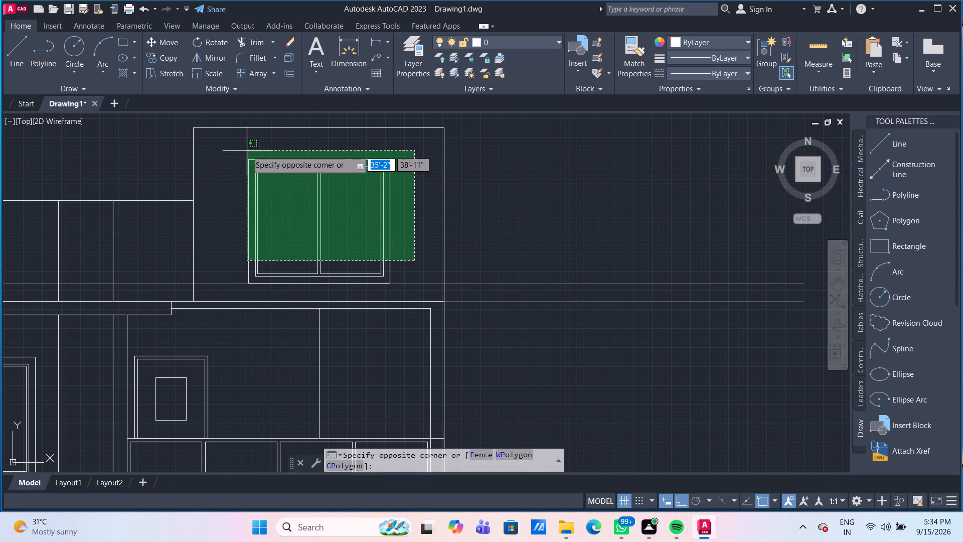
click(241, 149)
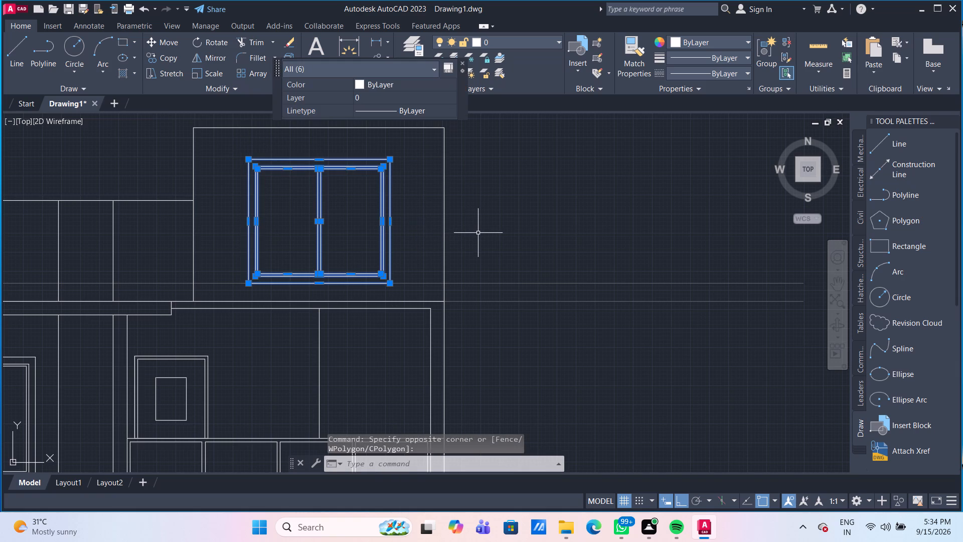
text(CO)
key(Return)
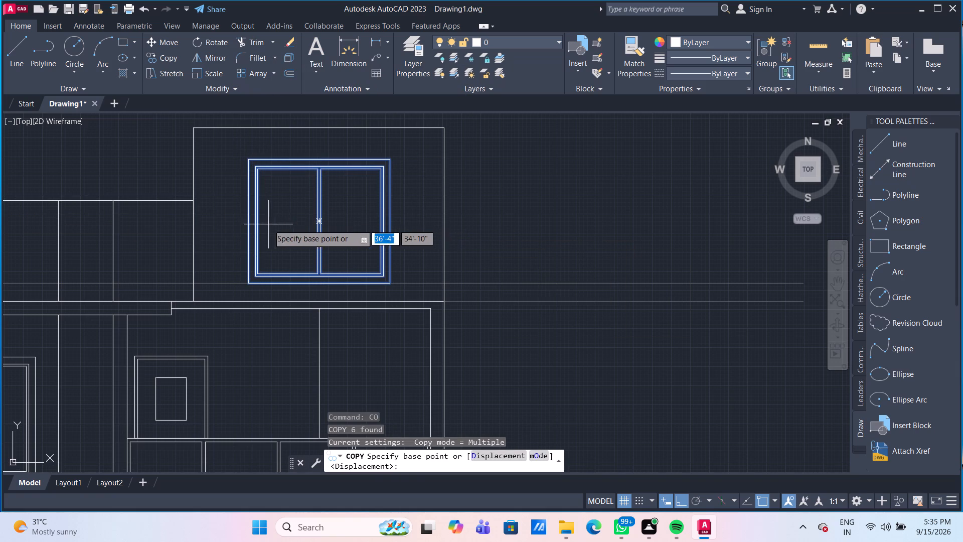
click(318, 224)
click(606, 234)
key(Escape)
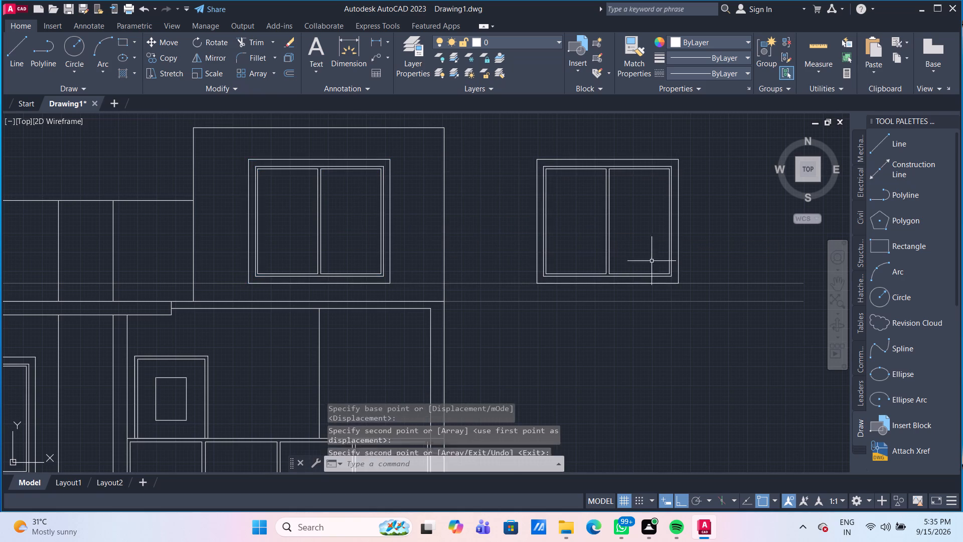
Move the copied window straight up until its top is about level with the upper volume's top line.
click(701, 306)
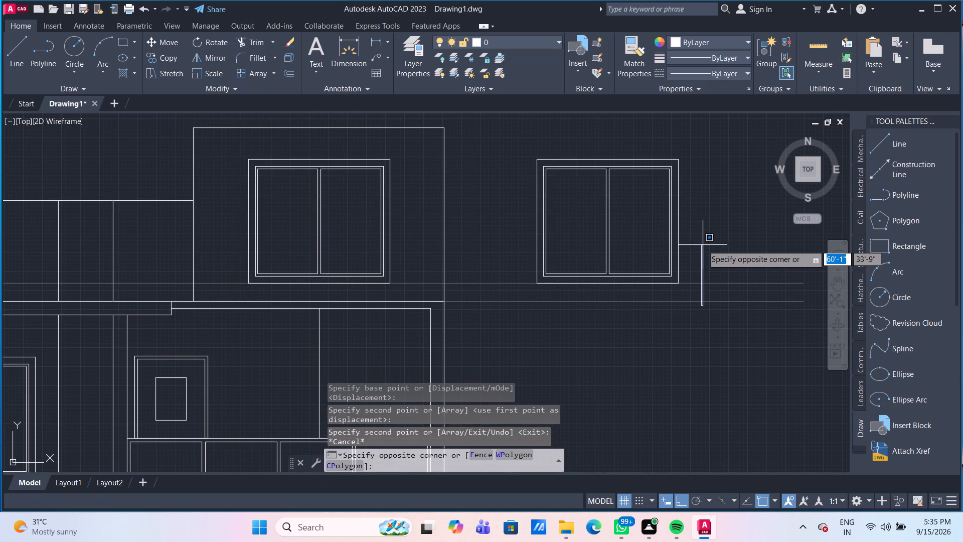
key(Escape)
drag(694, 244, 641, 191)
click(524, 126)
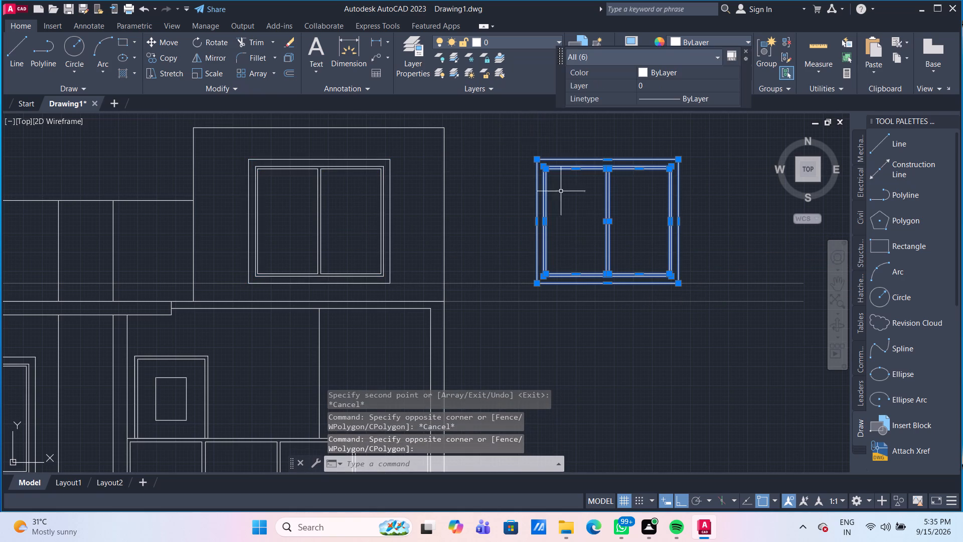
key(m)
key(Return)
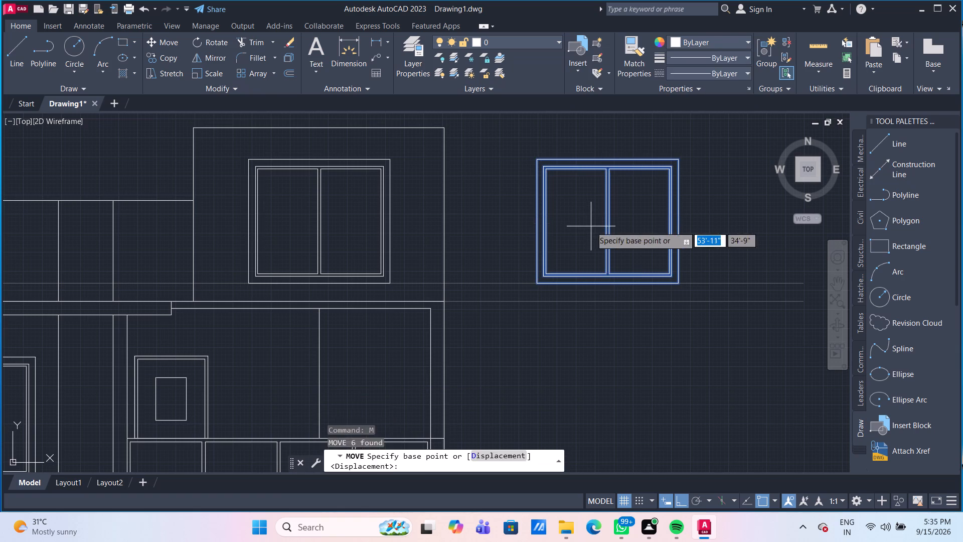
click(591, 226)
click(583, 195)
key(Escape)
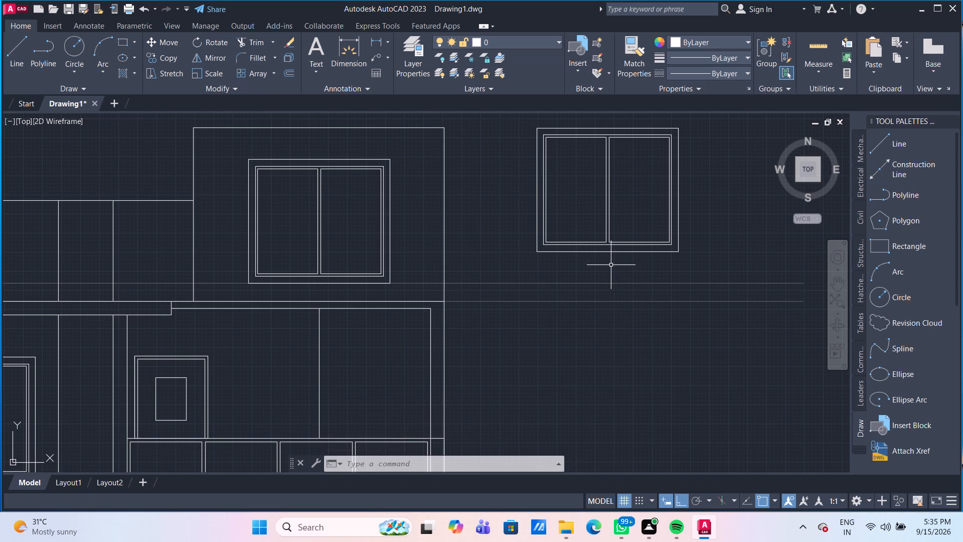
Dimension the balcony door's height from the frame's top corner to the railing line, placing the dimension beside the door.
scroll(671, 232, down, 2)
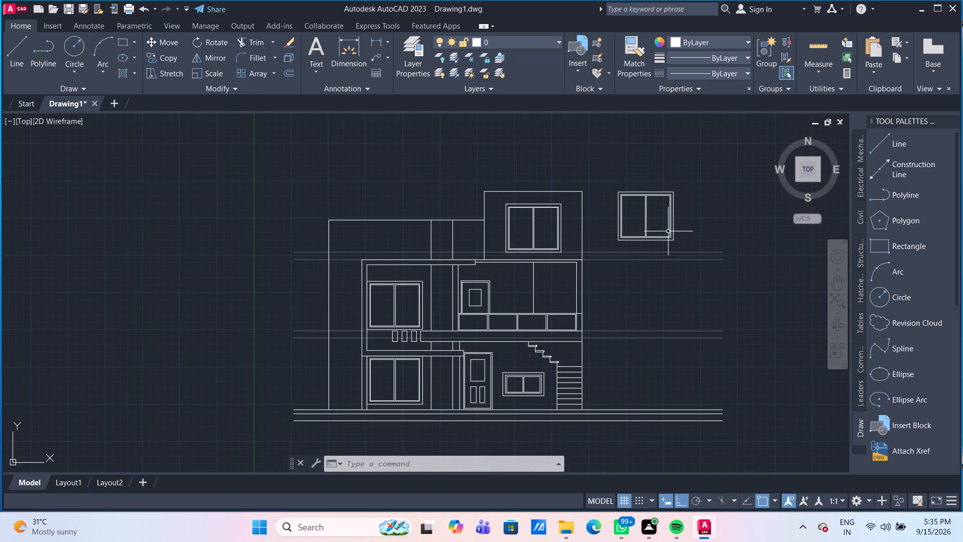
scroll(553, 269, up, 1)
scroll(497, 294, up, 1)
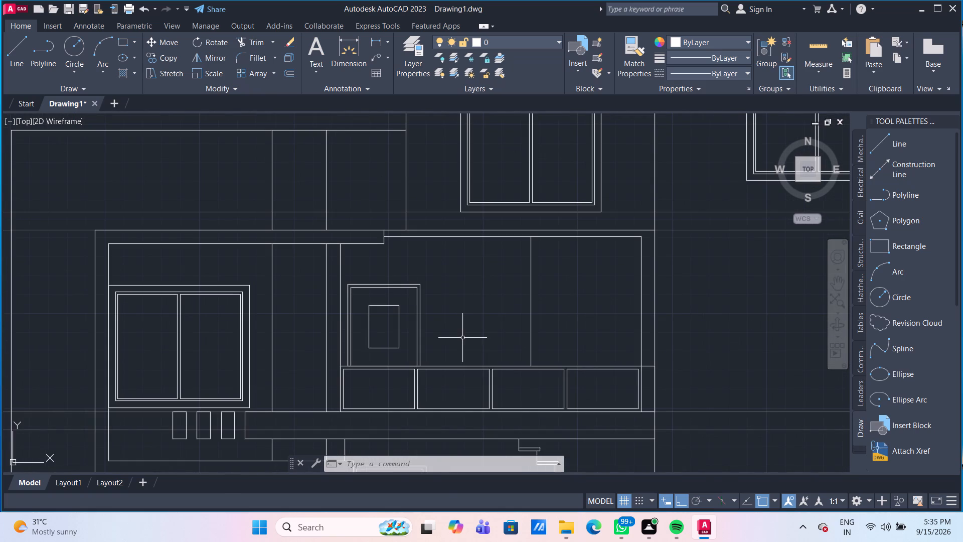
scroll(462, 338, up, 1)
middle_drag(453, 301, 446, 285)
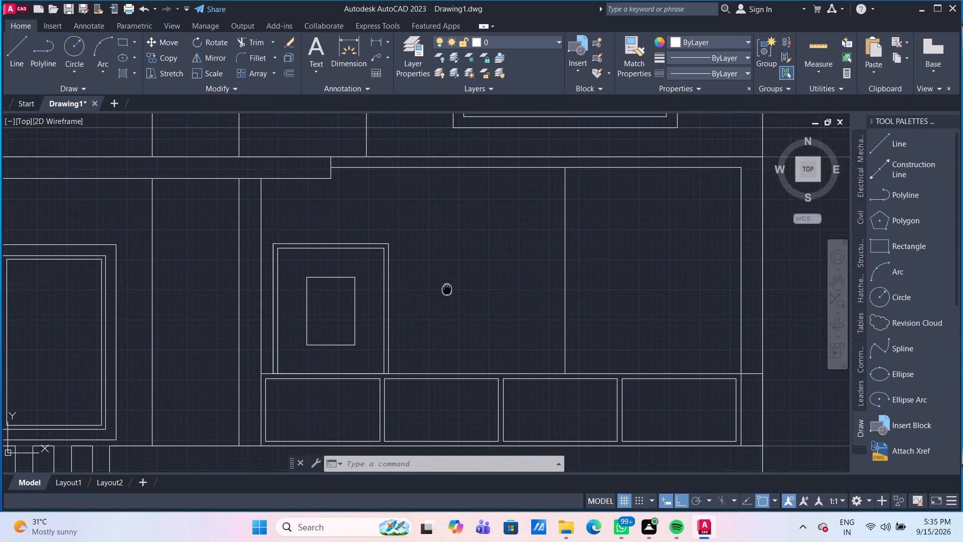
middle_drag(446, 285, 426, 233)
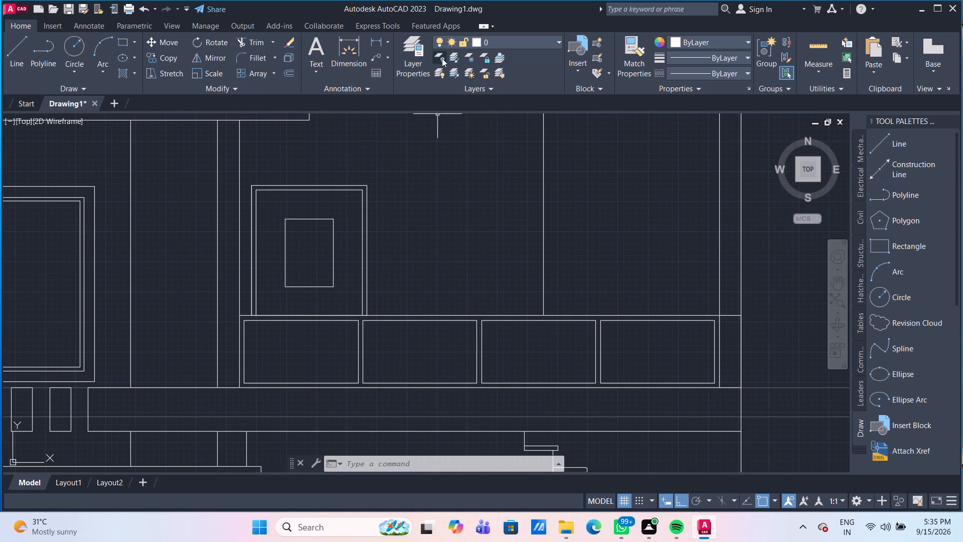
click(354, 46)
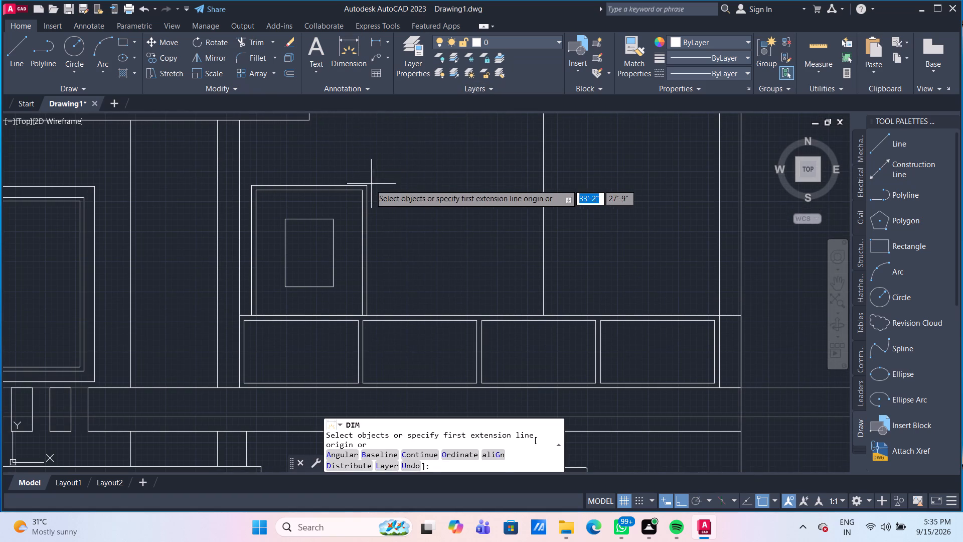
click(366, 186)
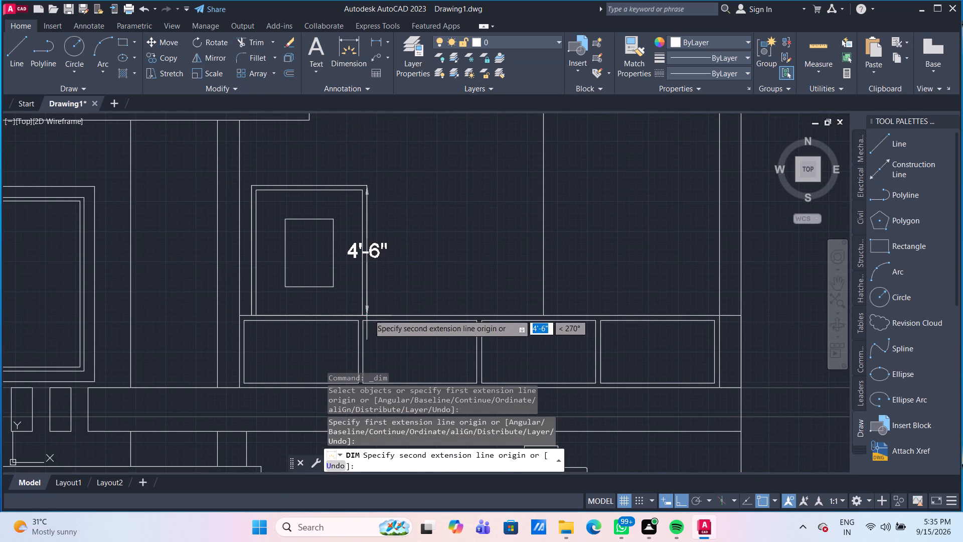
click(365, 319)
click(397, 313)
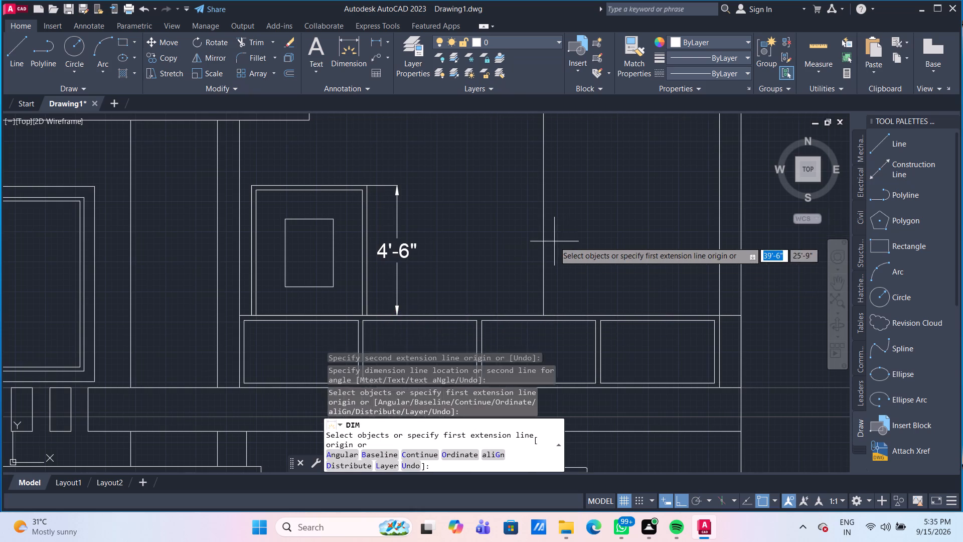
Check the copied window's overall height with the Dimension tool, without placing a dimension.
scroll(554, 241, down, 2)
middle_drag(701, 230, 553, 281)
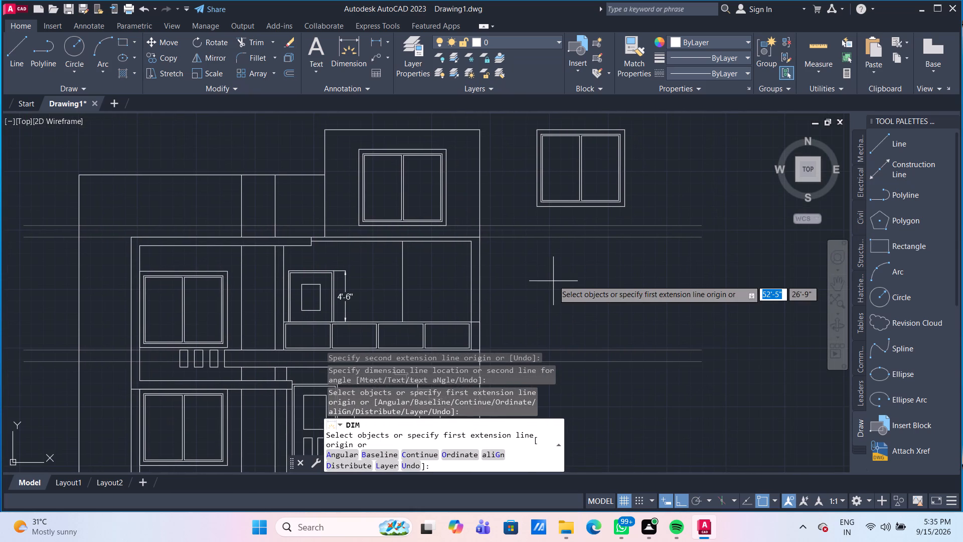
scroll(662, 183, up, 1)
middle_drag(658, 183, 593, 238)
click(536, 156)
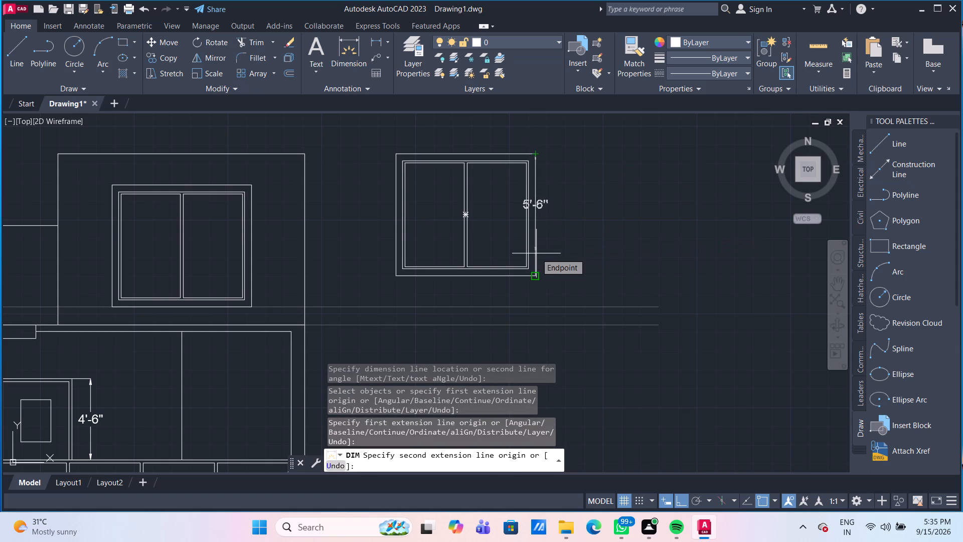
scroll(536, 253, up, 2)
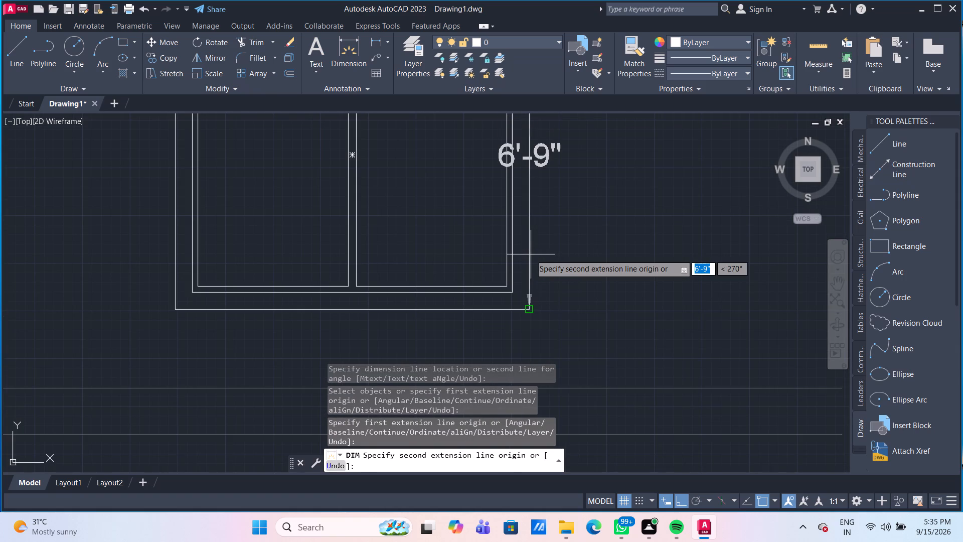
scroll(531, 254, down, 1)
middle_click(530, 254)
scroll(533, 256, down, 1)
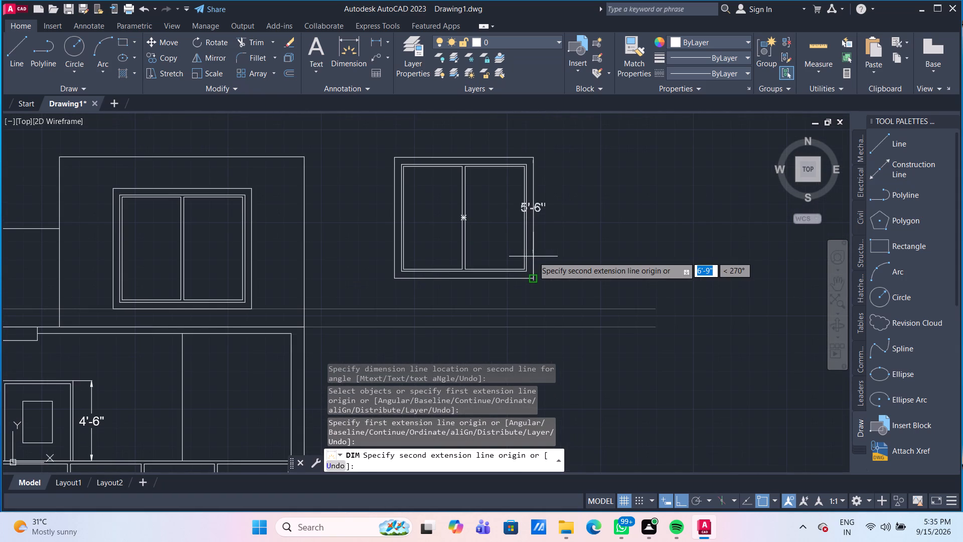
click(533, 256)
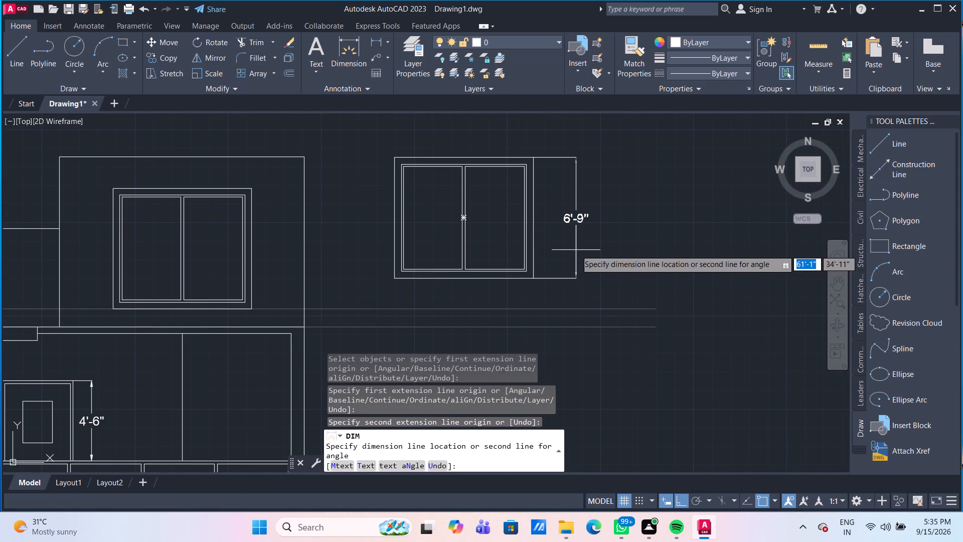
key(Escape)
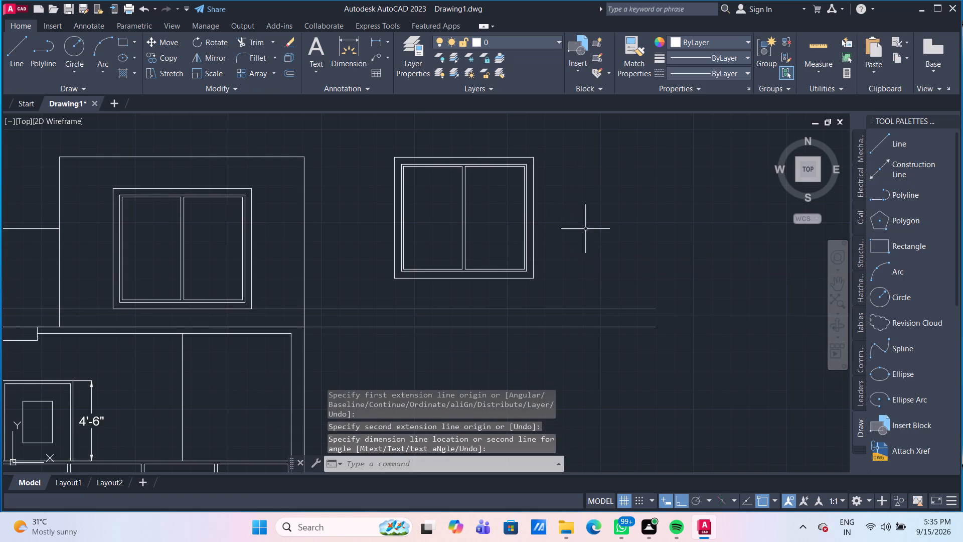
From the copied window's upper outer corner, draw lines 2' outward, 5'6" down, and back horizontally past the window's far side.
click(22, 52)
click(535, 157)
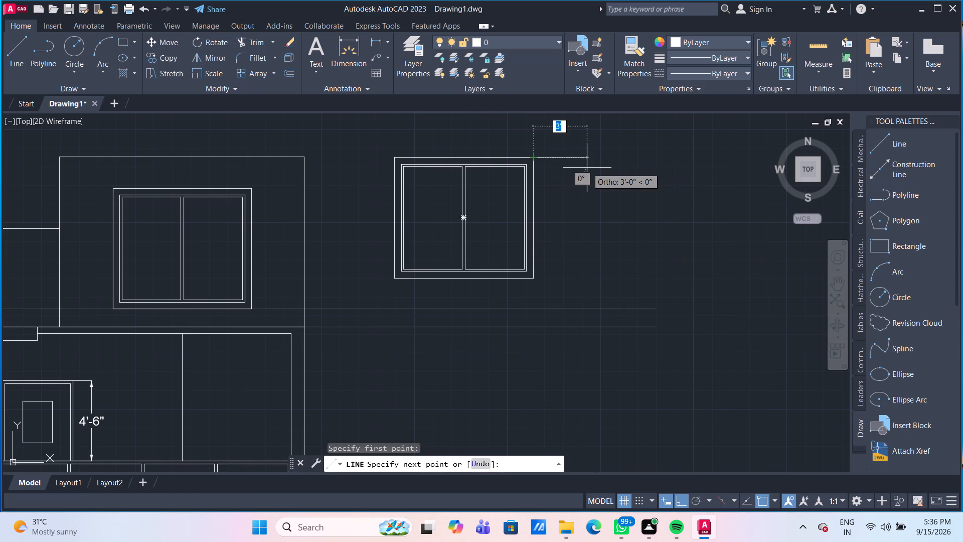
text(2')
key(Return)
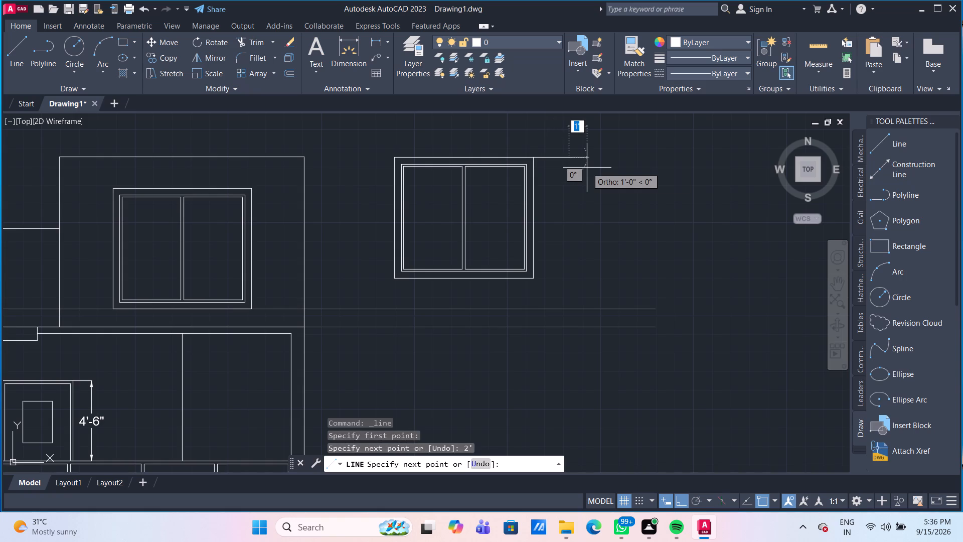
text(5')
text(6")
key(Return)
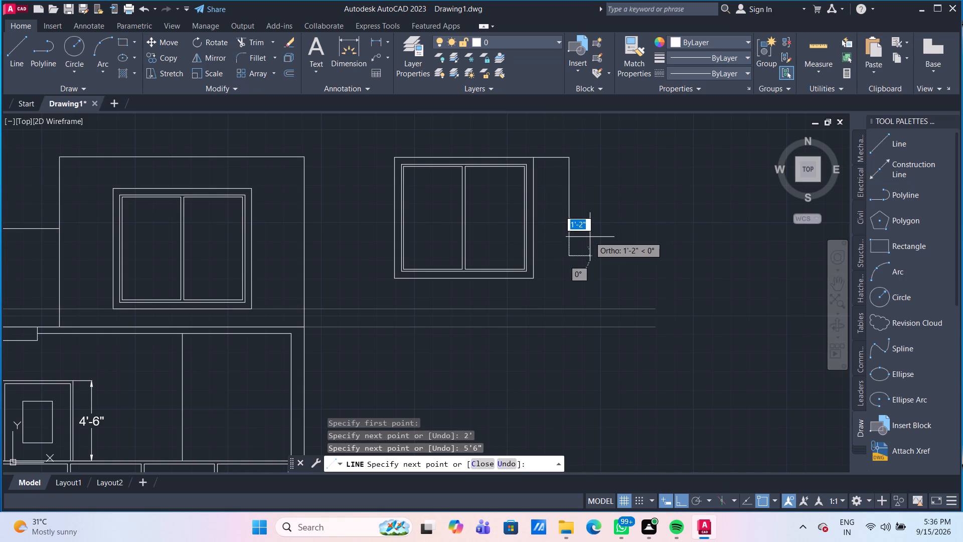
click(365, 229)
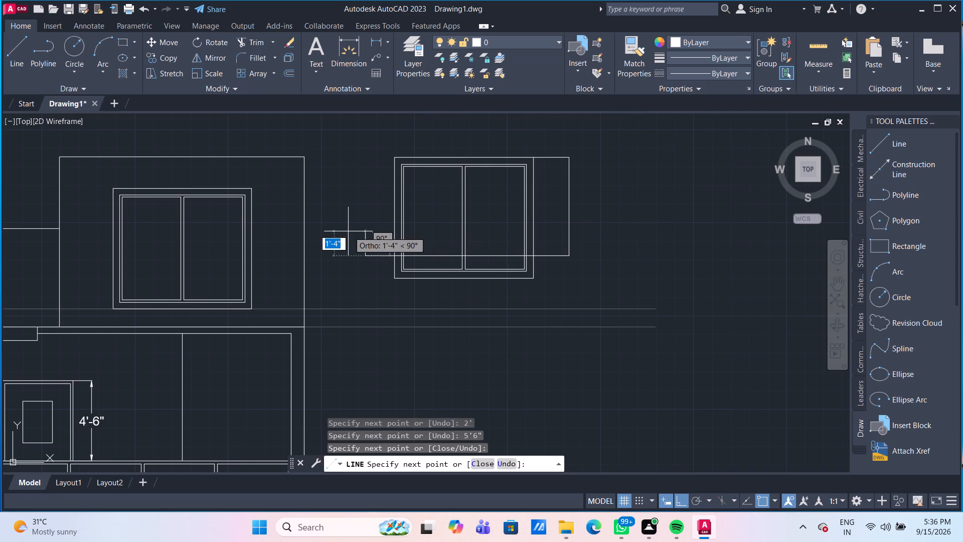
key(Escape)
Trim the copied window's verticals below the new horizontal line and remove its leftover bottom frame lines.
scroll(551, 229, down, 2)
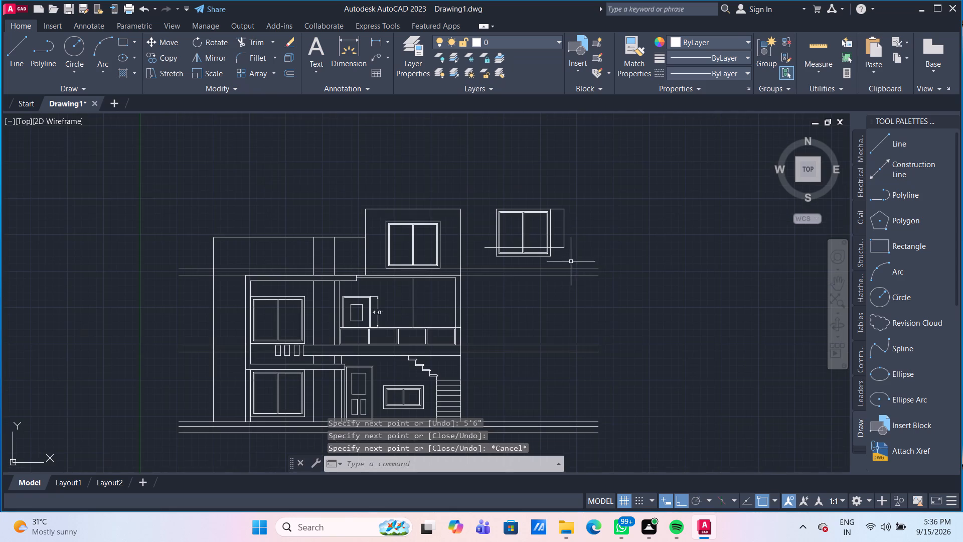
middle_drag(567, 269, 556, 240)
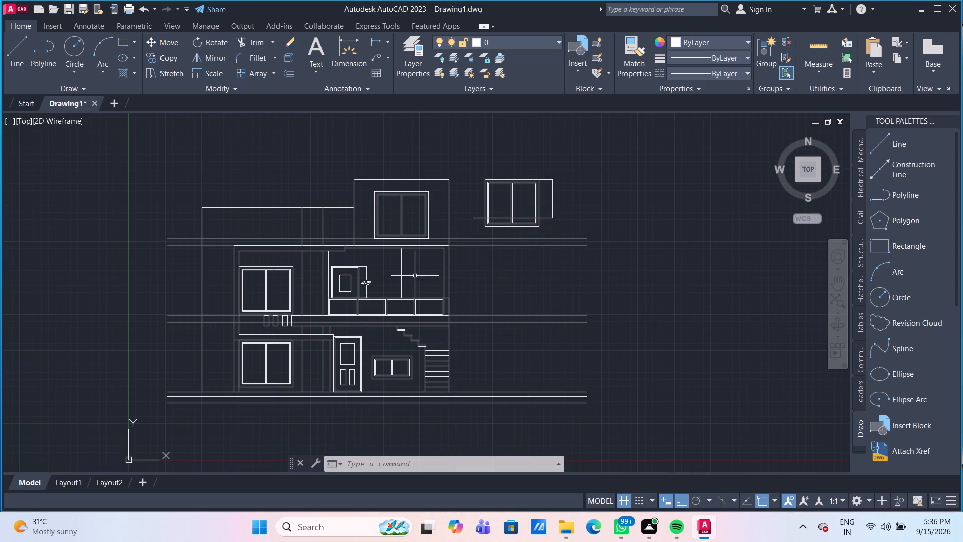
scroll(407, 276, up, 2)
scroll(400, 276, down, 1)
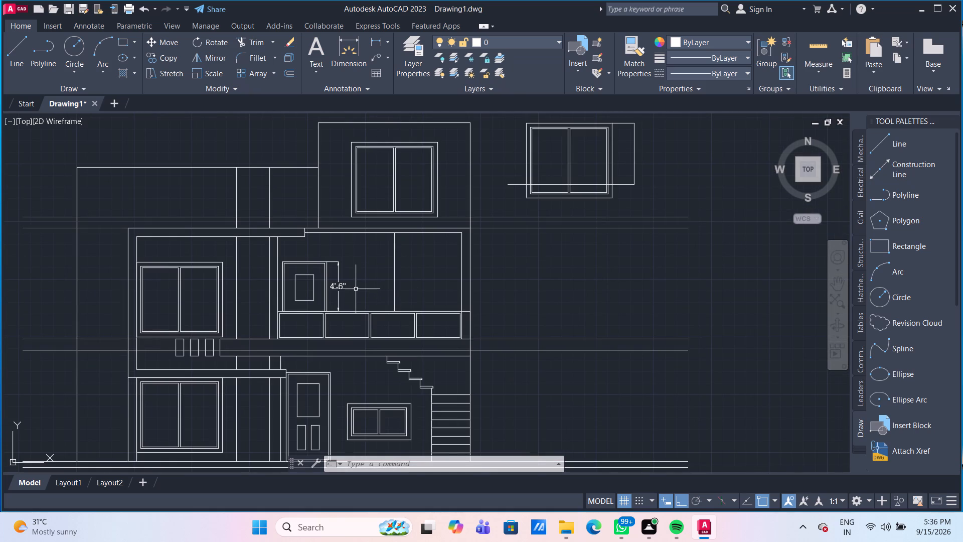
middle_drag(632, 201, 636, 235)
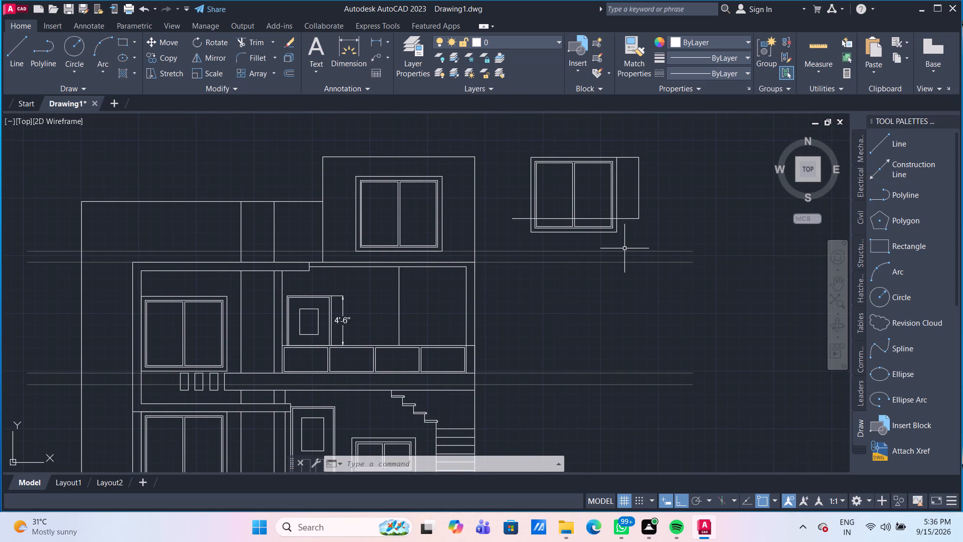
scroll(623, 238, up, 1)
middle_drag(623, 238, 627, 284)
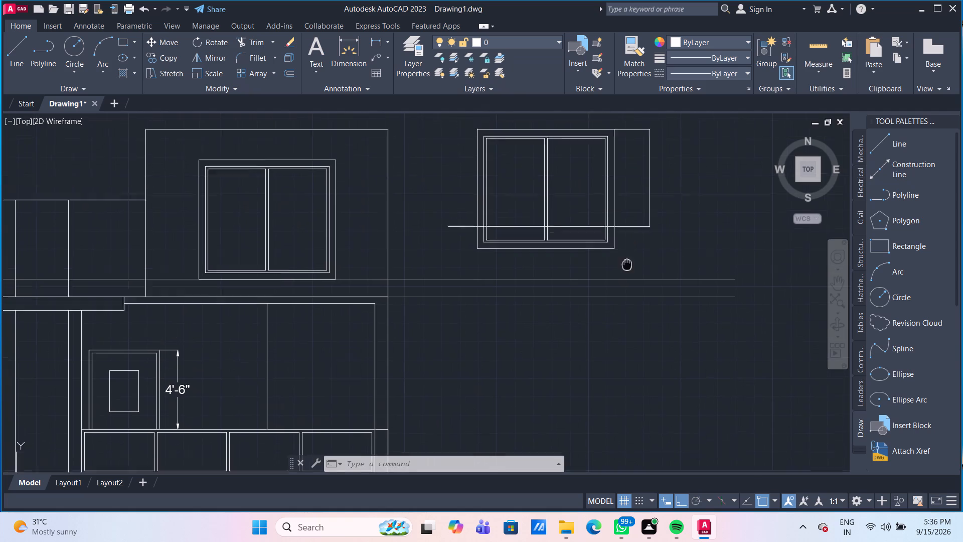
scroll(627, 289, up, 1)
middle_drag(627, 284, 627, 289)
text(TR)
key(Return)
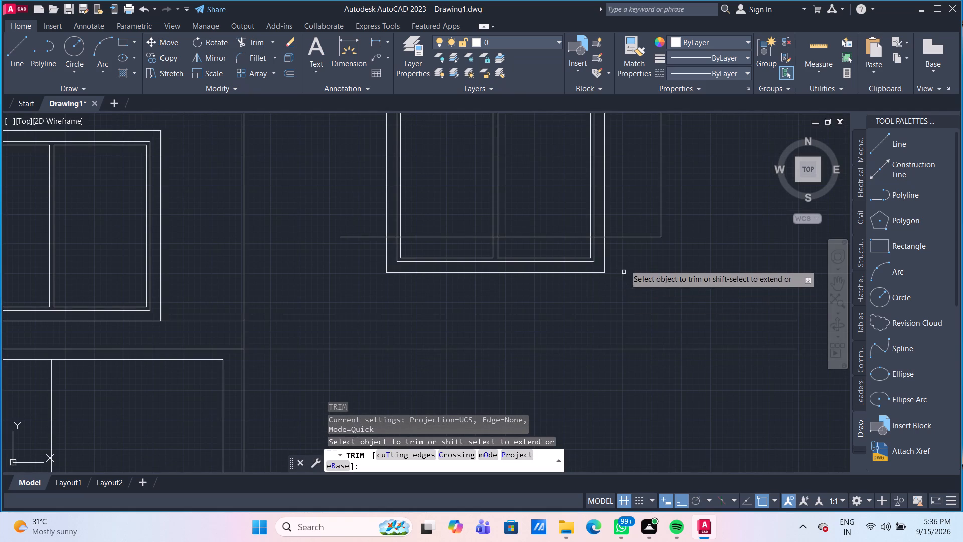
click(627, 245)
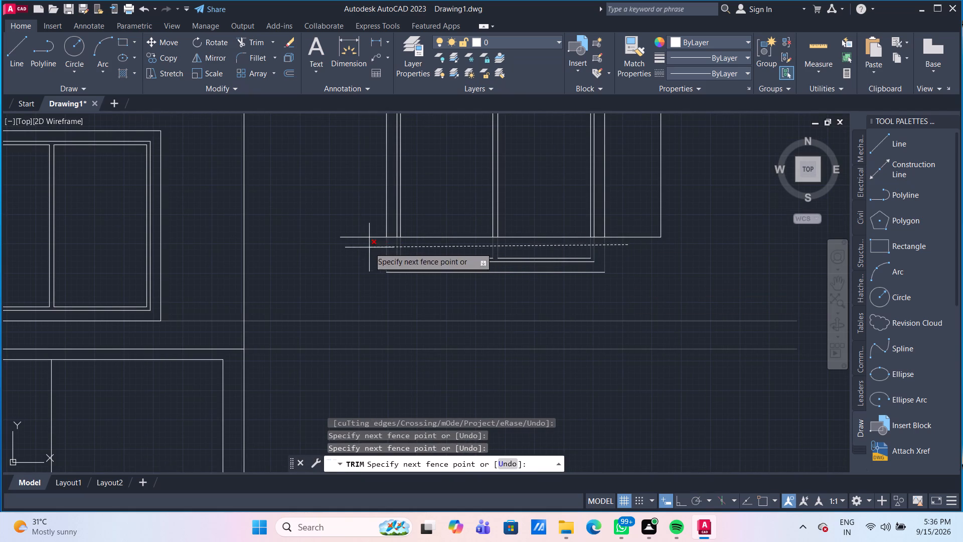
click(369, 247)
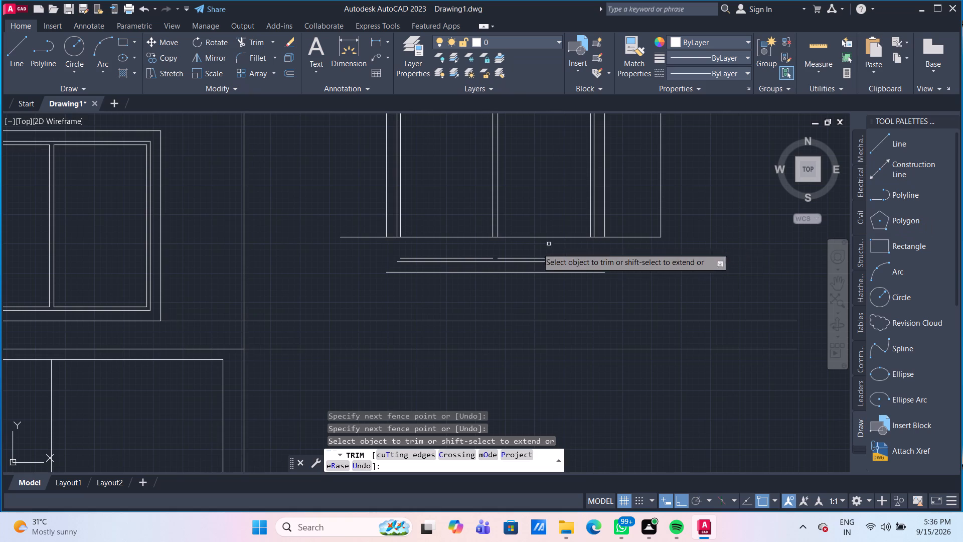
drag(521, 252, 526, 257)
click(538, 289)
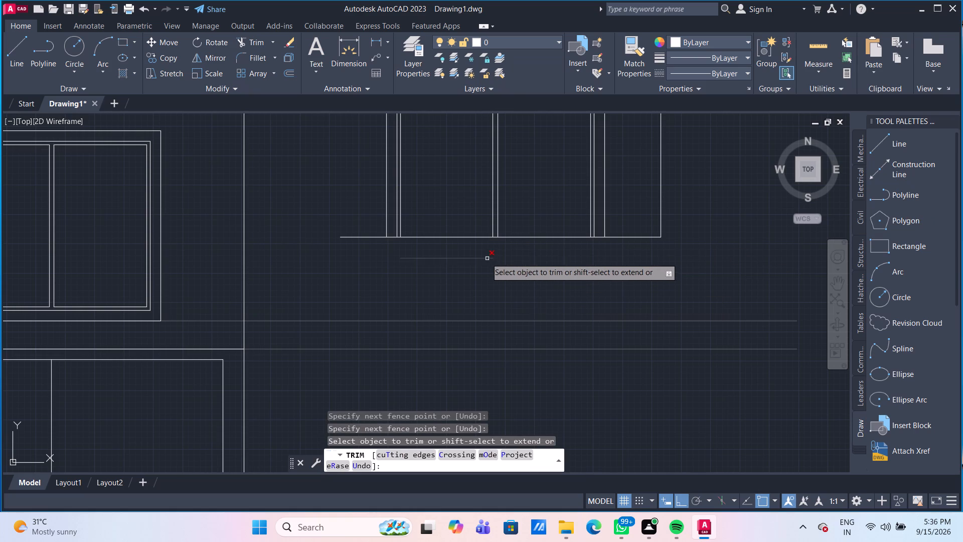
click(483, 257)
scroll(623, 275, down, 2)
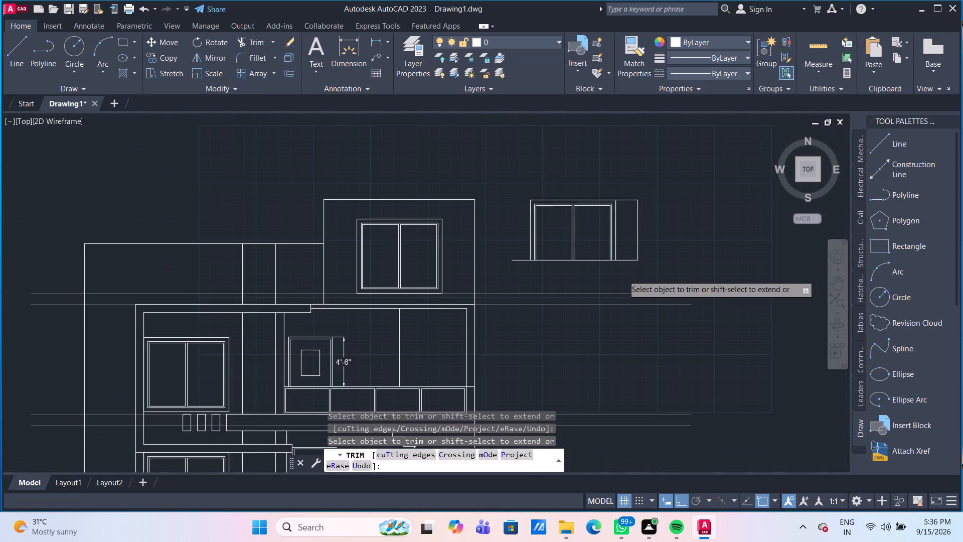
Delete the three construction lines above, beside and below the window copy next to the building.
key(Escape)
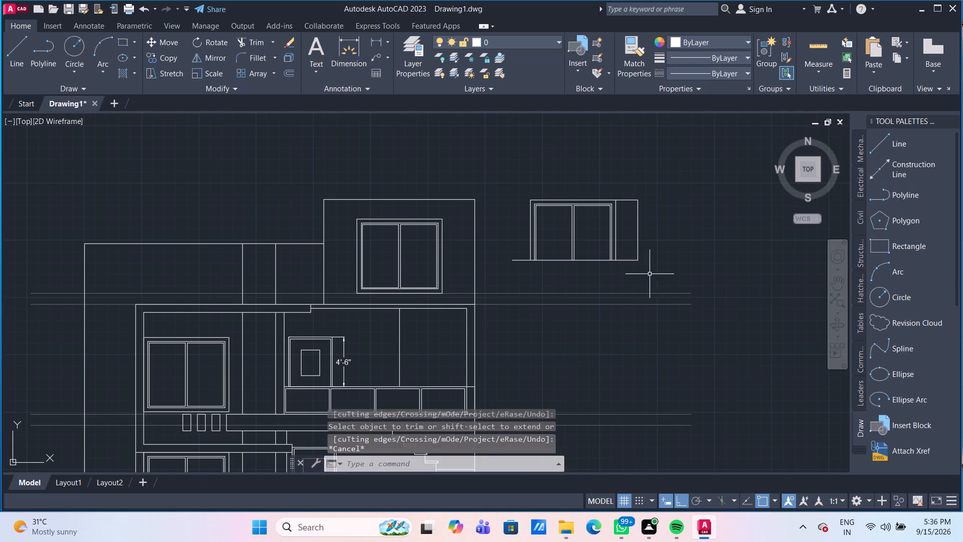
drag(652, 274, 644, 264)
click(629, 198)
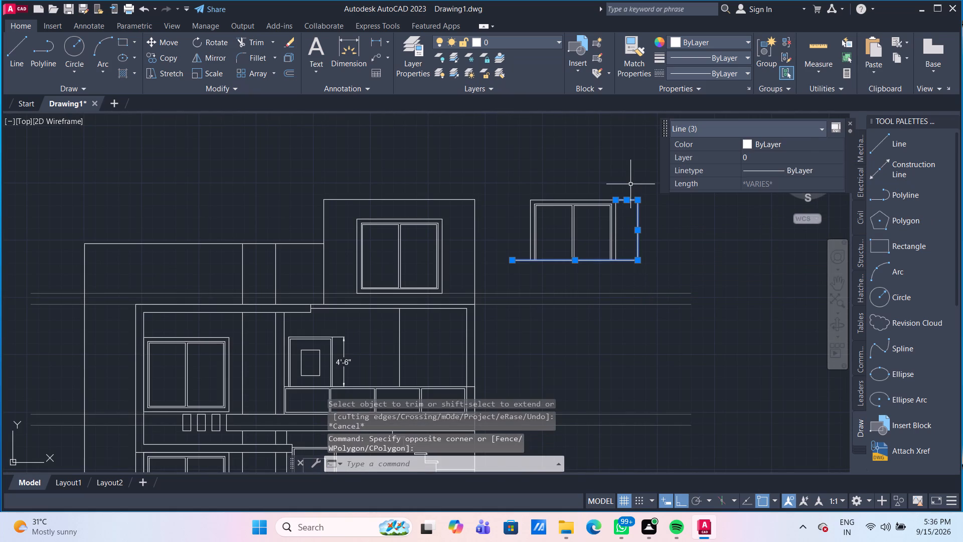
key(Delete)
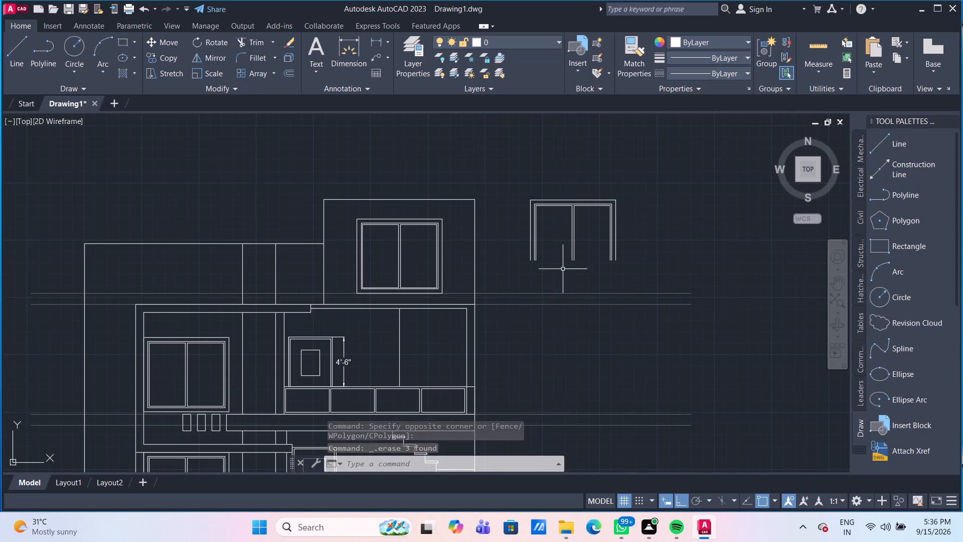
Draw a short line closing the bottom of the window copy's central mullion.
scroll(563, 266, up, 1)
scroll(607, 258, up, 1)
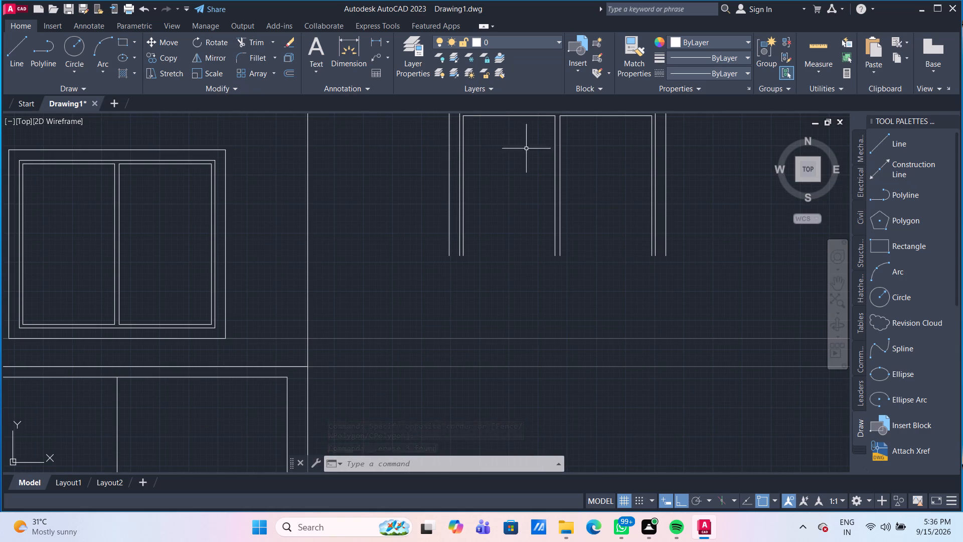
click(21, 49)
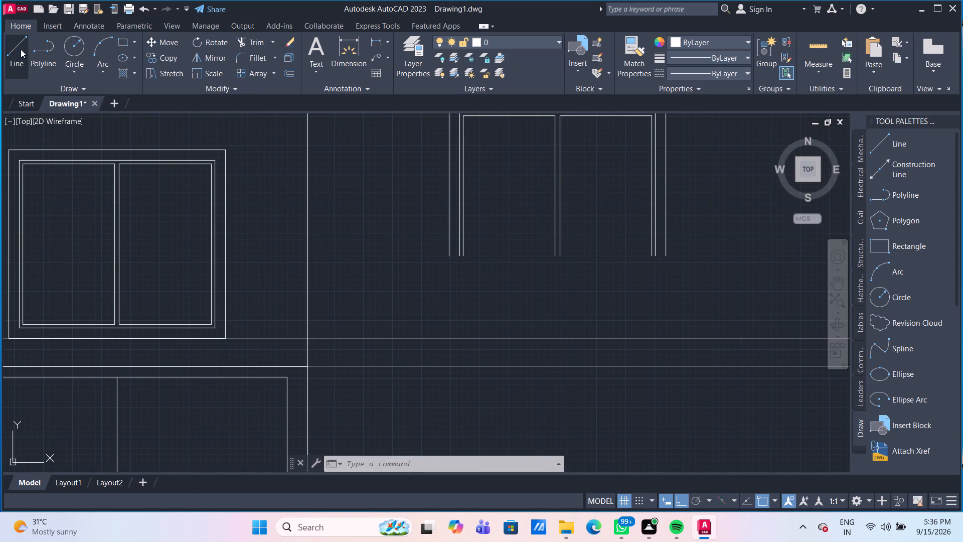
scroll(550, 275, up, 3)
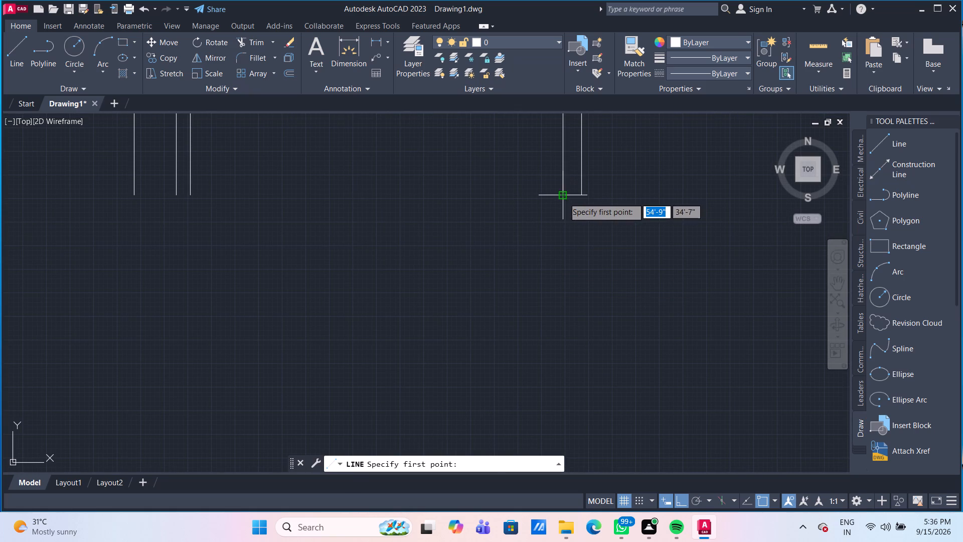
click(564, 198)
click(580, 197)
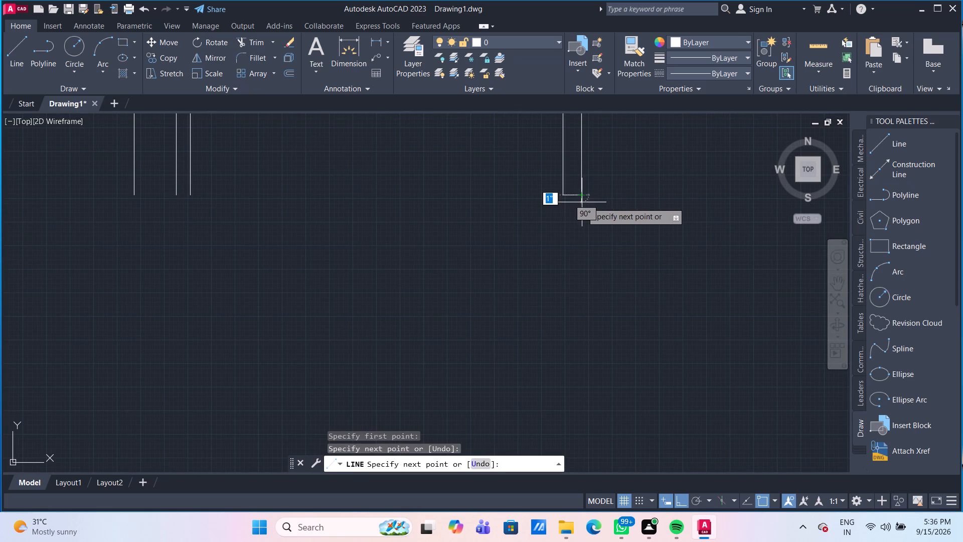
key(Escape)
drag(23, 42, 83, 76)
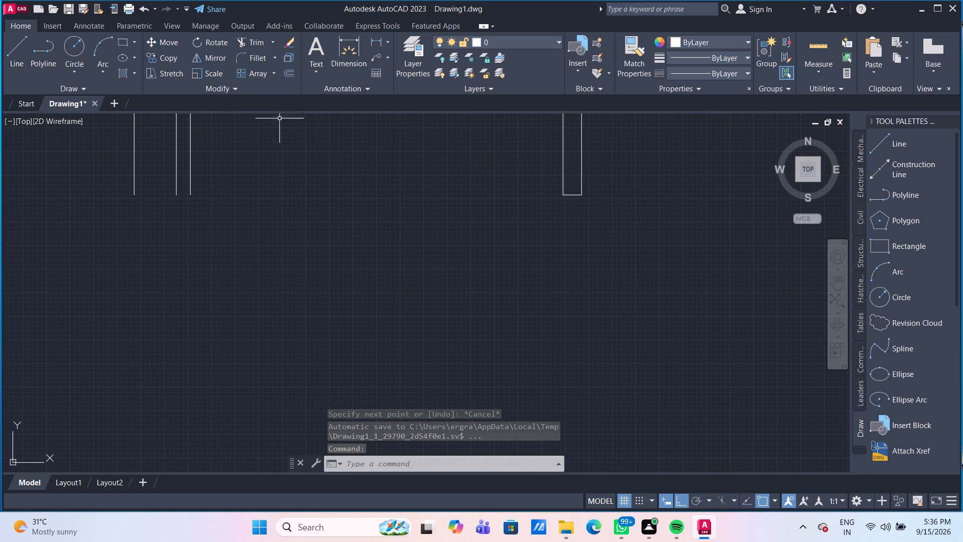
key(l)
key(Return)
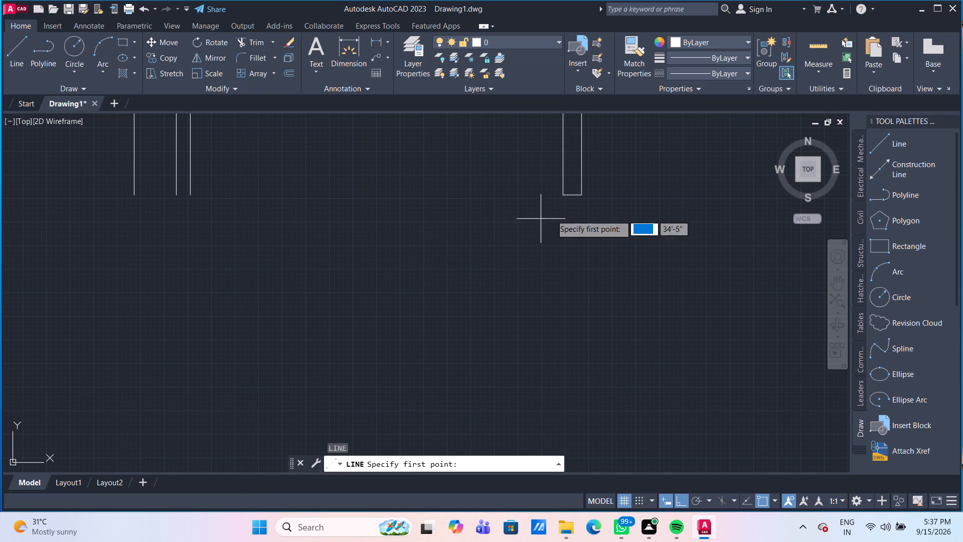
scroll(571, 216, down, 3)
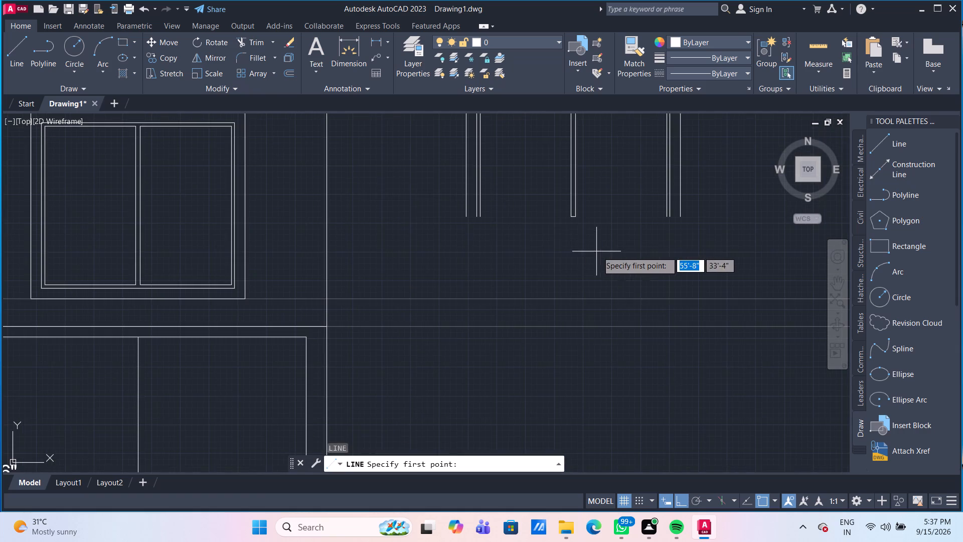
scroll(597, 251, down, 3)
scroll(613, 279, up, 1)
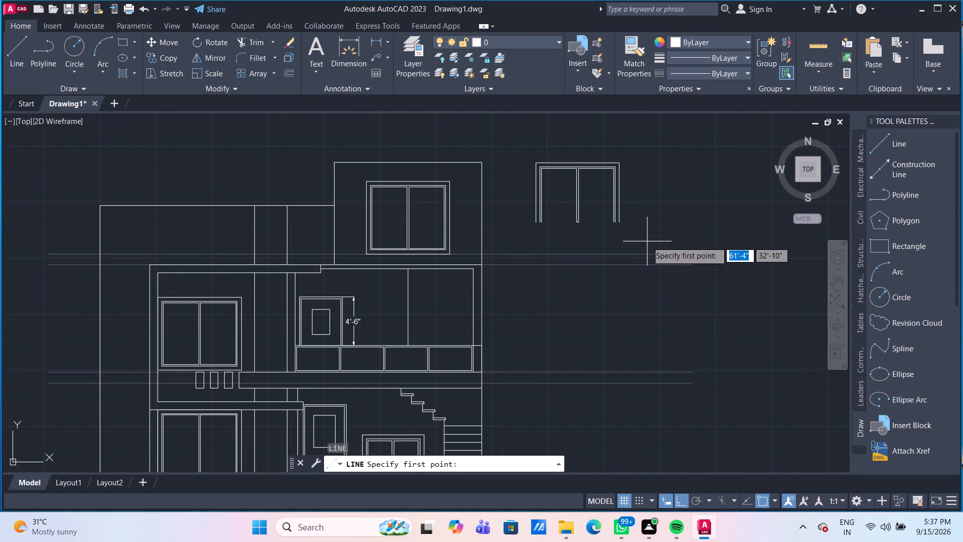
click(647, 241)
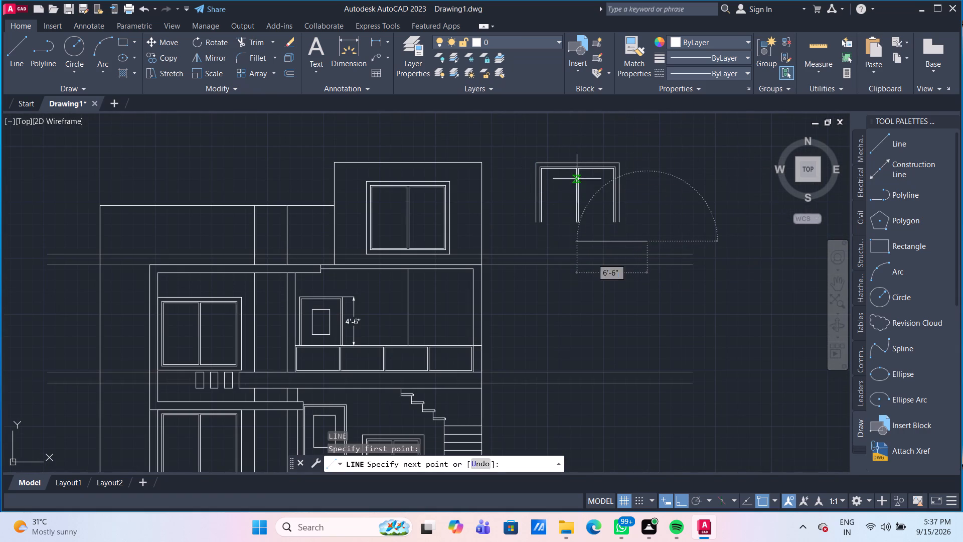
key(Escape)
Copy the shortened window from its mullion's bottom midpoint to where the balcony's vertical line meets the railing top.
drag(638, 227, 625, 220)
click(514, 143)
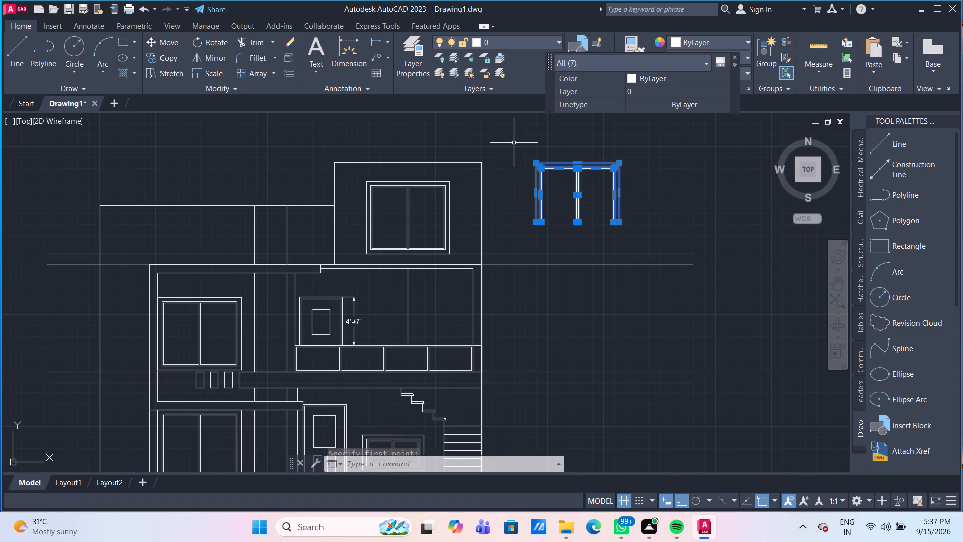
text(CO)
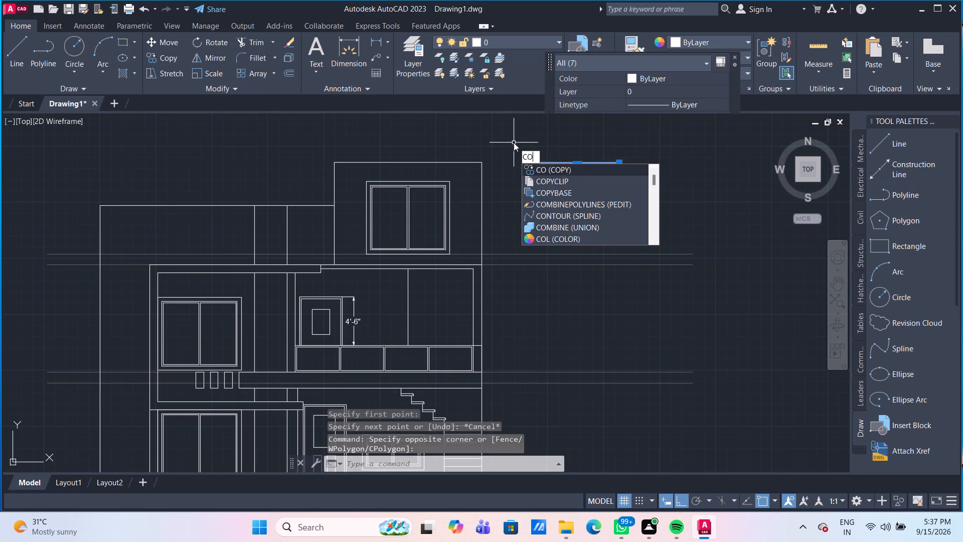
key(Return)
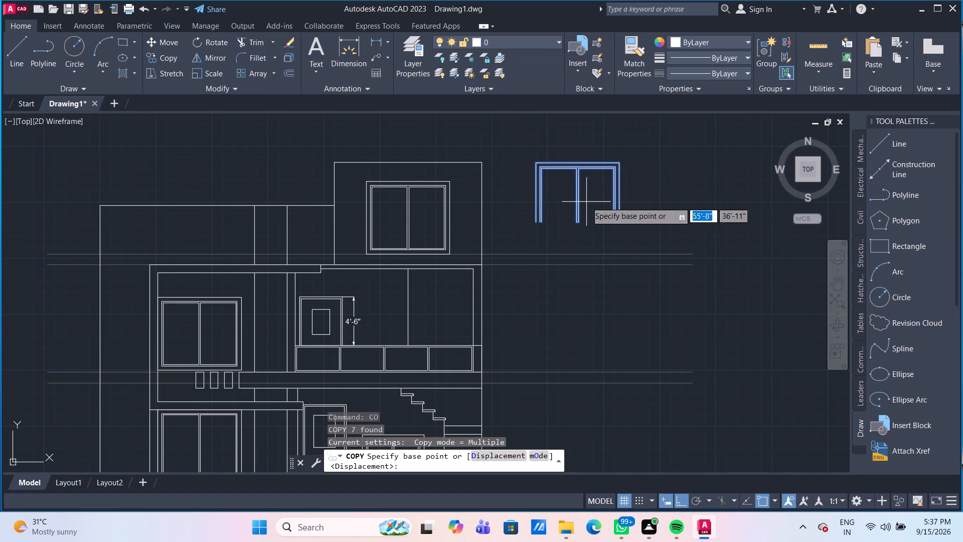
scroll(583, 220, up, 3)
scroll(536, 202, up, 3)
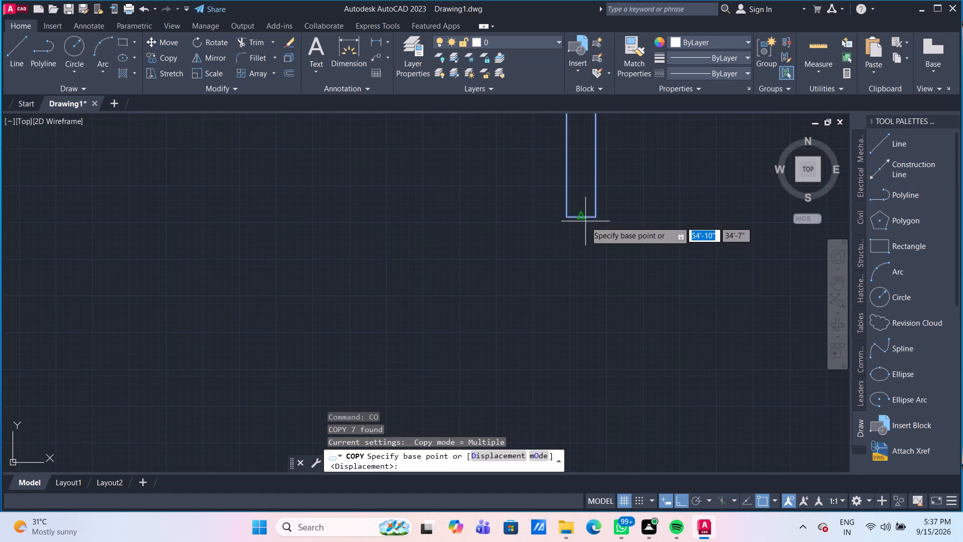
click(582, 219)
scroll(586, 275, down, 2)
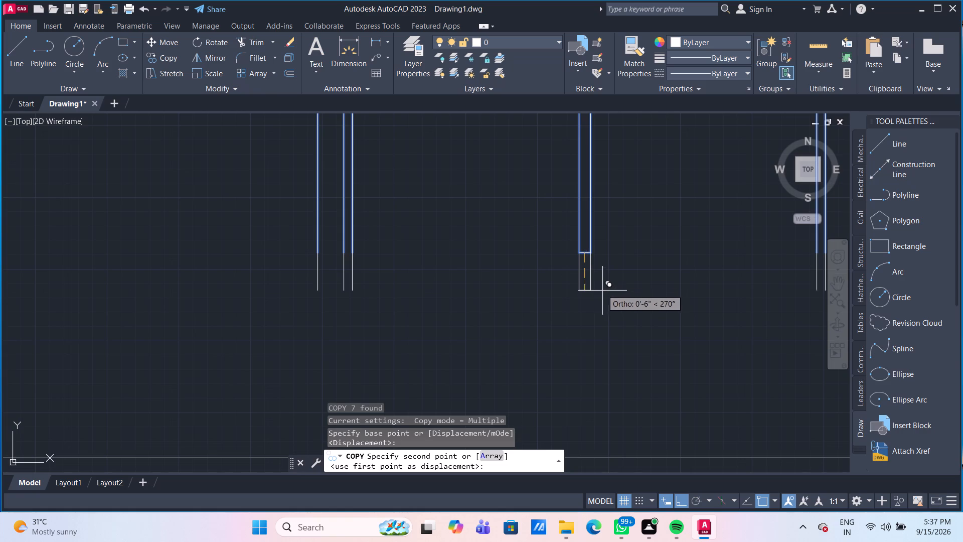
scroll(603, 292, down, 2)
scroll(508, 287, down, 1)
middle_drag(501, 287, 679, 144)
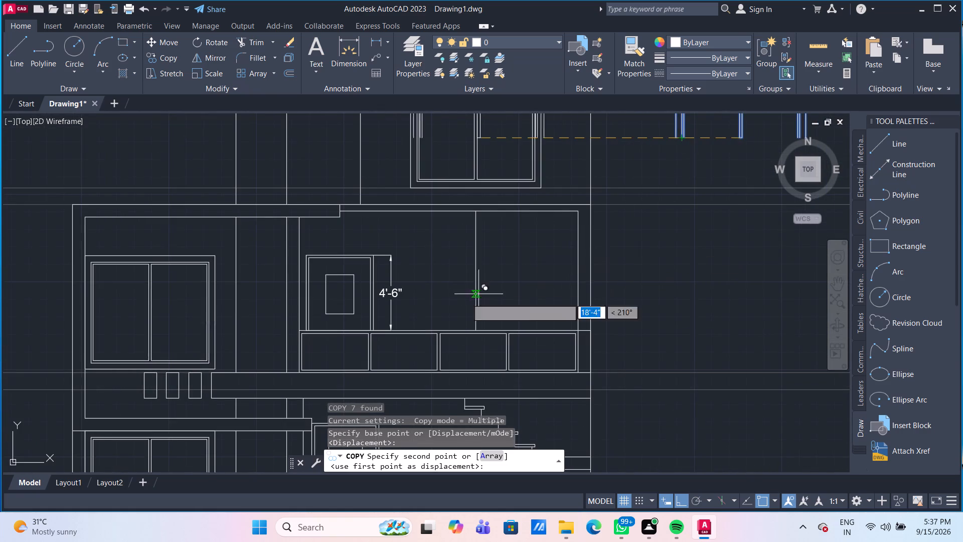
scroll(455, 323, up, 5)
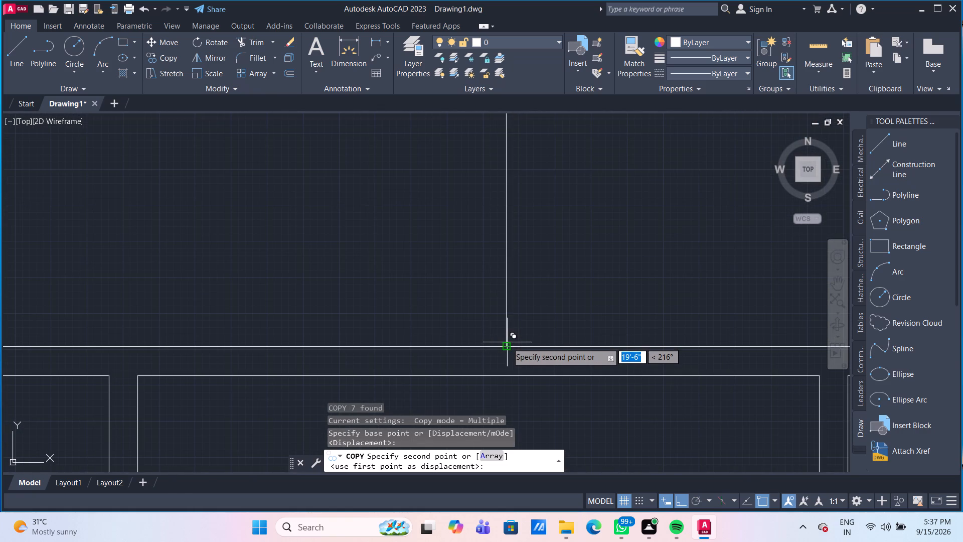
click(507, 345)
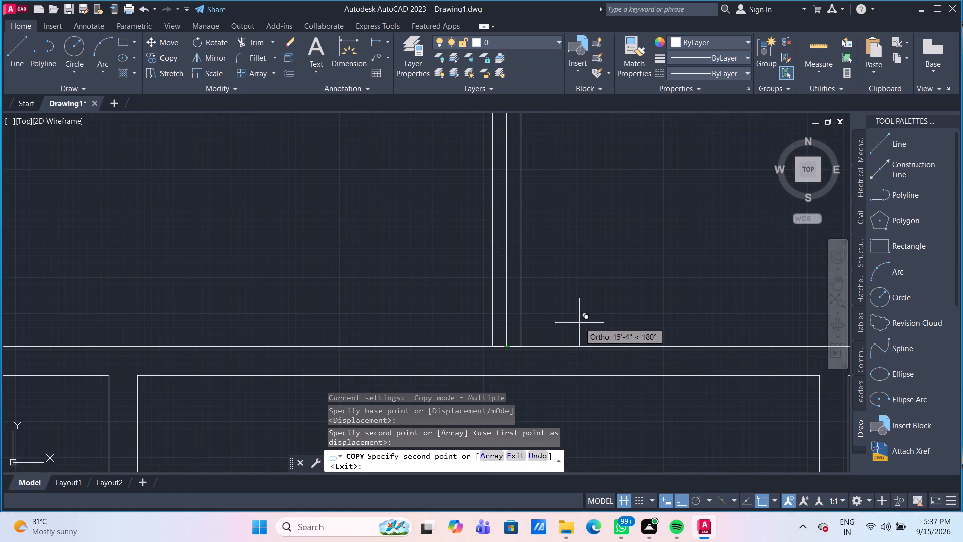
scroll(579, 323, down, 4)
scroll(650, 263, down, 3)
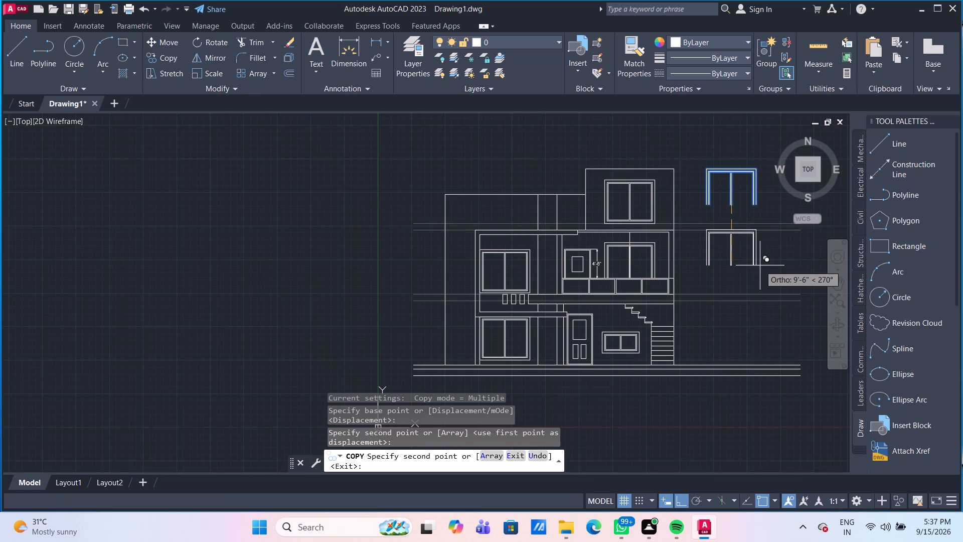
key(Escape)
Examine the placed balcony window up close and against the whole elevation.
scroll(629, 245, up, 2)
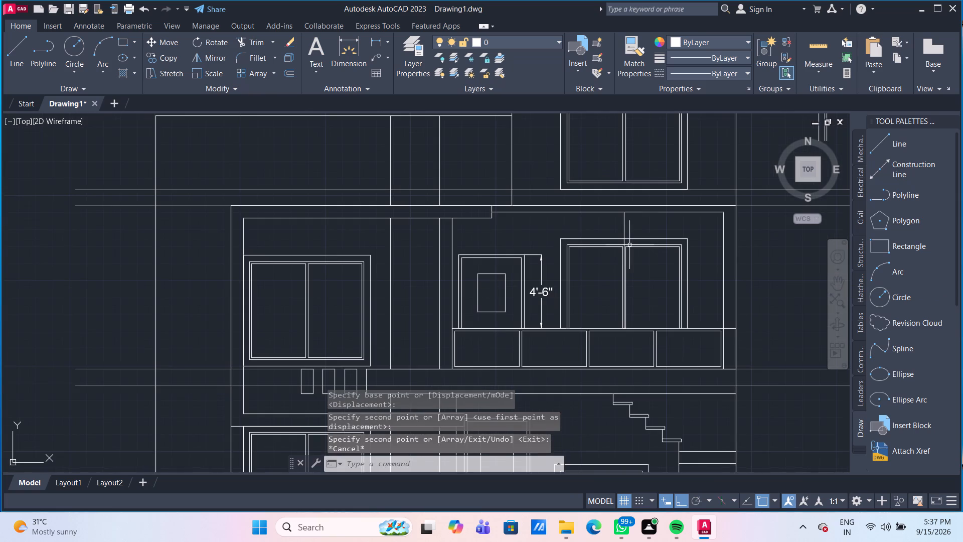
scroll(630, 219, up, 1)
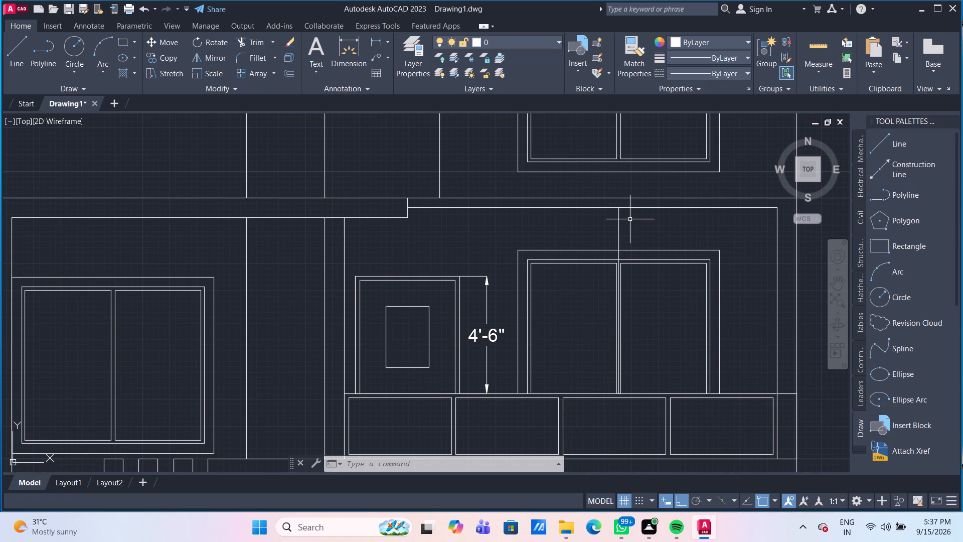
scroll(630, 219, down, 3)
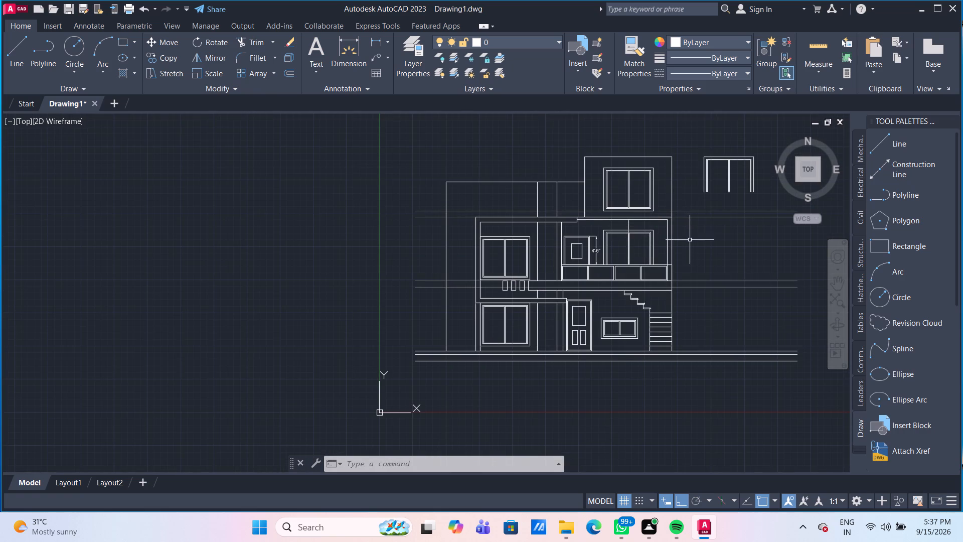
scroll(686, 244, up, 1)
scroll(724, 237, down, 2)
middle_drag(741, 241, 692, 225)
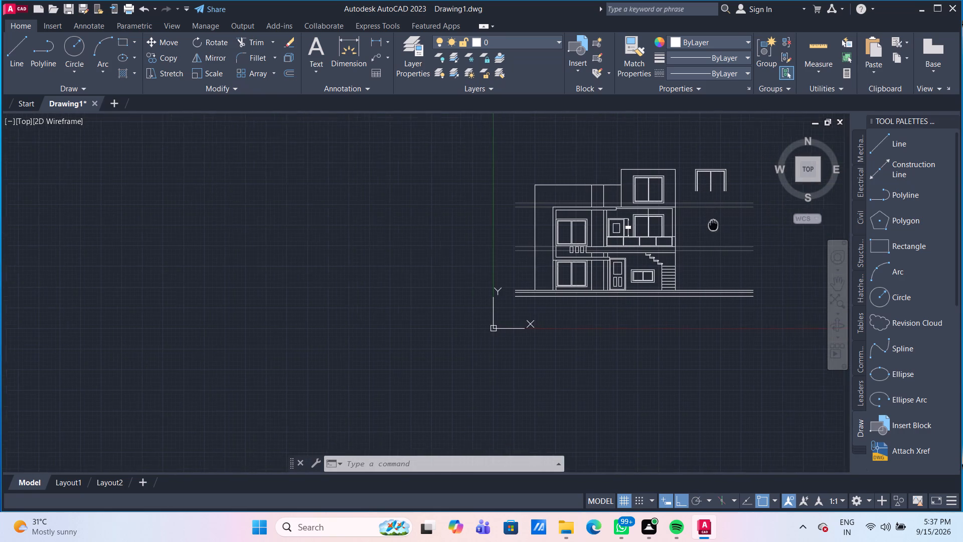
middle_drag(692, 225, 656, 233)
key(Escape)
Delete the height dimension beside the balcony door.
scroll(603, 234, up, 3)
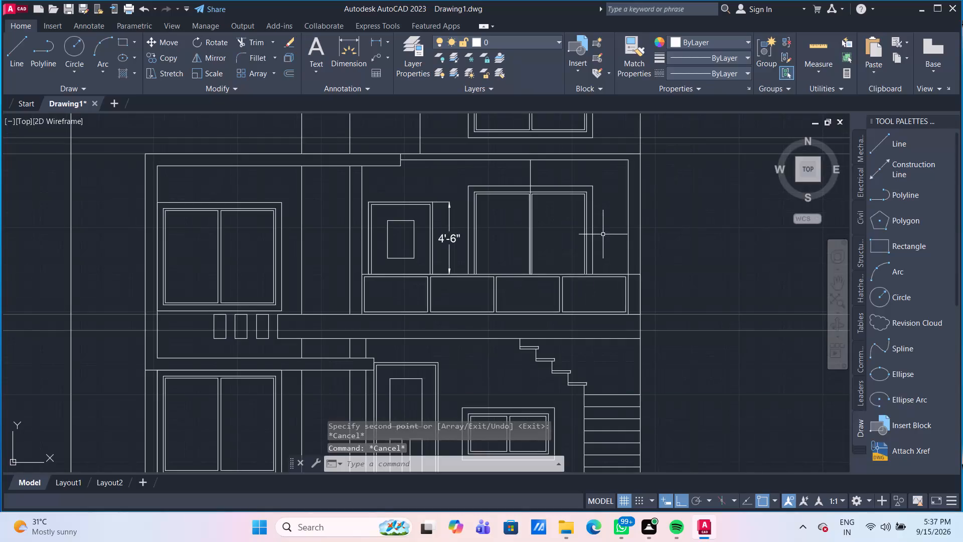
click(447, 201)
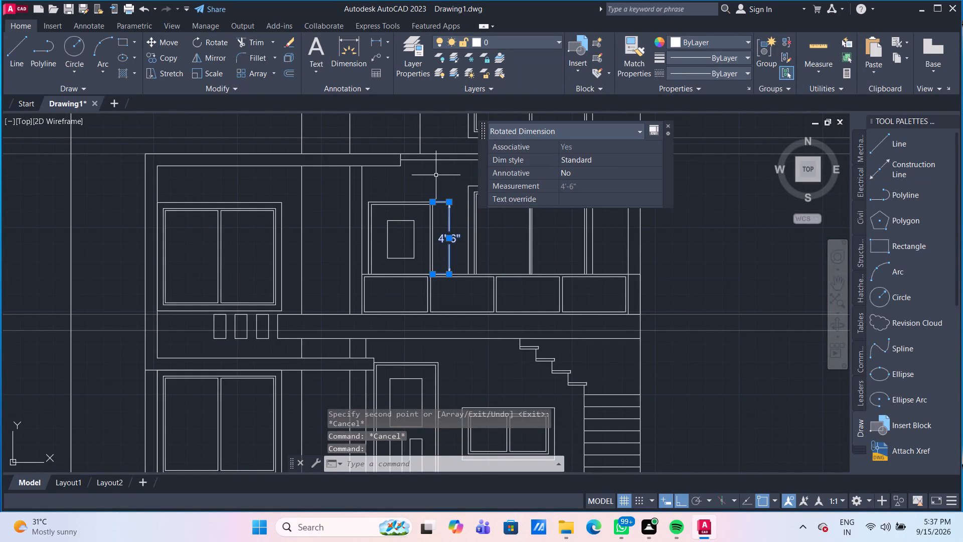
key(Delete)
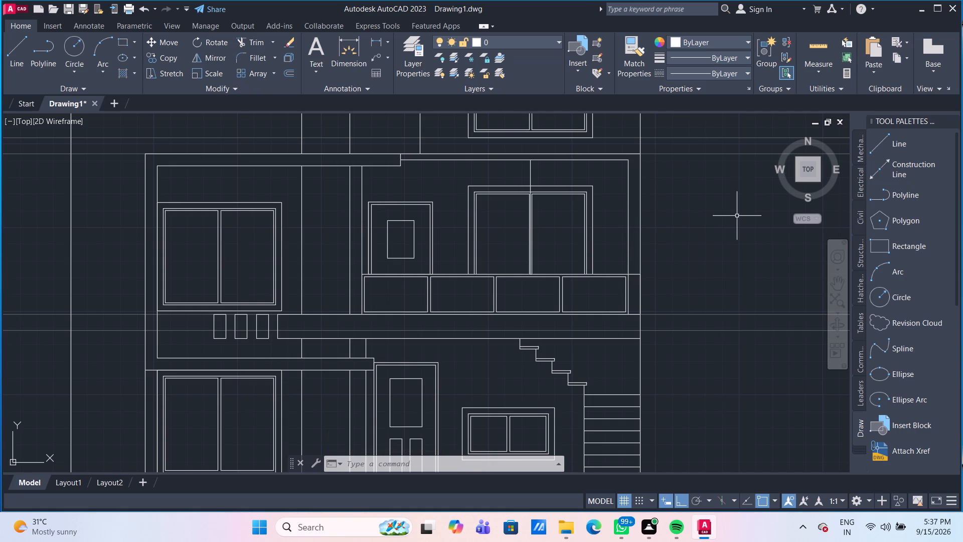
Shorten the window copy beside the building by stretching its open bottom ends up 3" from the mullion's bottom midpoint.
scroll(737, 216, down, 1)
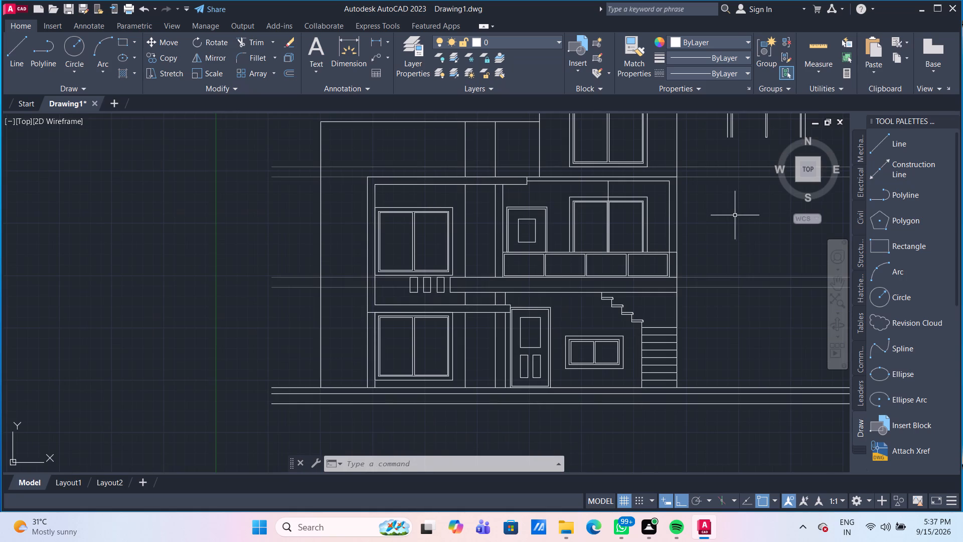
scroll(733, 214, down, 1)
middle_drag(688, 171, 673, 178)
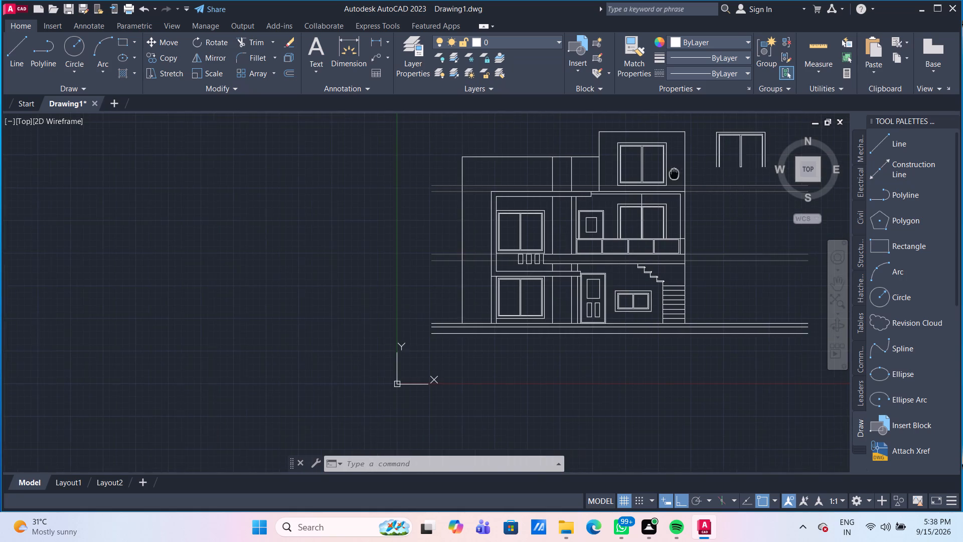
middle_drag(673, 178, 509, 233)
scroll(572, 223, up, 2)
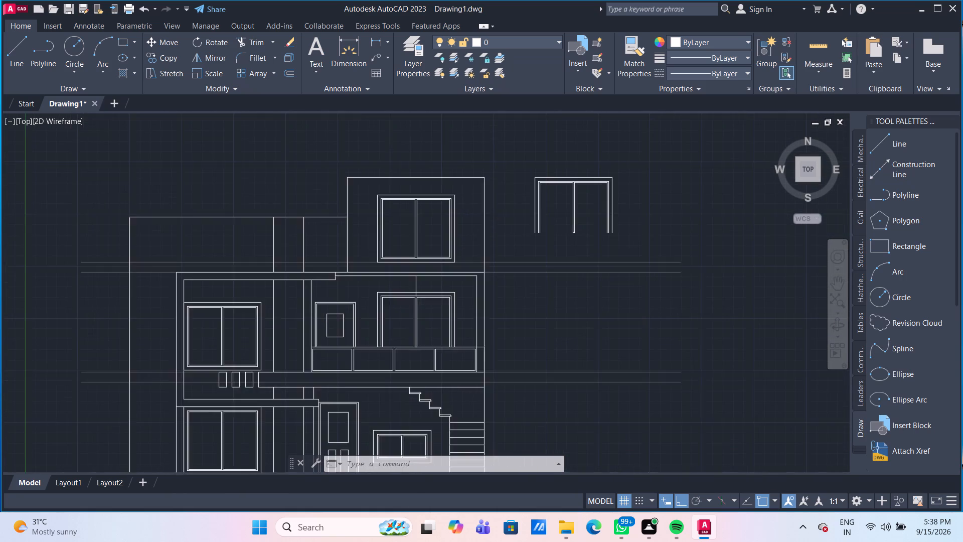
middle_drag(616, 208, 608, 237)
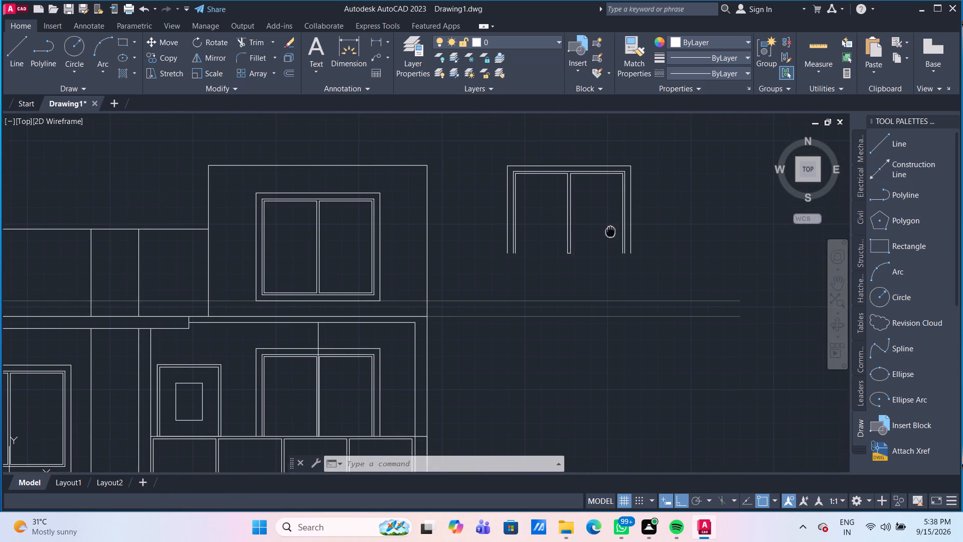
middle_drag(608, 237, 607, 238)
middle_drag(599, 223, 598, 254)
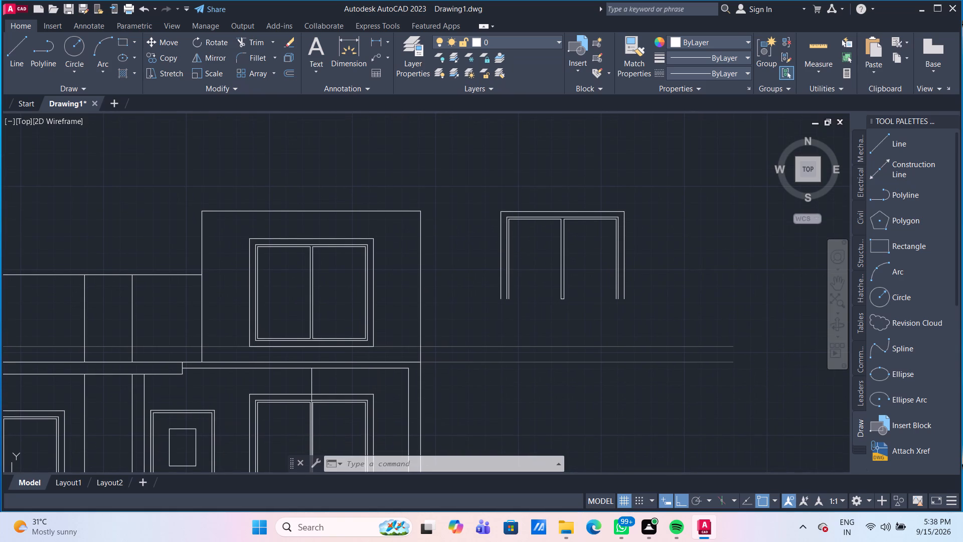
drag(680, 310, 671, 306)
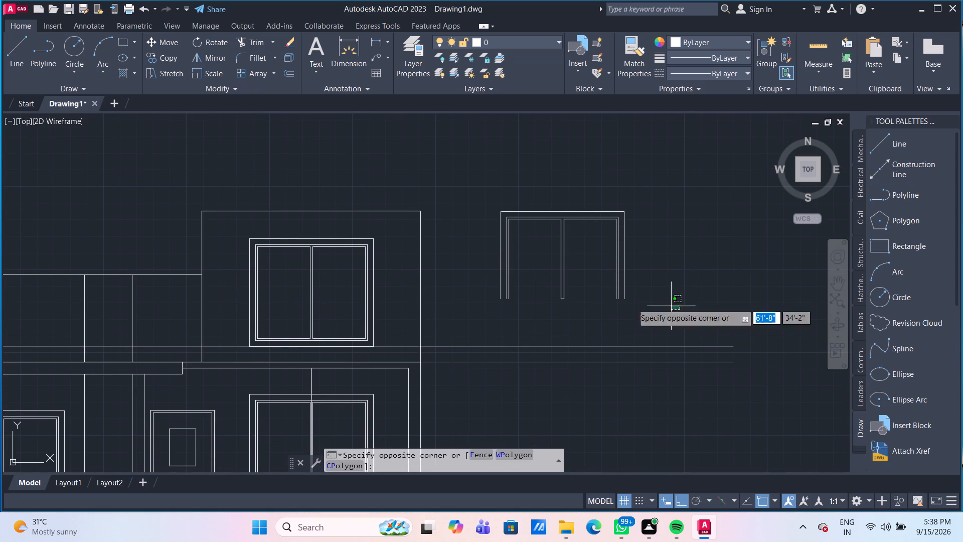
click(457, 277)
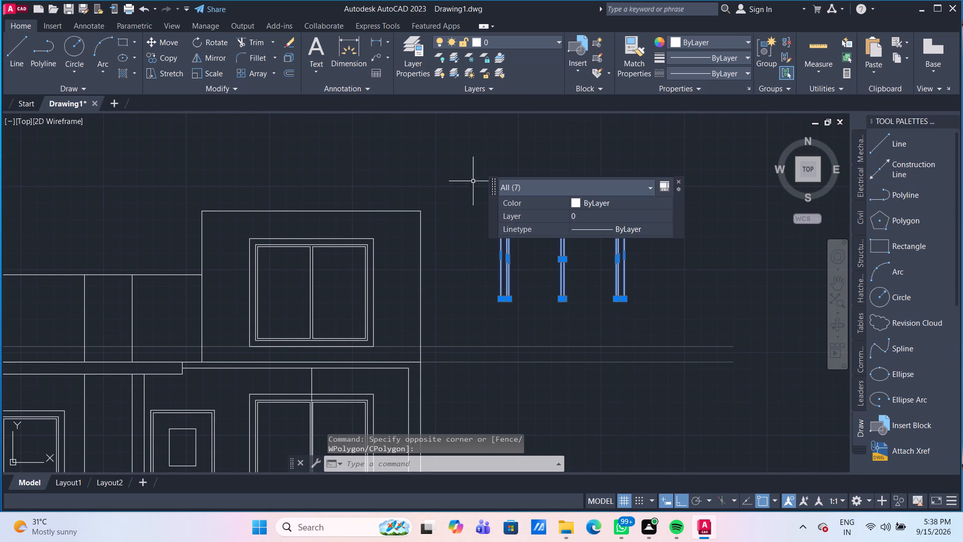
click(171, 69)
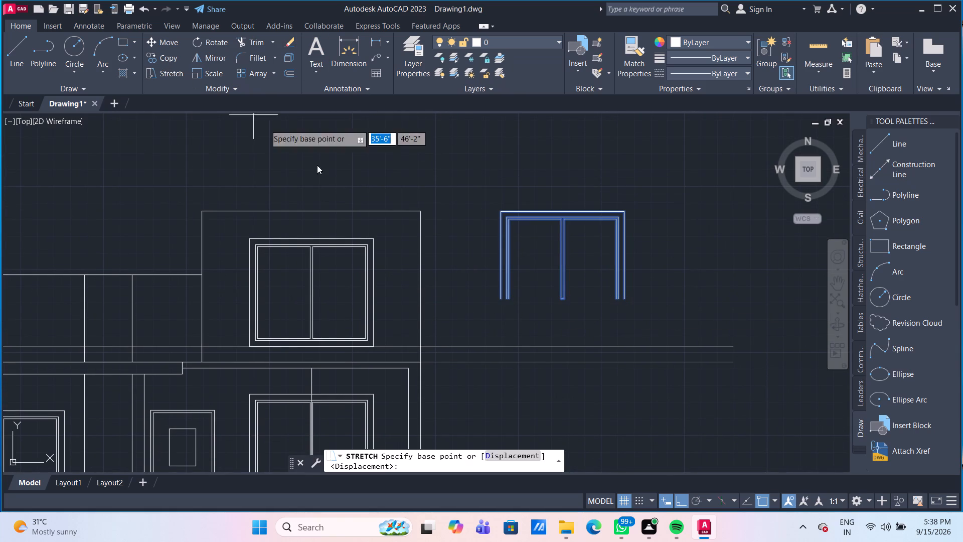
scroll(563, 314, up, 3)
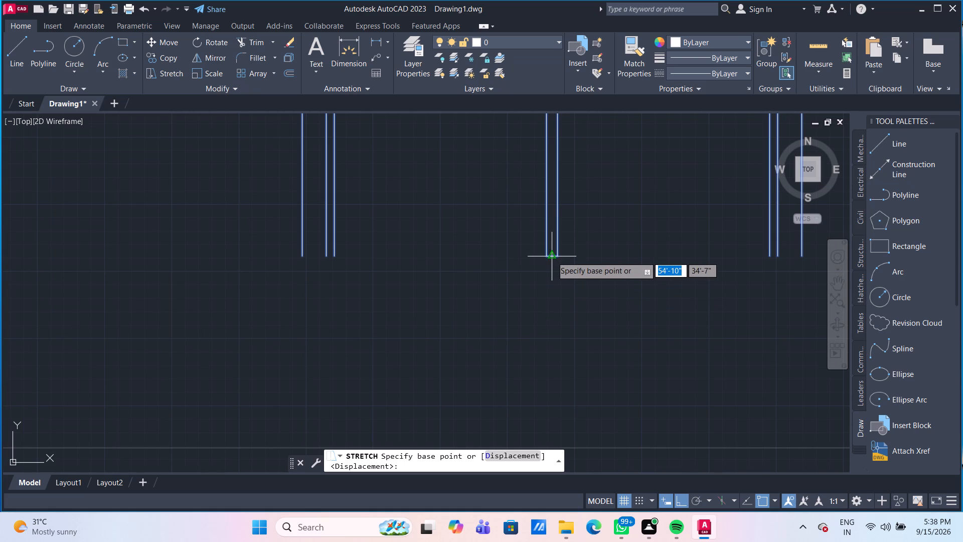
click(552, 256)
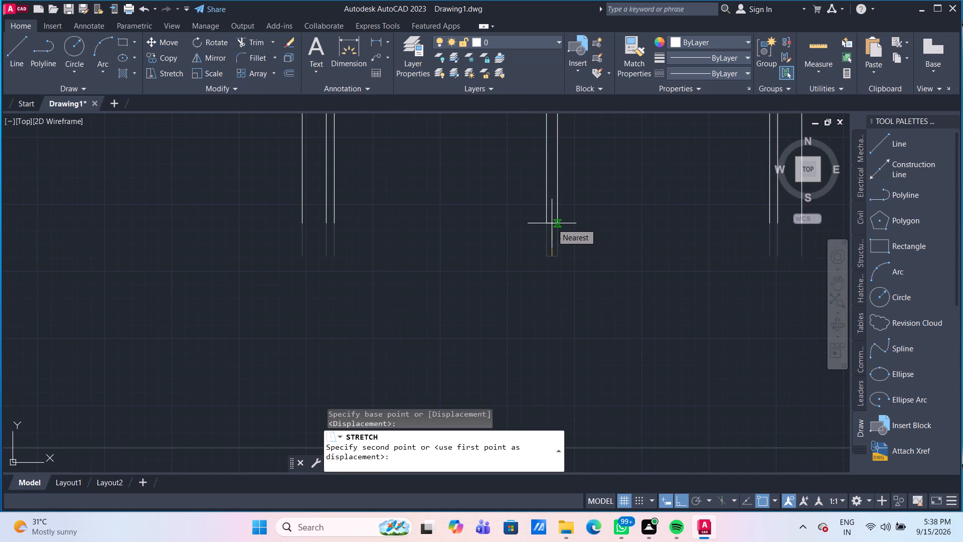
text(3")
key(Return)
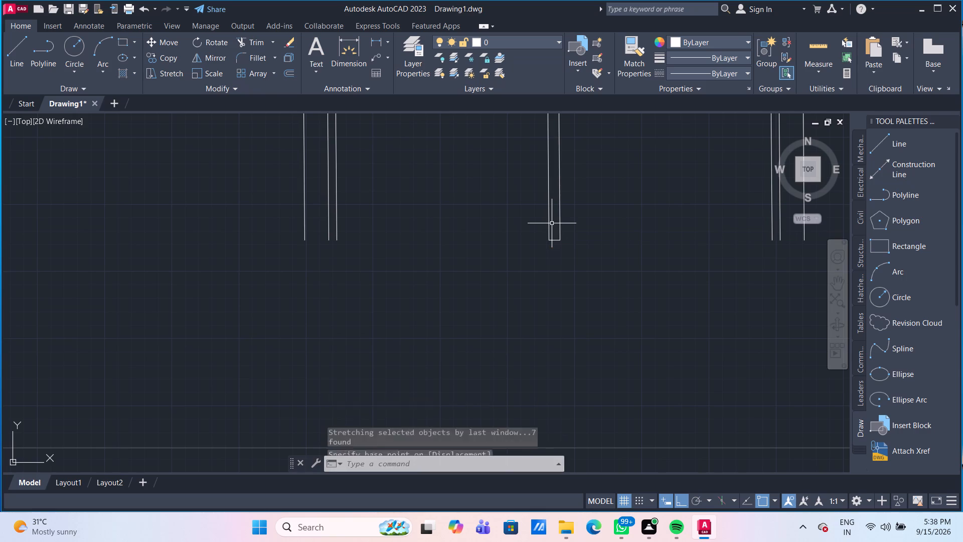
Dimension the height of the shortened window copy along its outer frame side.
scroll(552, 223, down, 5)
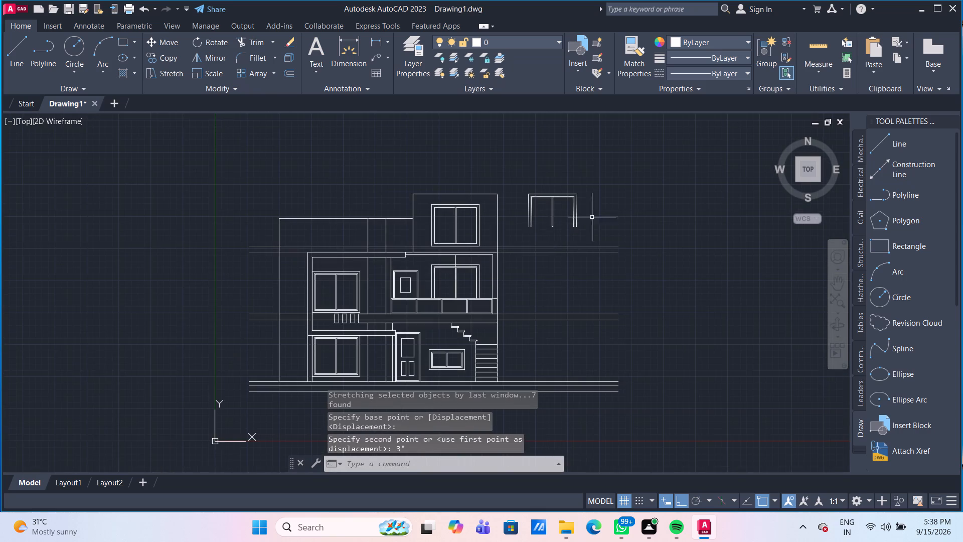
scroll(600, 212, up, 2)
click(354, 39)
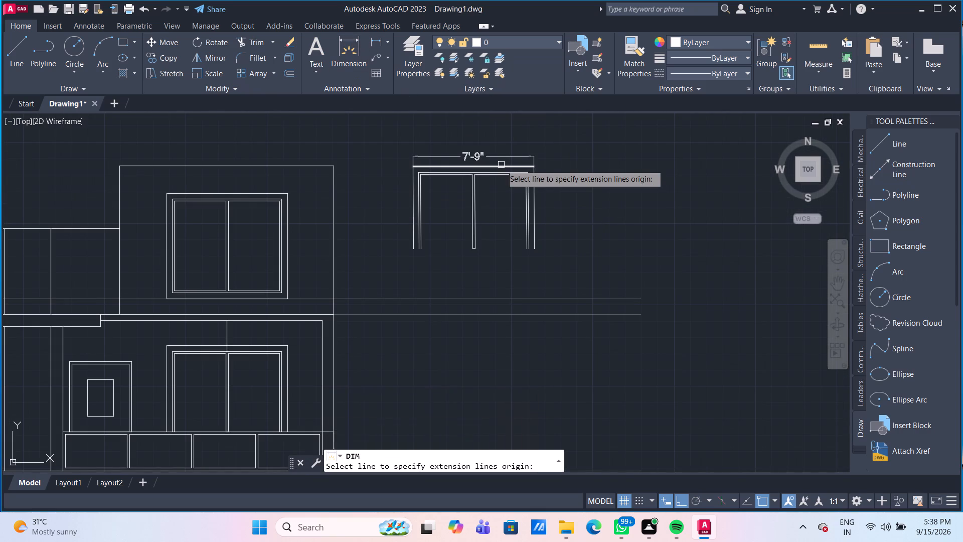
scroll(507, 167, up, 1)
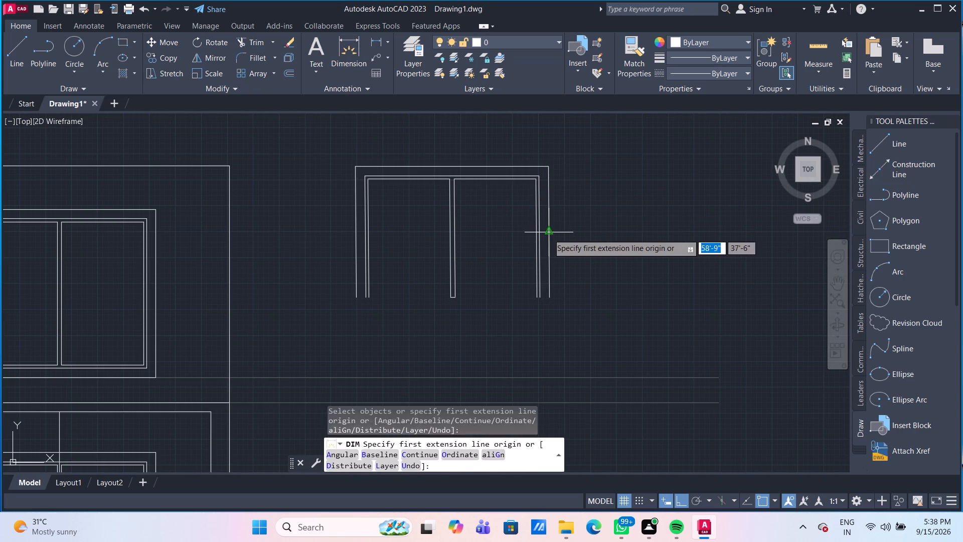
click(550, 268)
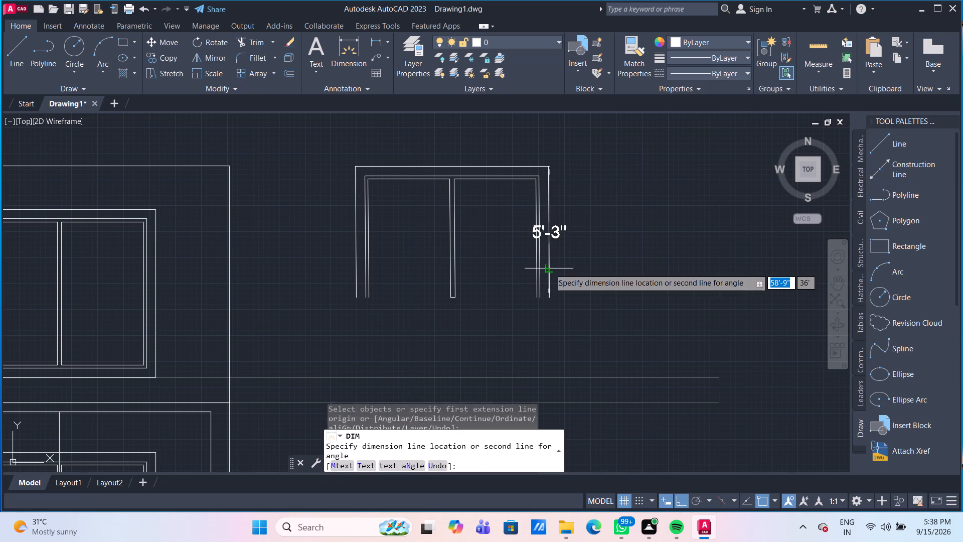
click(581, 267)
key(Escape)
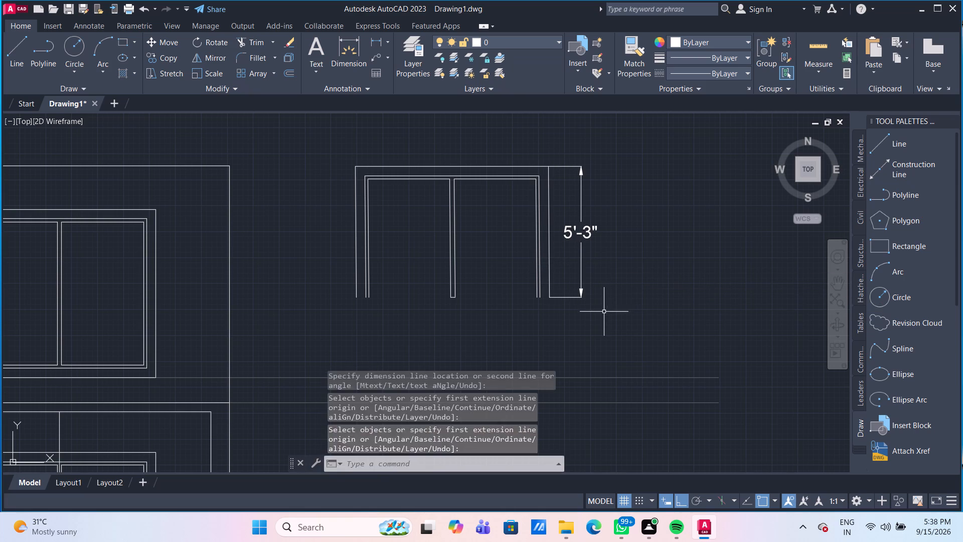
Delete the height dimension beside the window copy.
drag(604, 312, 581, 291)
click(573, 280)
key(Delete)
Delete the earlier window placed behind the balcony railing, including its frame, both panes and mullion lines, keeping the vertical guide line.
scroll(626, 298, down, 2)
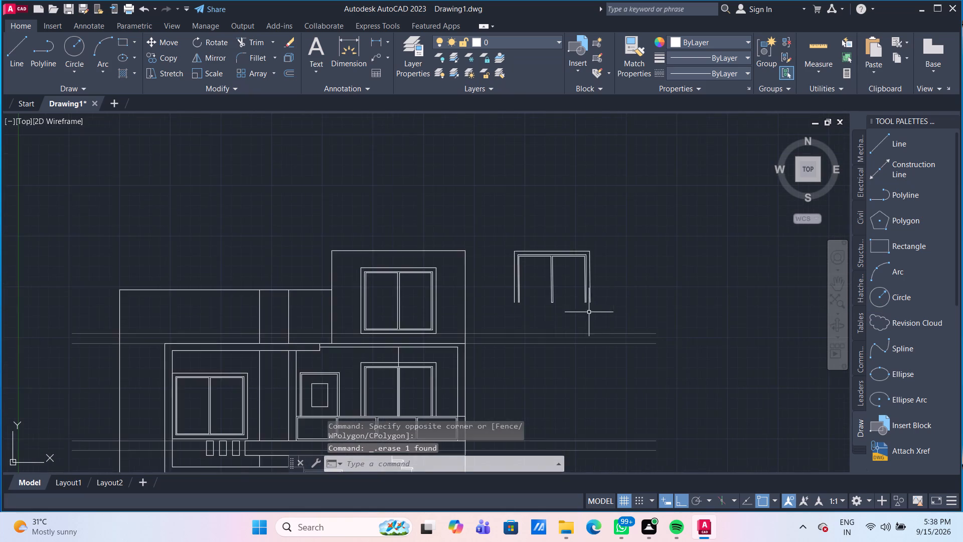
scroll(573, 312, down, 1)
scroll(449, 370, up, 2)
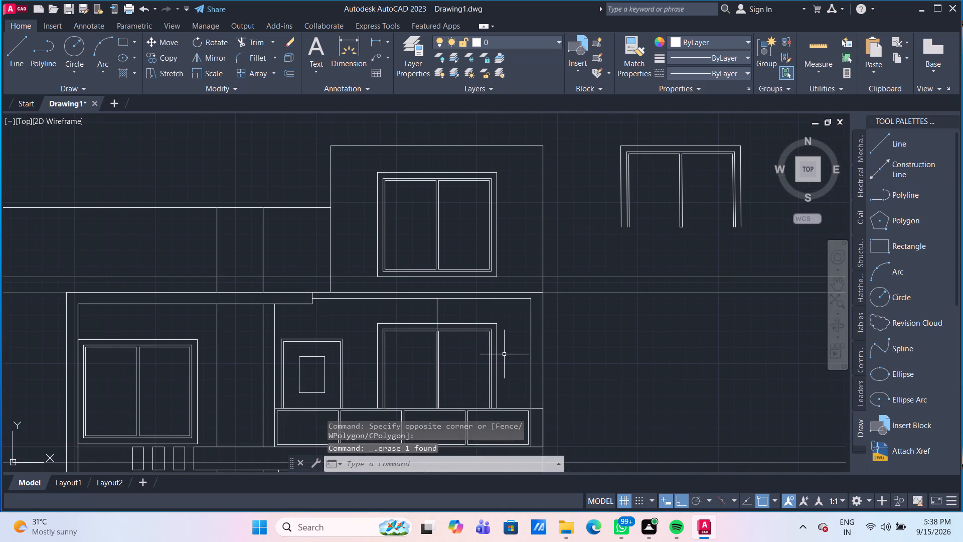
scroll(503, 353, up, 1)
drag(504, 352, 492, 337)
click(432, 296)
scroll(419, 318, up, 1)
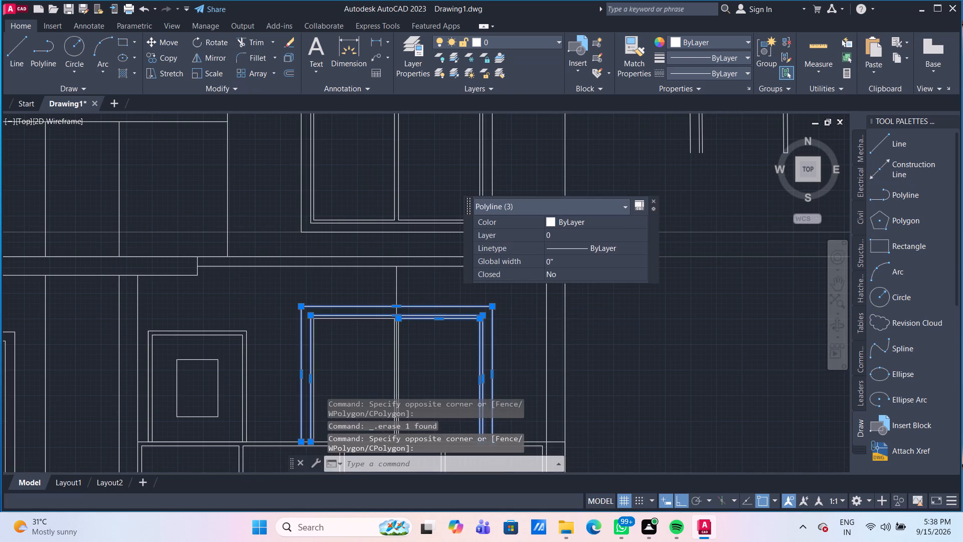
scroll(419, 318, up, 2)
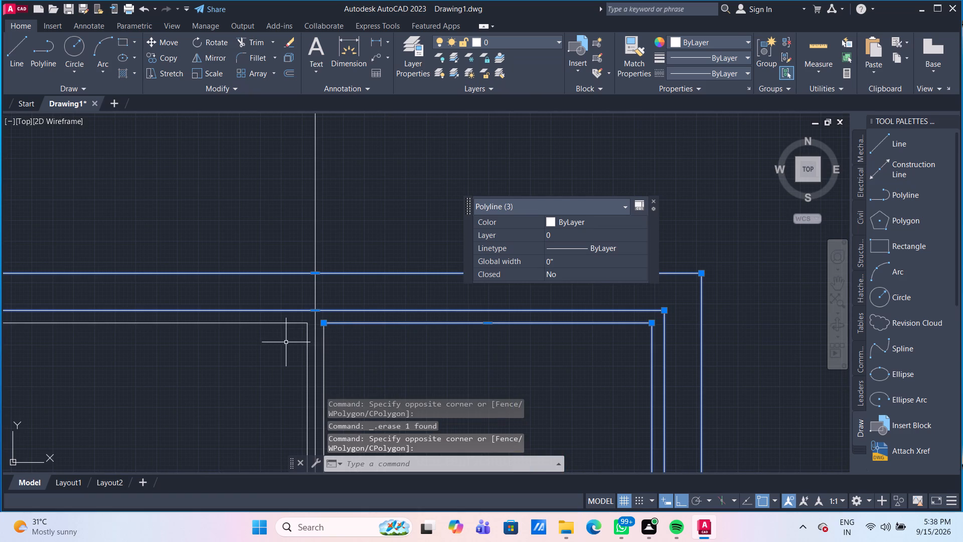
drag(310, 339, 305, 334)
click(282, 301)
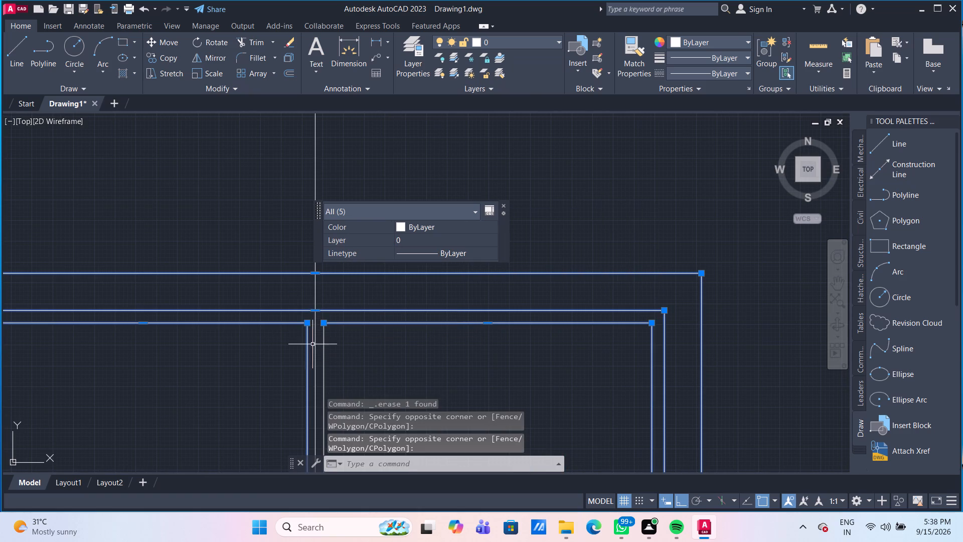
click(322, 352)
scroll(430, 358, down, 3)
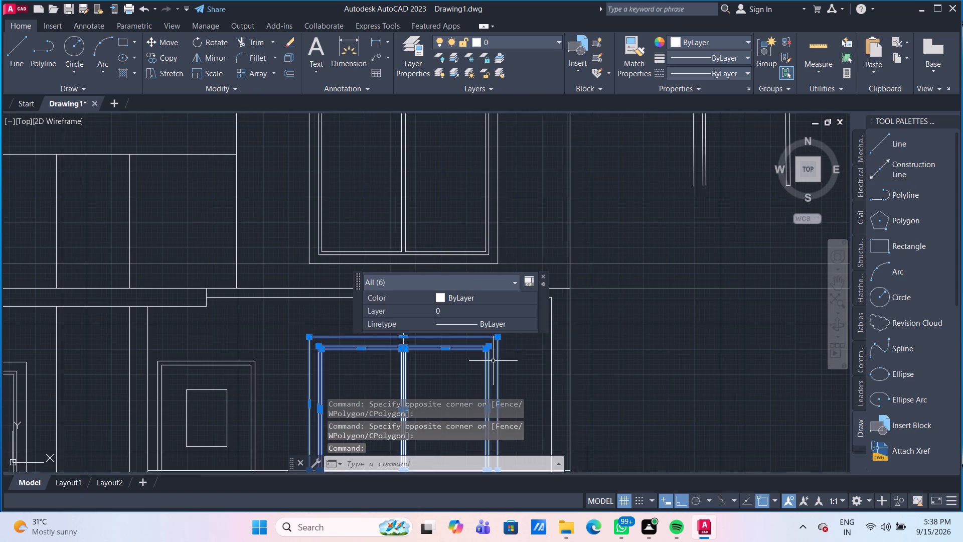
middle_drag(494, 353, 406, 166)
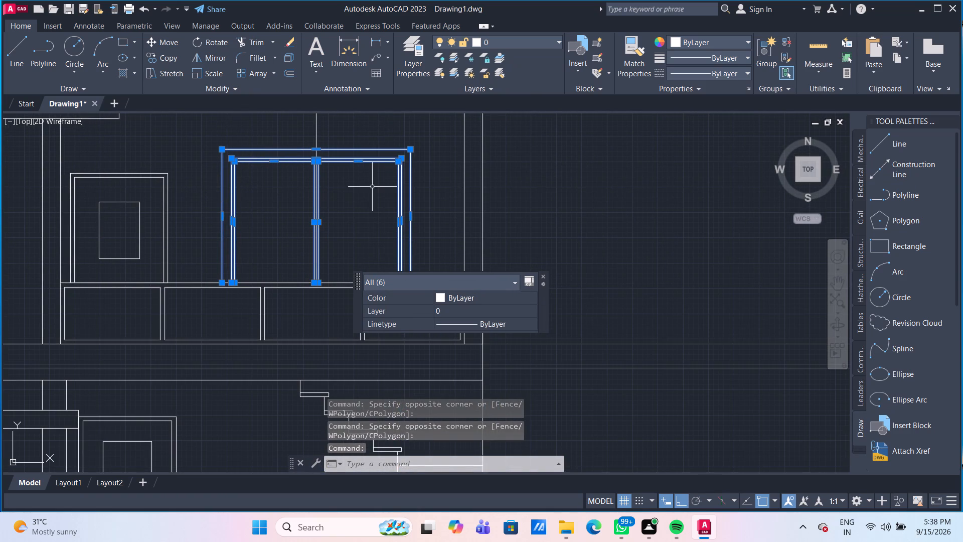
key(Delete)
Move the shortened window copy from its mullion's bottom midpoint to where the balcony's vertical guide line meets the railing top.
scroll(382, 200, down, 4)
scroll(439, 173, up, 2)
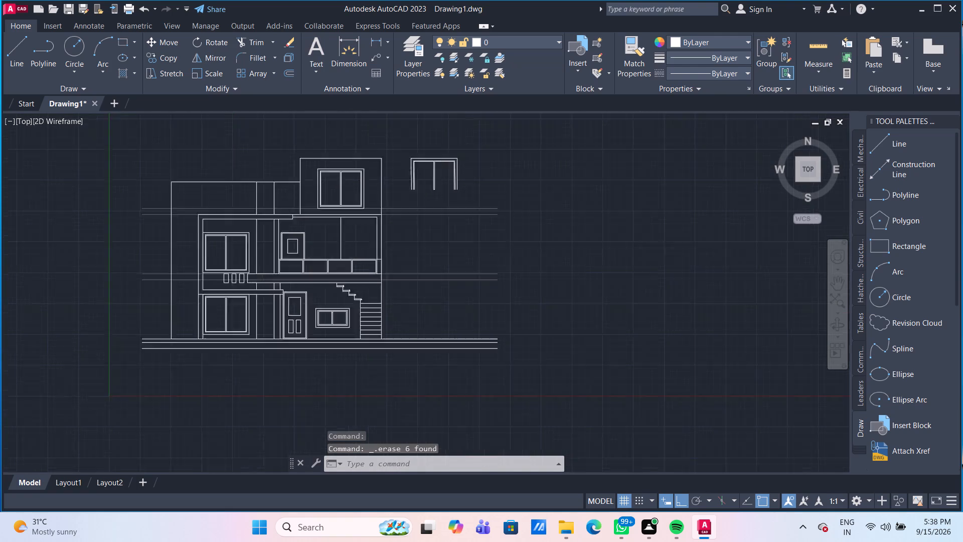
scroll(439, 173, up, 1)
drag(528, 228, 517, 219)
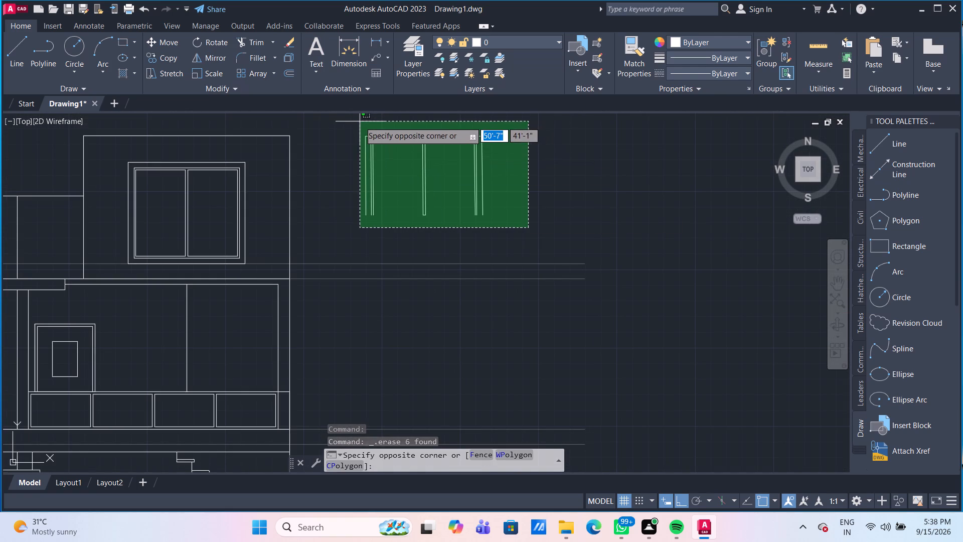
click(345, 131)
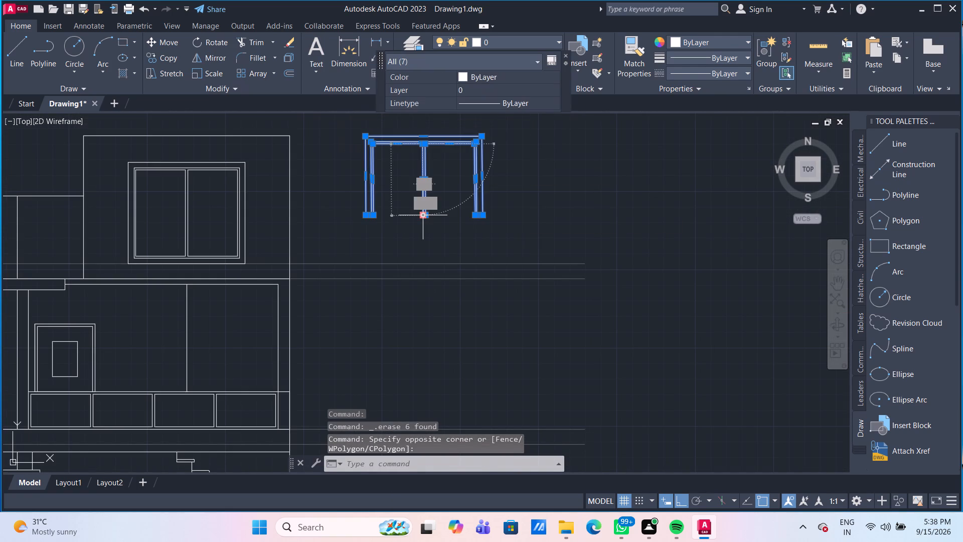
key(m)
key(Return)
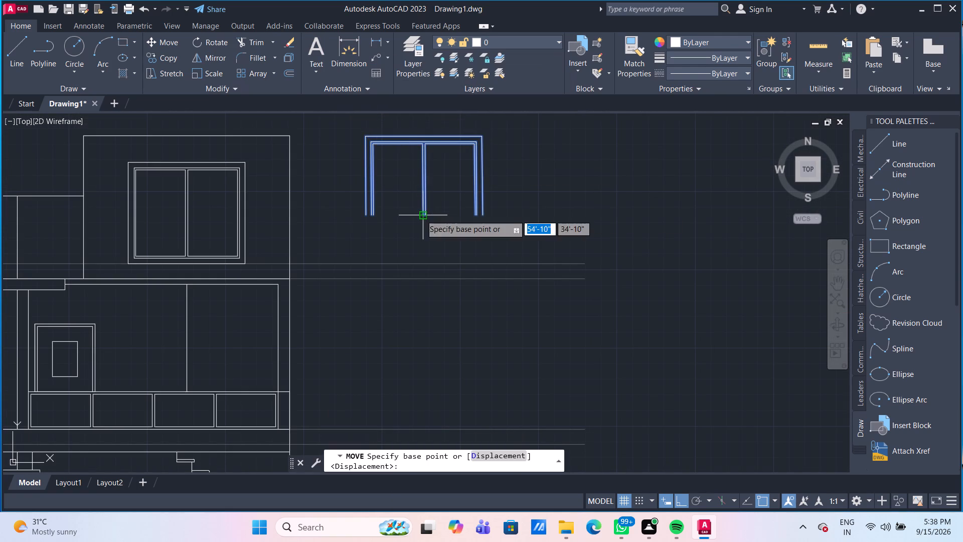
scroll(418, 210, up, 5)
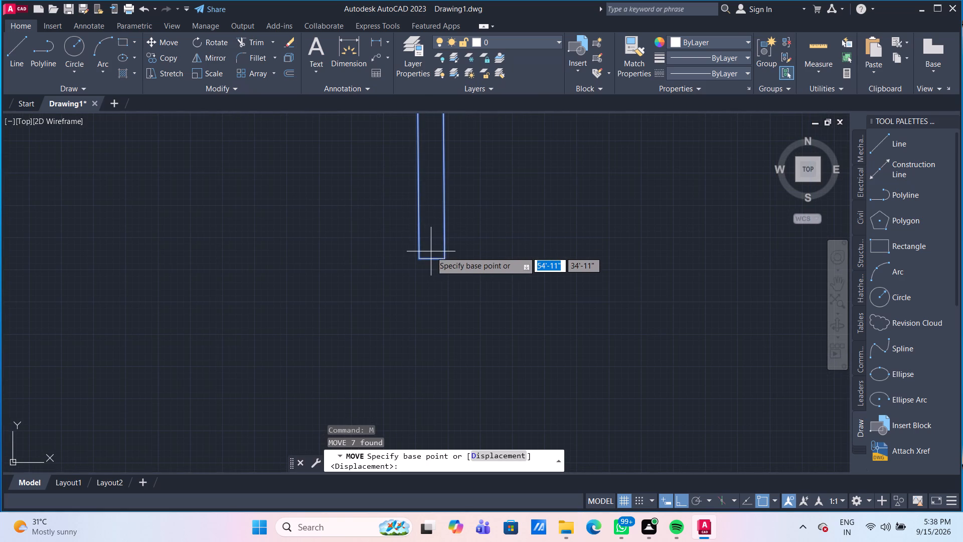
click(432, 261)
scroll(432, 261, down, 4)
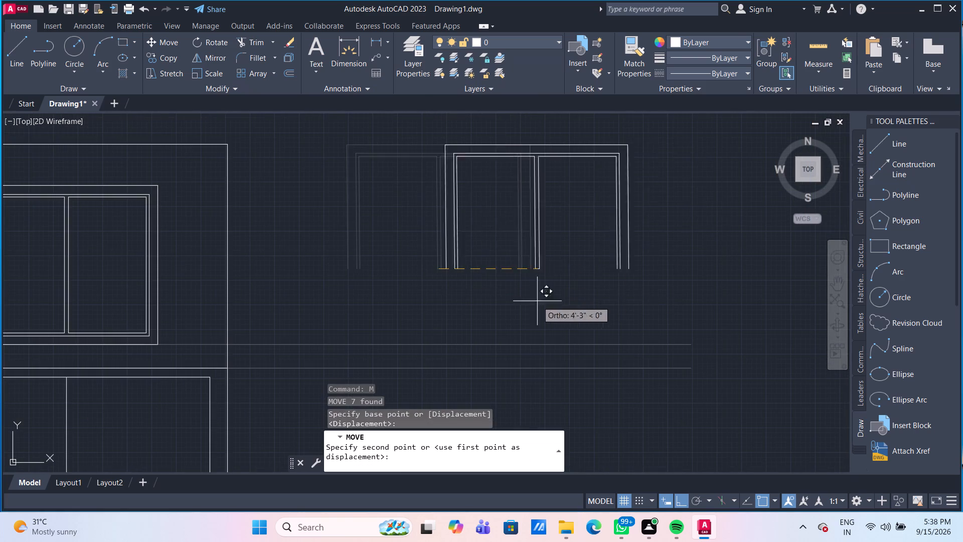
scroll(427, 292, down, 3)
scroll(308, 350, up, 2)
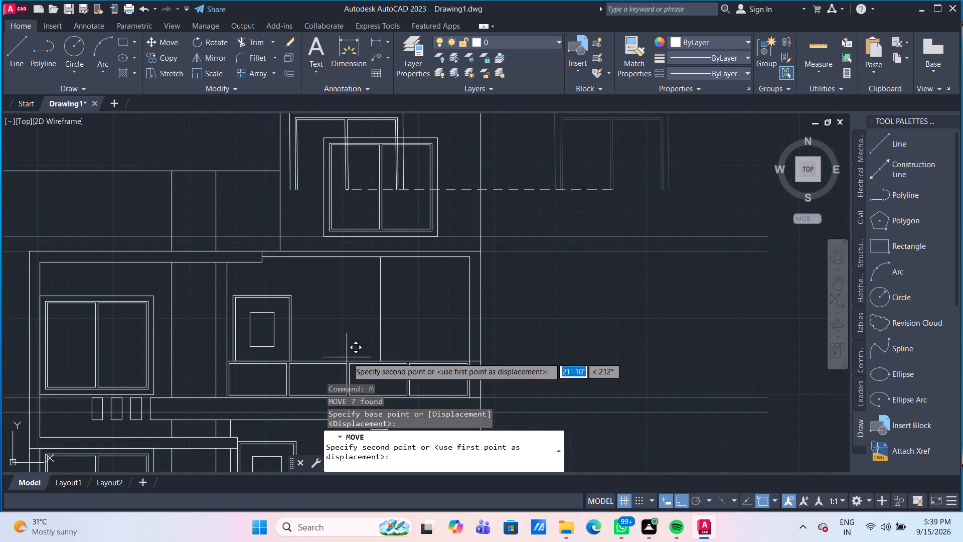
scroll(348, 357, up, 3)
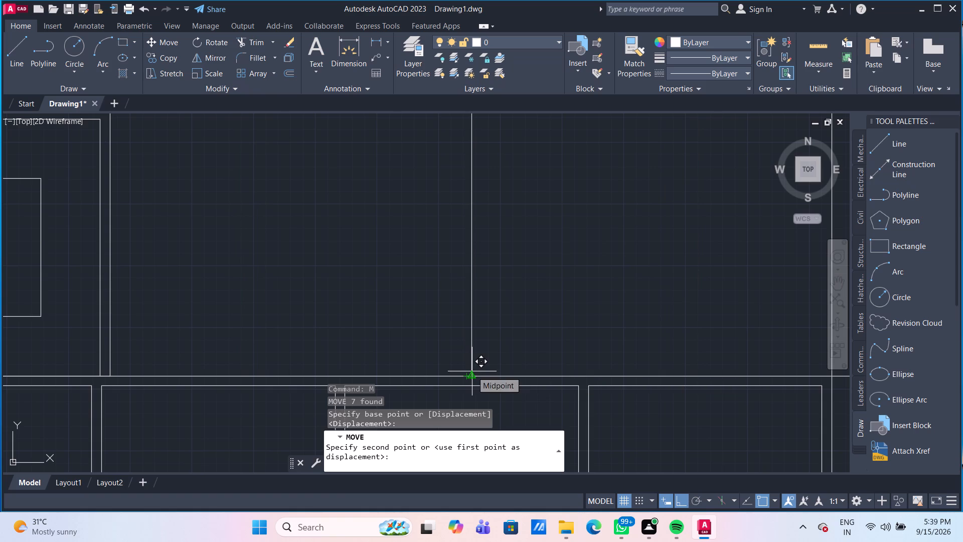
scroll(472, 371, up, 2)
click(468, 381)
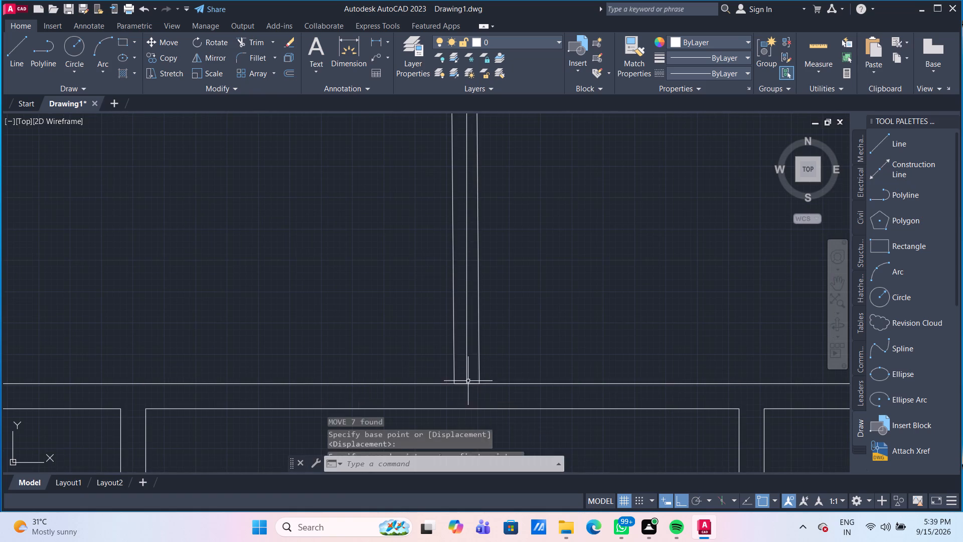
Delete the vertical guide line running through the middle of the balcony window.
scroll(489, 350, down, 5)
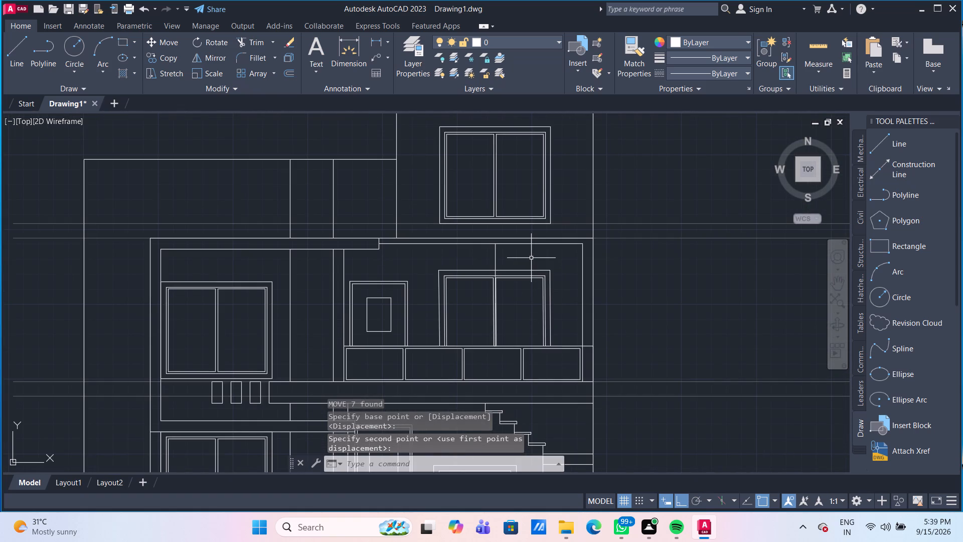
click(495, 255)
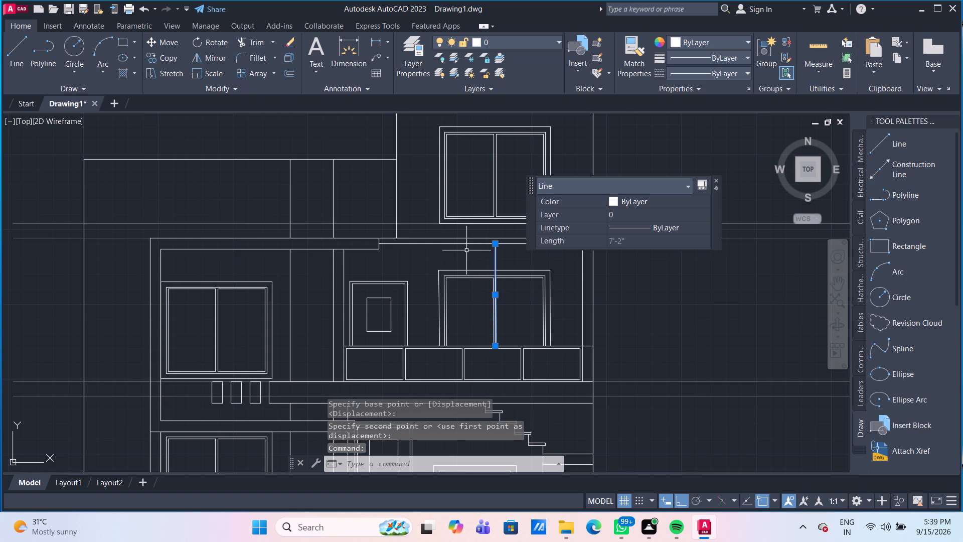
key(Delete)
scroll(466, 250, down, 2)
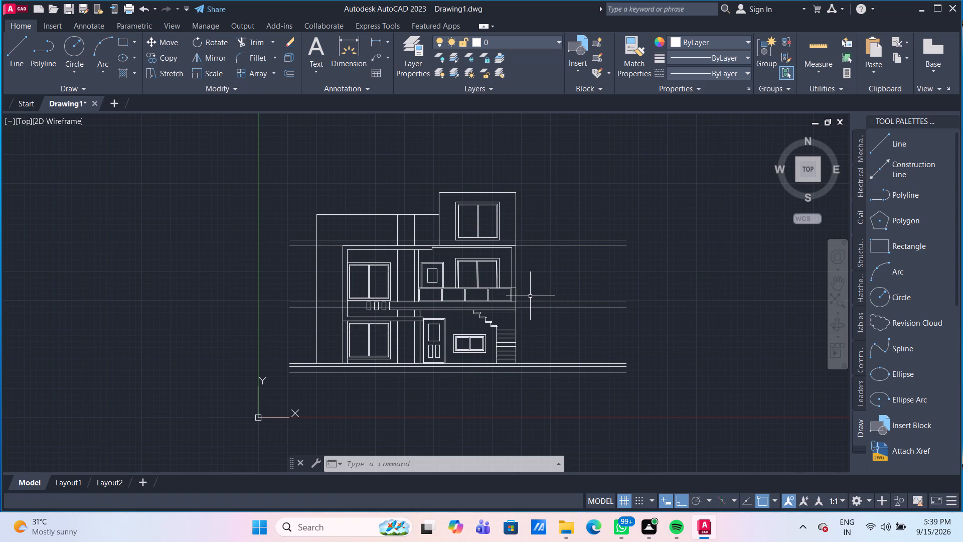
Draw a 4'-8" line along the ground line between the two verticals of the elevation's leftmost wall strip.
scroll(339, 226, up, 1)
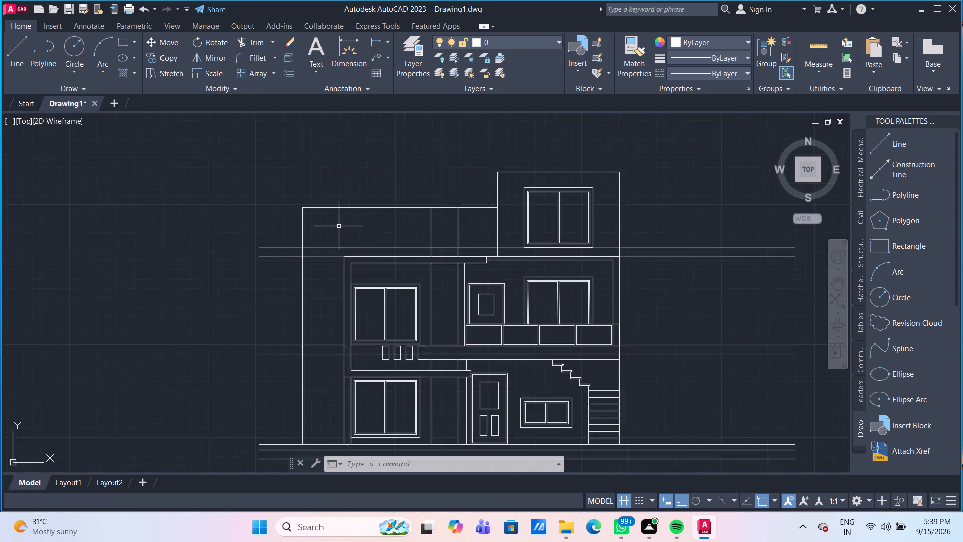
scroll(339, 226, up, 1)
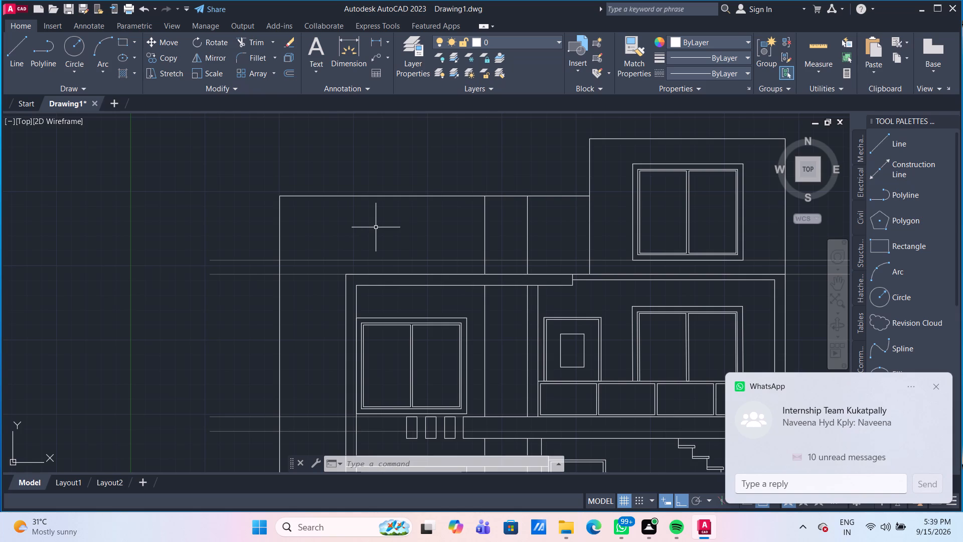
scroll(369, 233, down, 2)
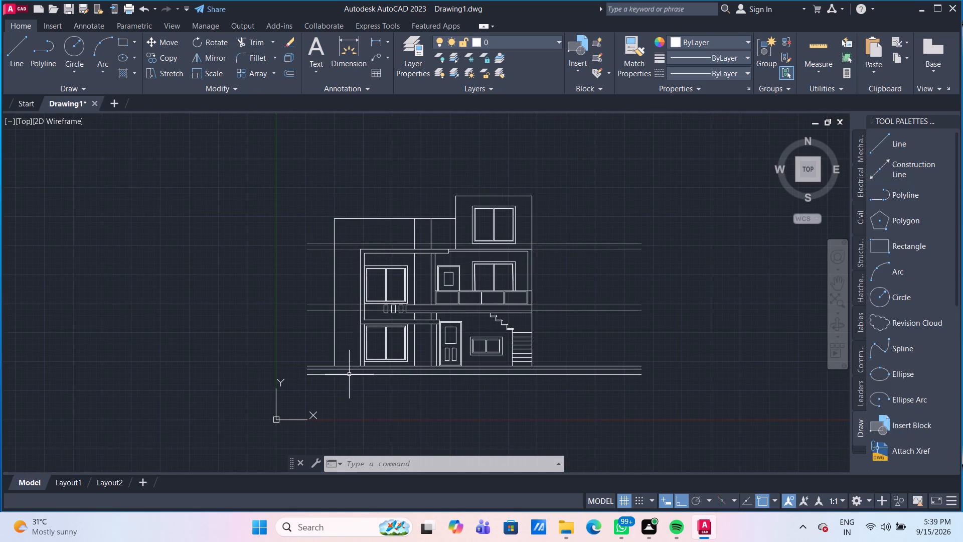
scroll(349, 374, up, 4)
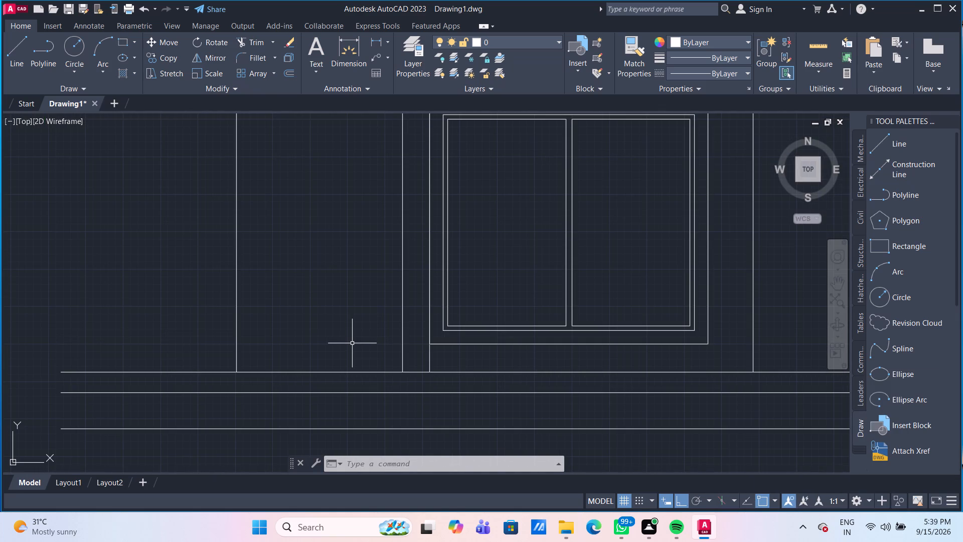
middle_drag(352, 343, 375, 288)
scroll(352, 343, up, 1)
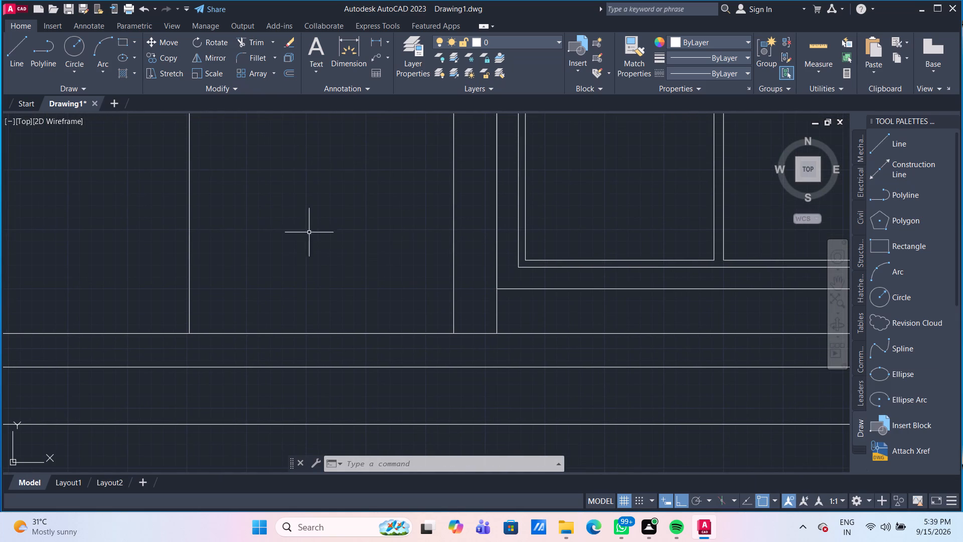
click(25, 39)
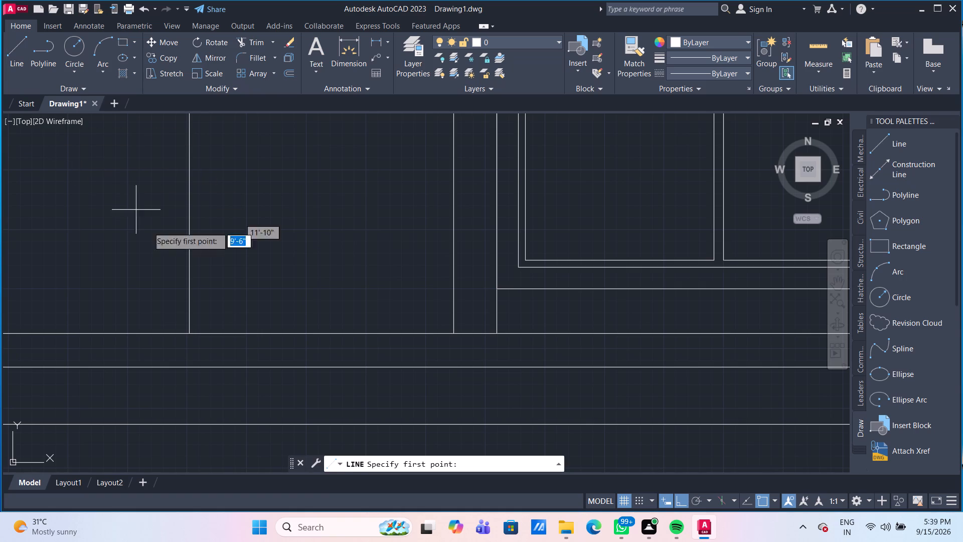
click(189, 332)
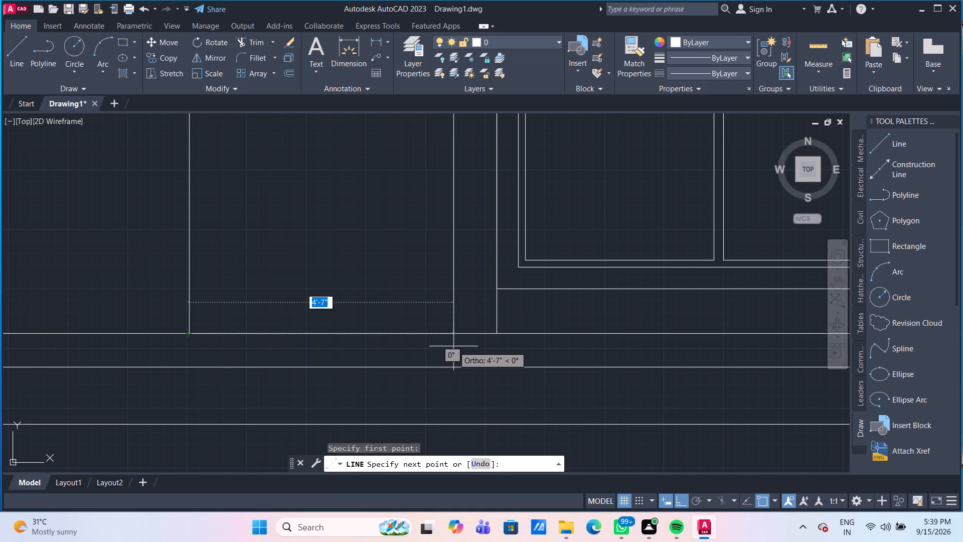
click(451, 336)
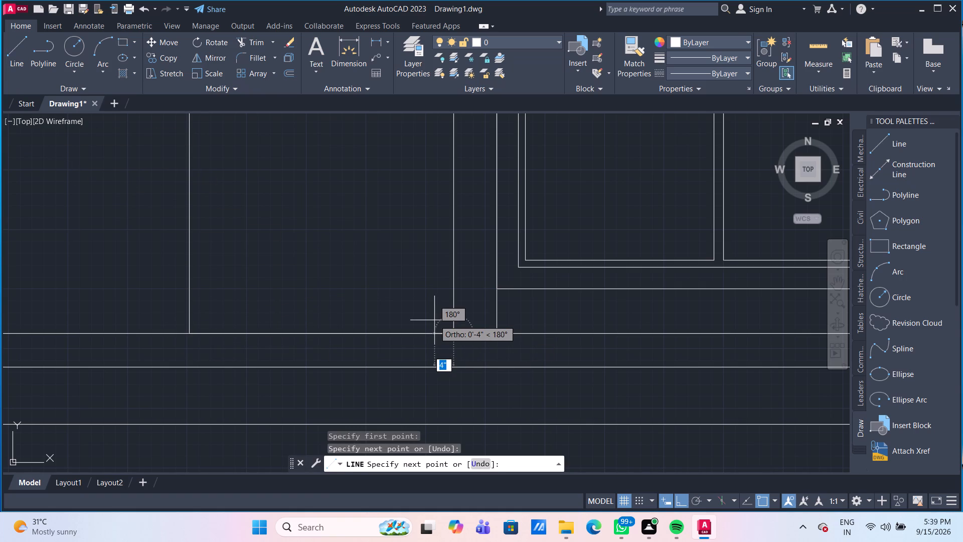
key(Return)
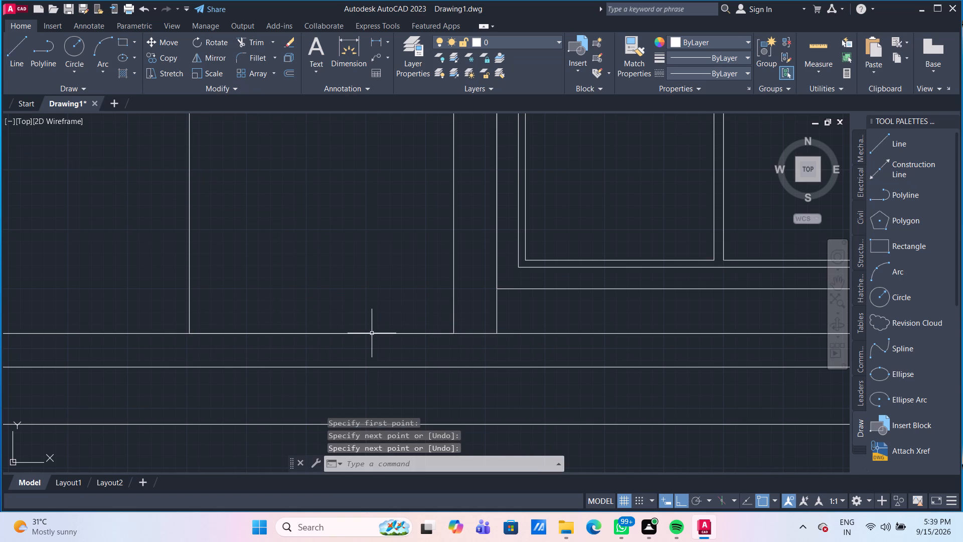
Move the new line straight up about 9" above the ground line, within the leftmost wall strip.
click(372, 334)
key(m)
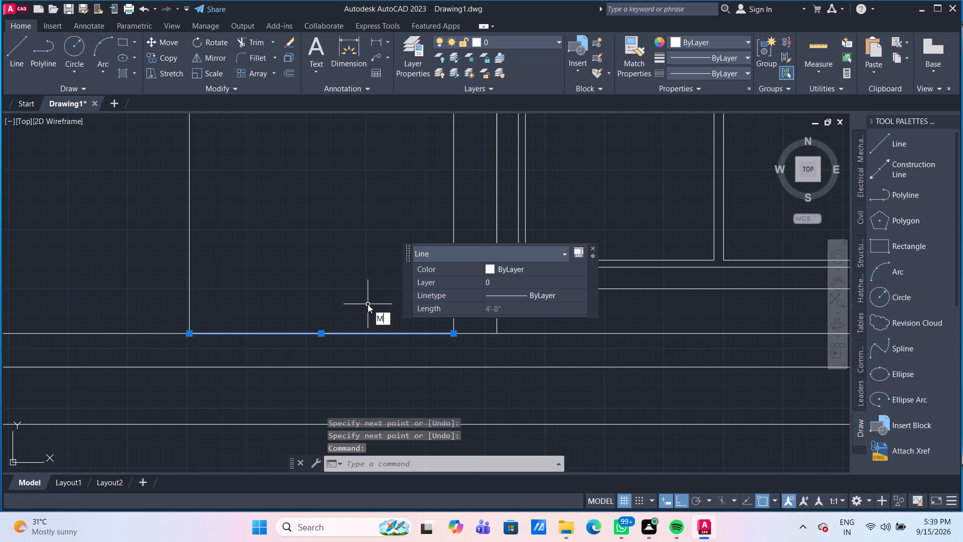
key(Return)
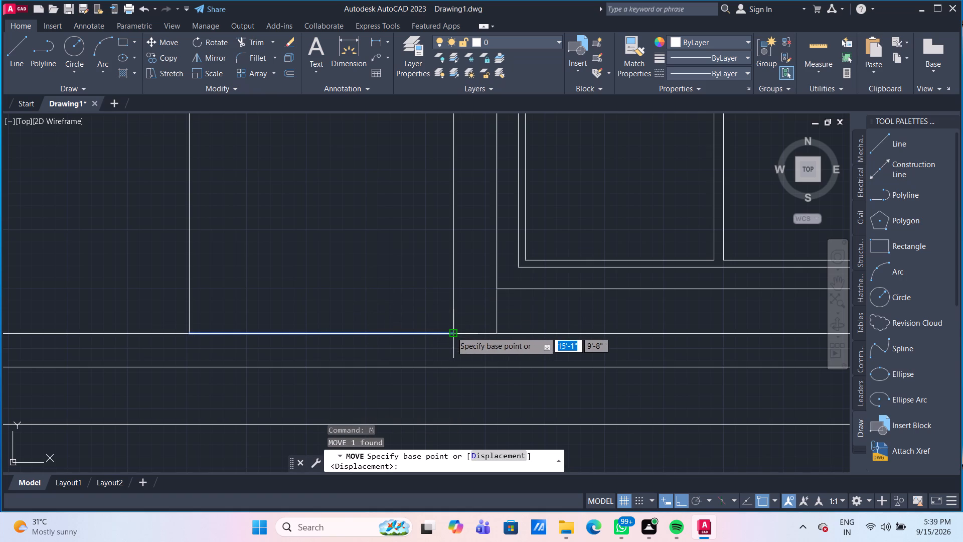
click(451, 332)
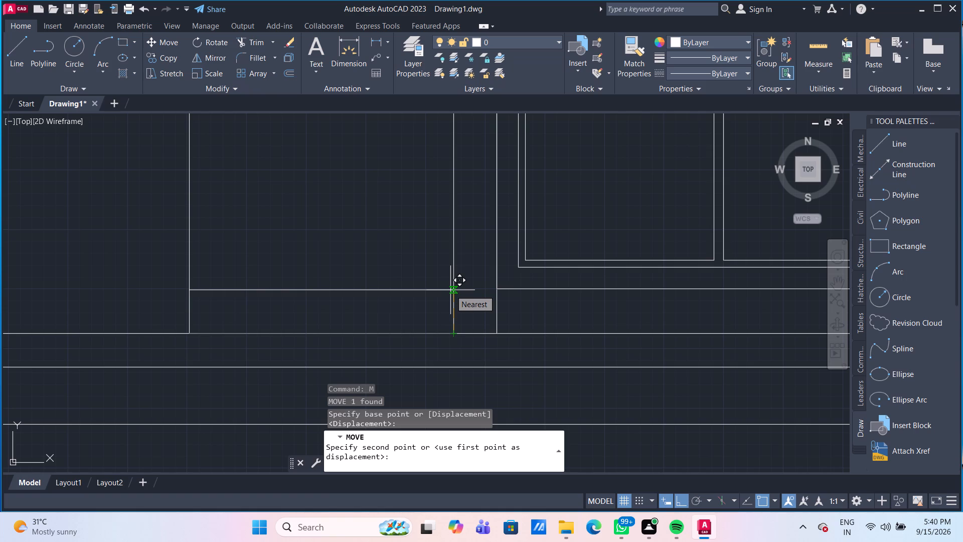
click(450, 290)
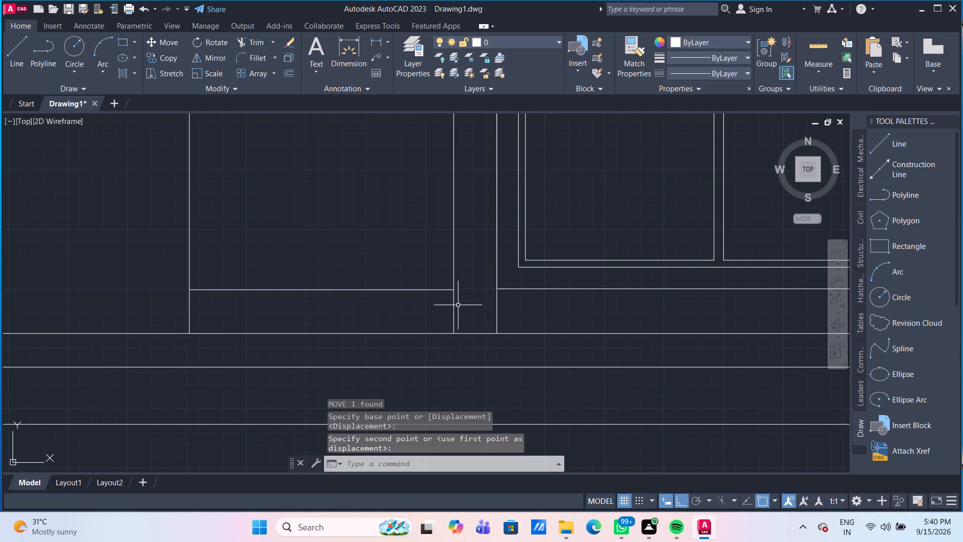
Measure the moved line's height above the ground line.
click(807, 51)
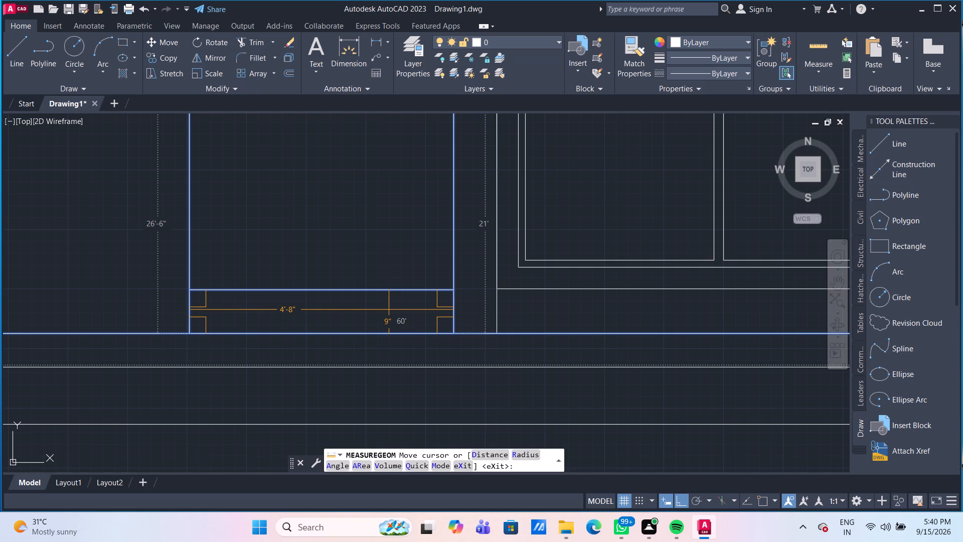
key(Escape)
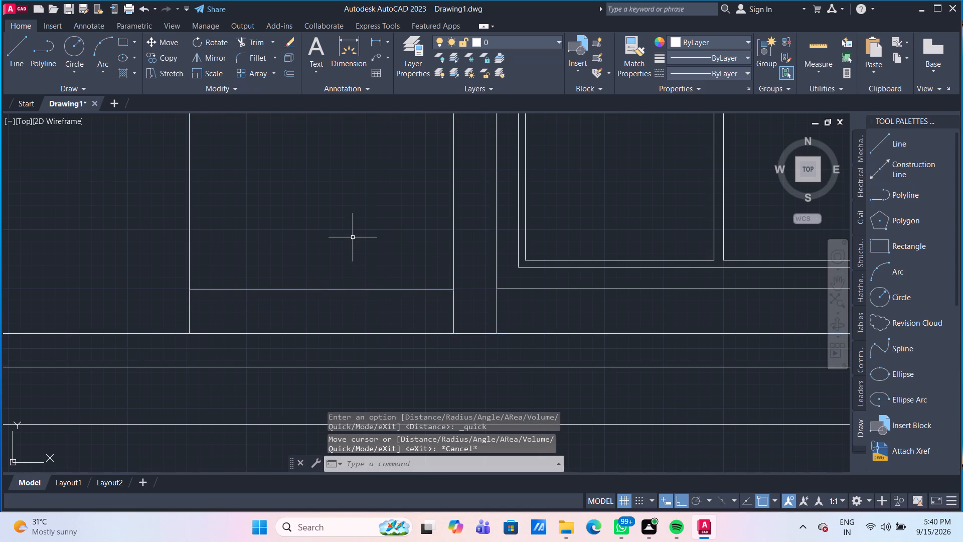
Offset the raised horizontal line 2" downward within the leftmost wall strip.
key(o)
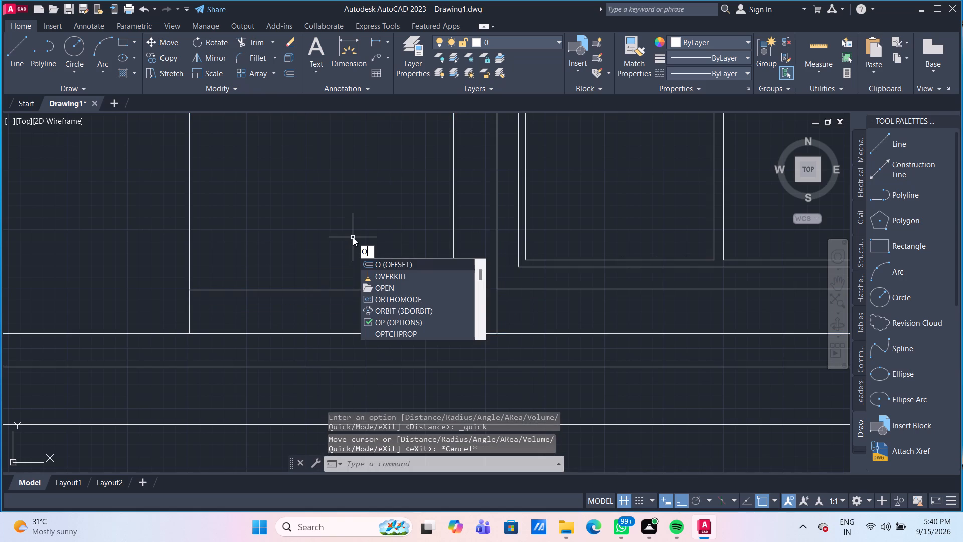
key(Return)
key(Return)
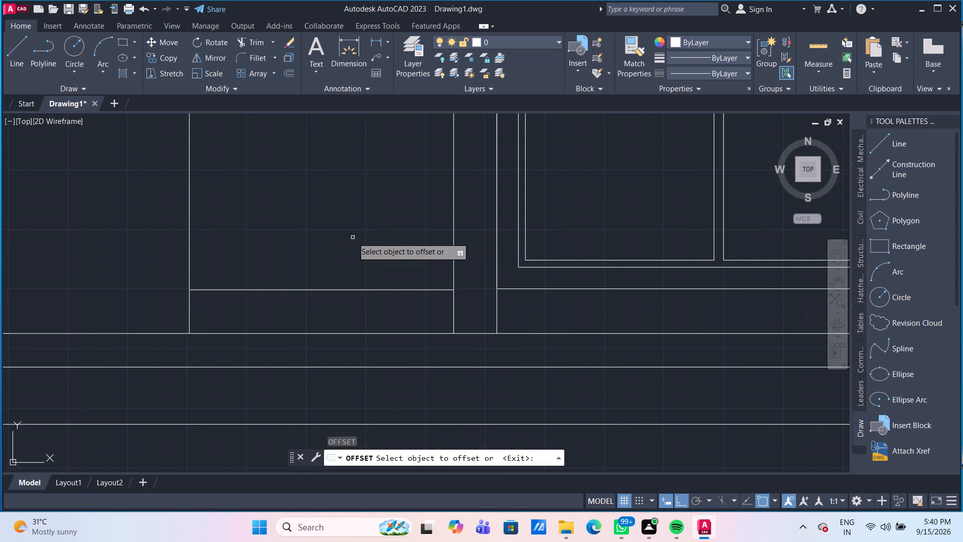
click(349, 291)
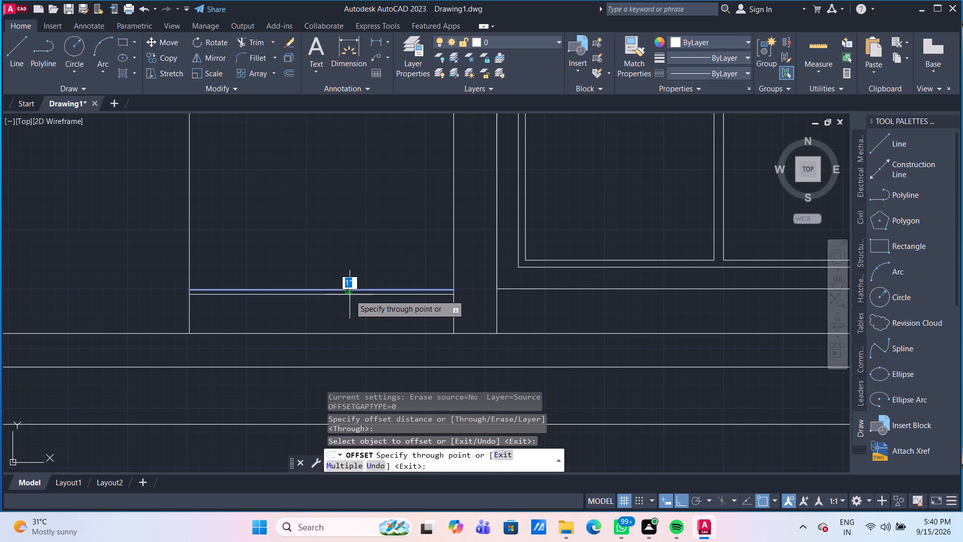
text(2")
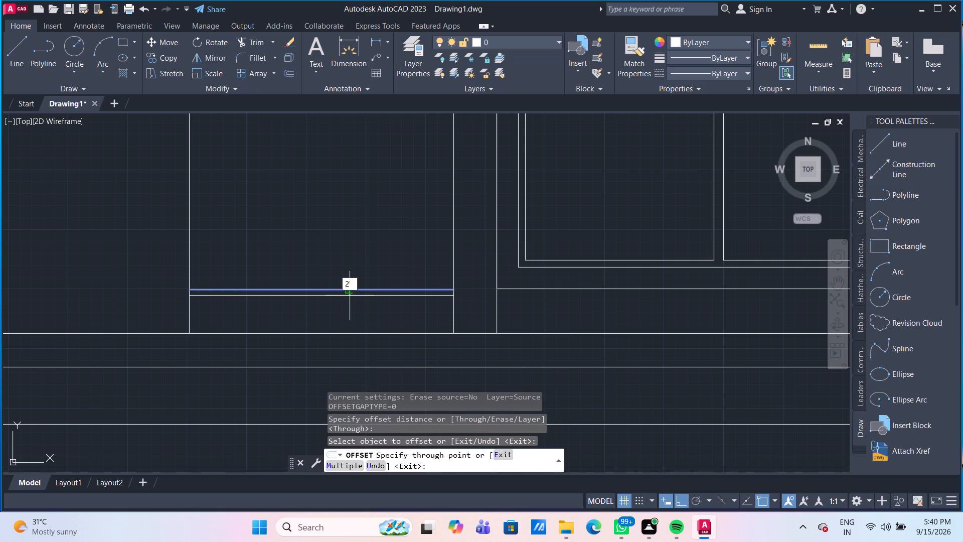
key(Return)
scroll(350, 296, down, 3)
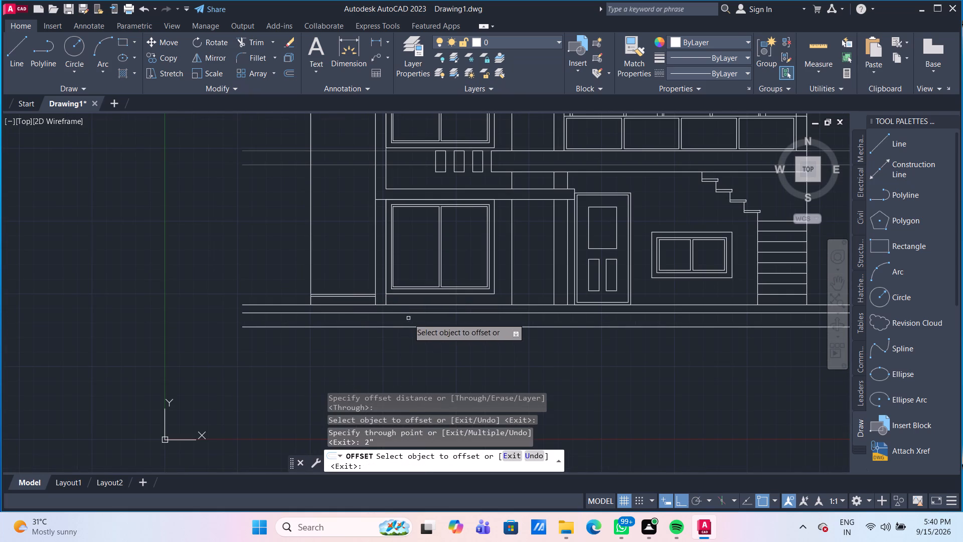
scroll(335, 256, up, 2)
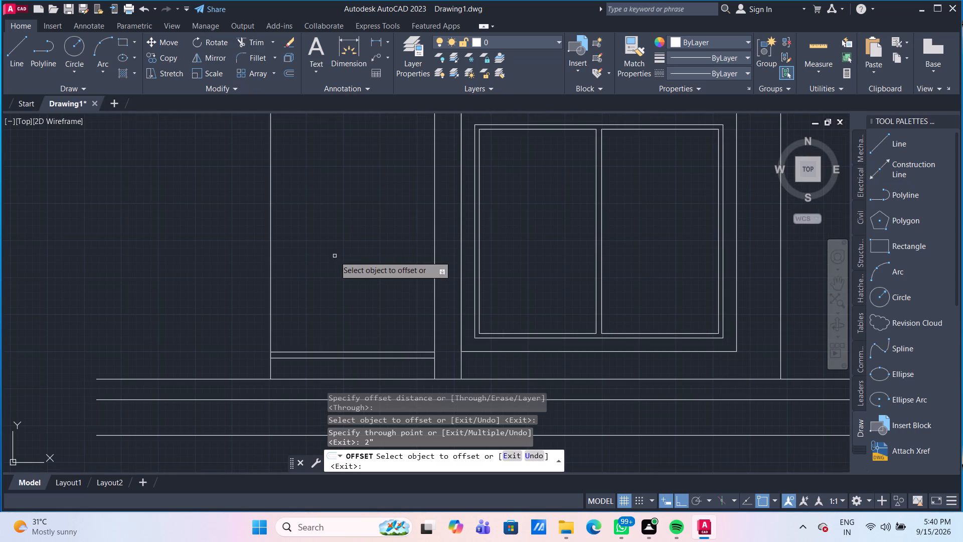
key(Escape)
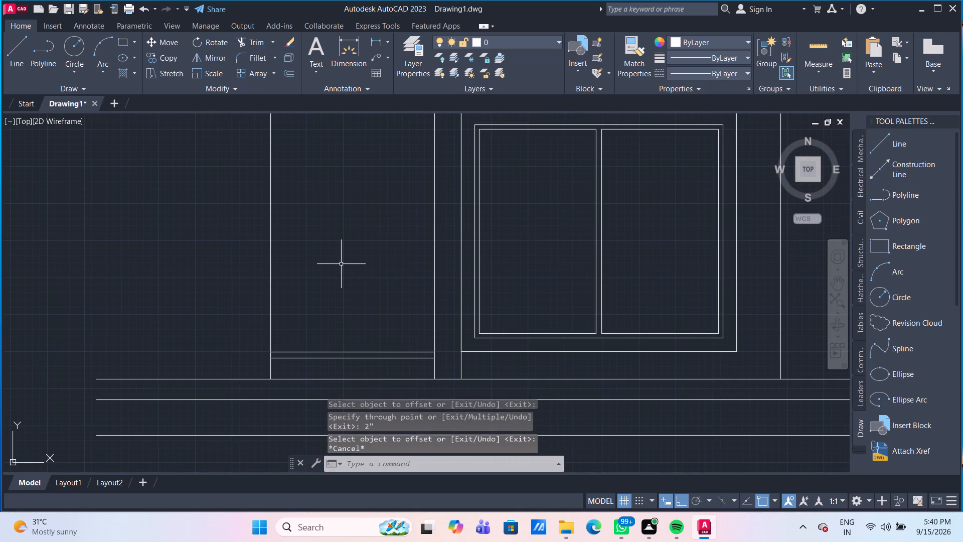
Group the two closely spaced horizontal lines at the base of the leftmost wall strip.
click(386, 364)
click(361, 327)
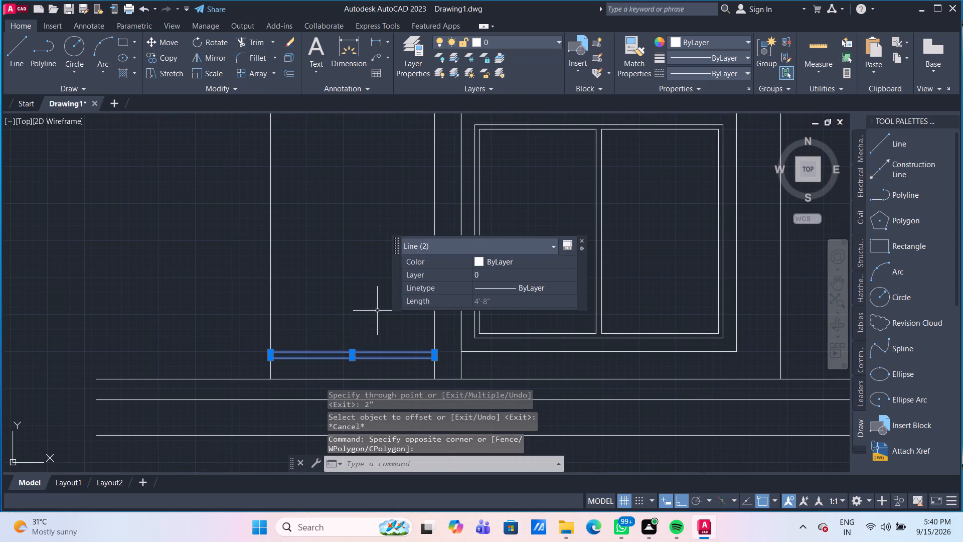
key(g)
key(Return)
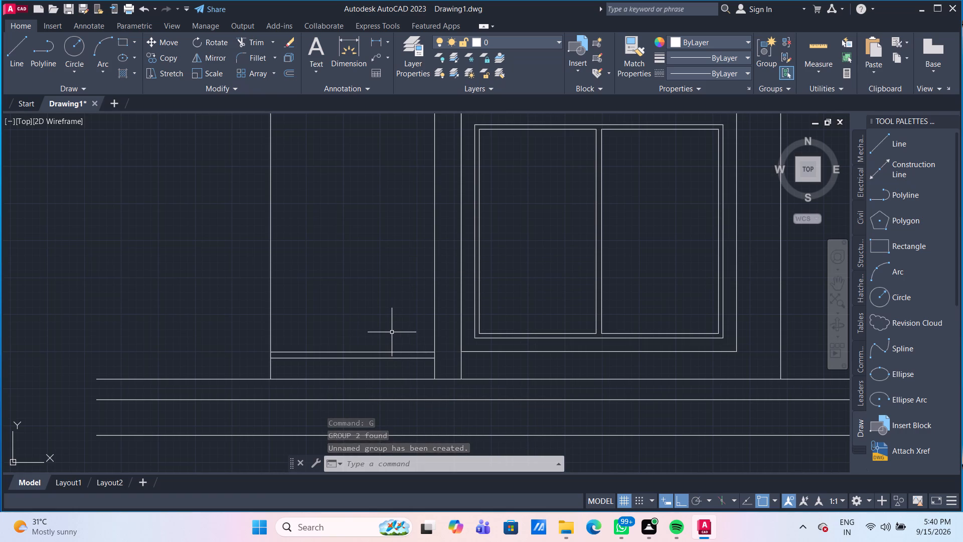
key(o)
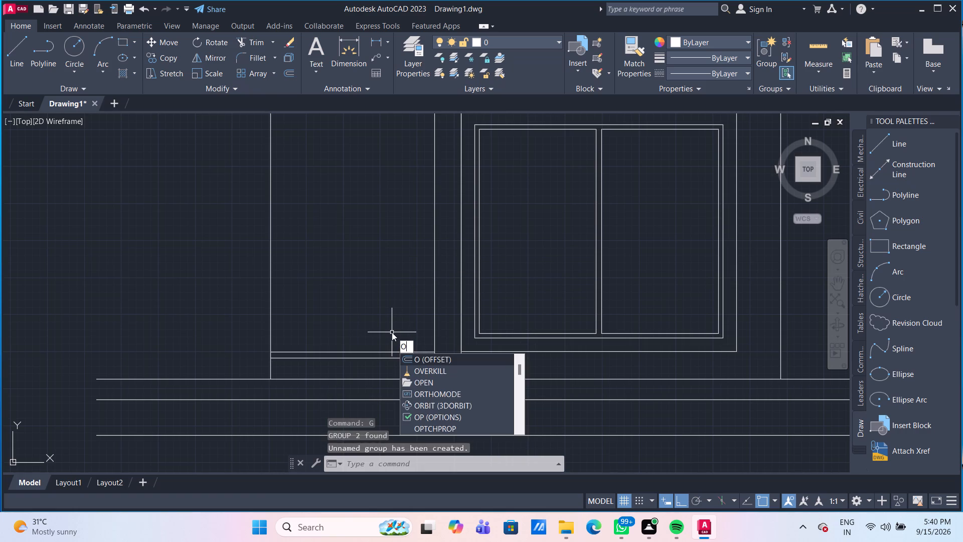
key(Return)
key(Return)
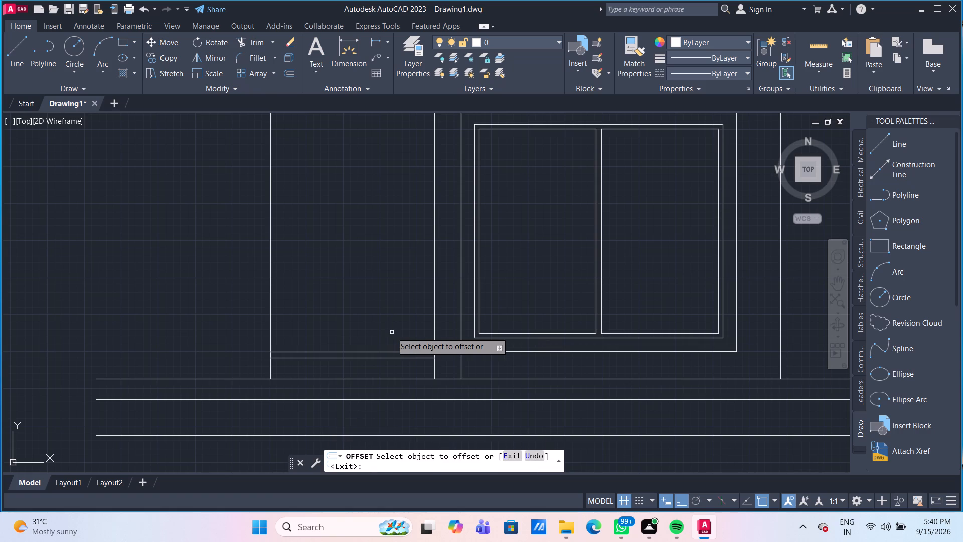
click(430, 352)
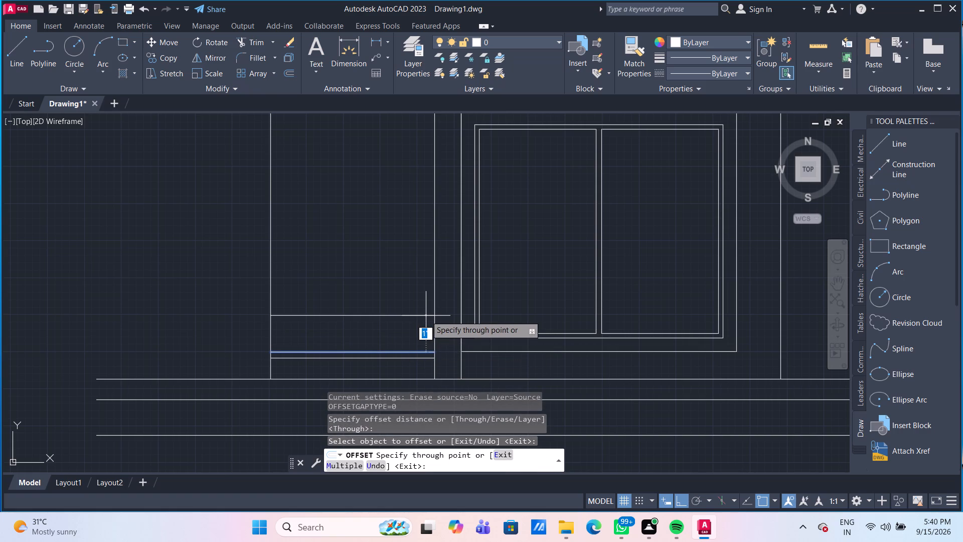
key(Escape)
Examine the grouped line pair at the base of the leftmost wall strip in relation to the rest of the elevation.
scroll(409, 318, down, 1)
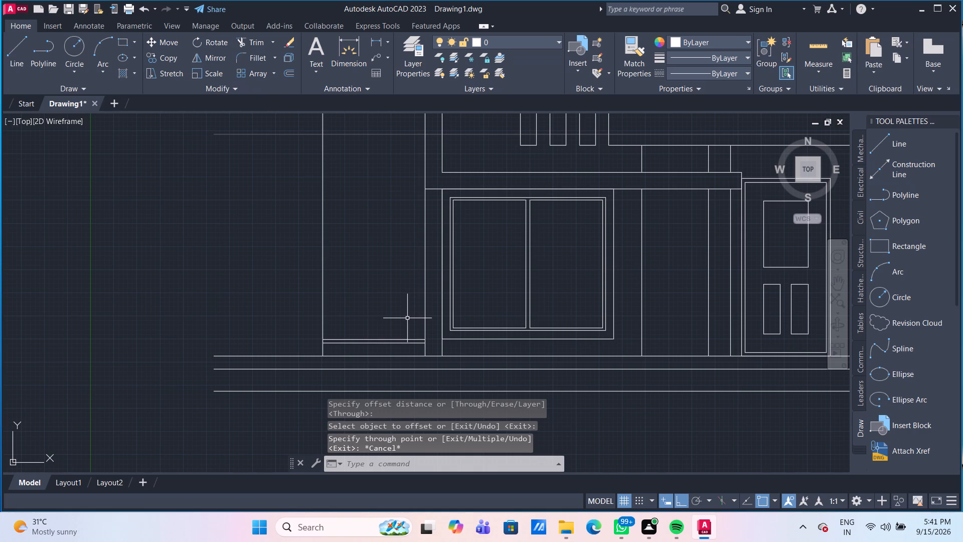
middle_drag(399, 315, 392, 316)
scroll(392, 319, down, 1)
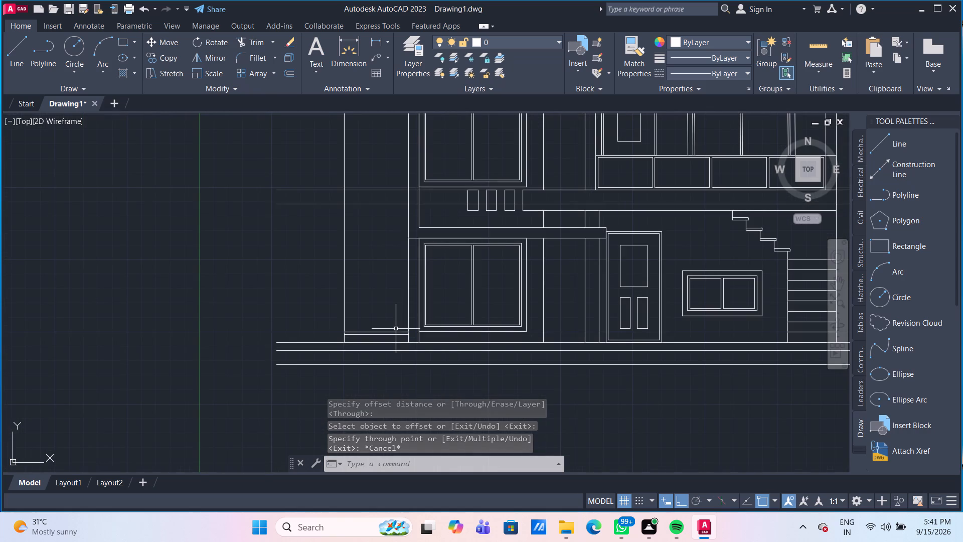
scroll(389, 347, up, 1)
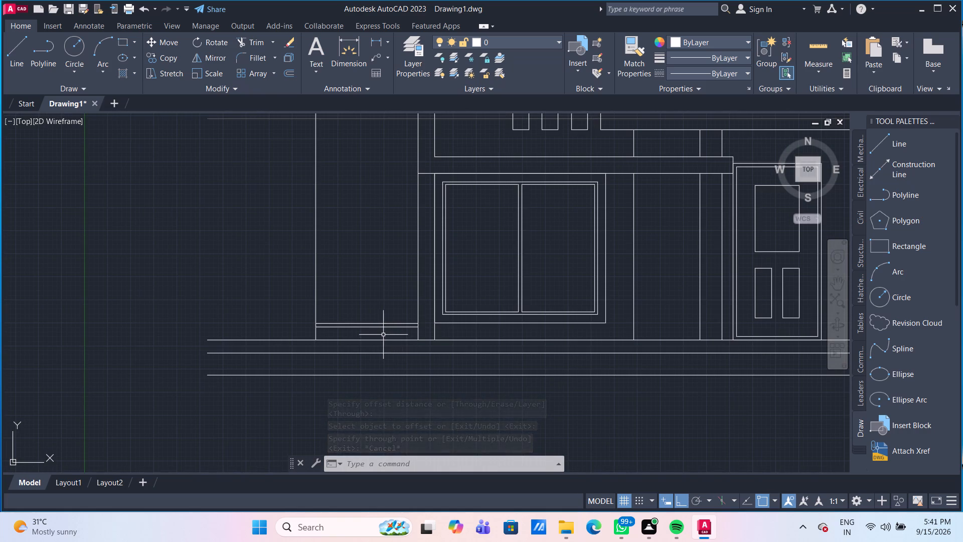
scroll(382, 334, up, 1)
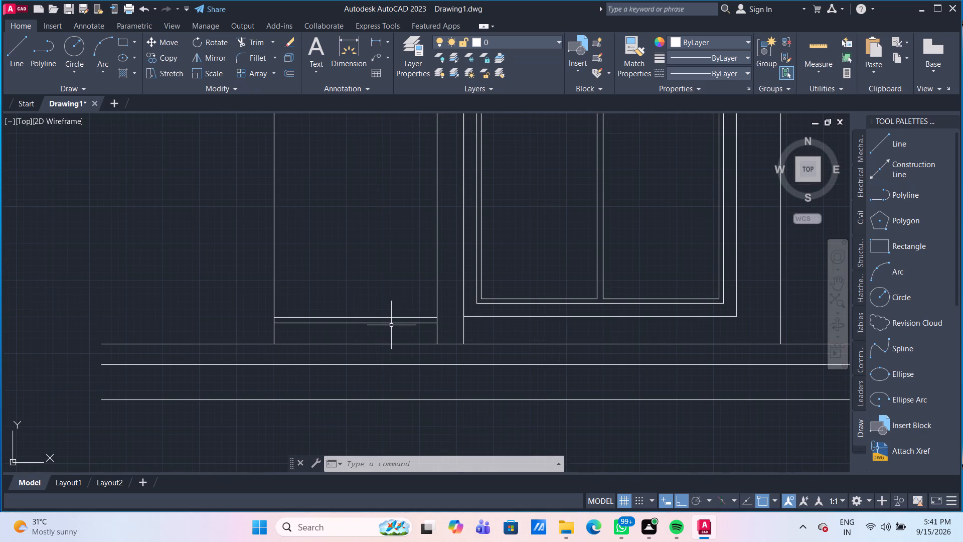
scroll(392, 326, down, 1)
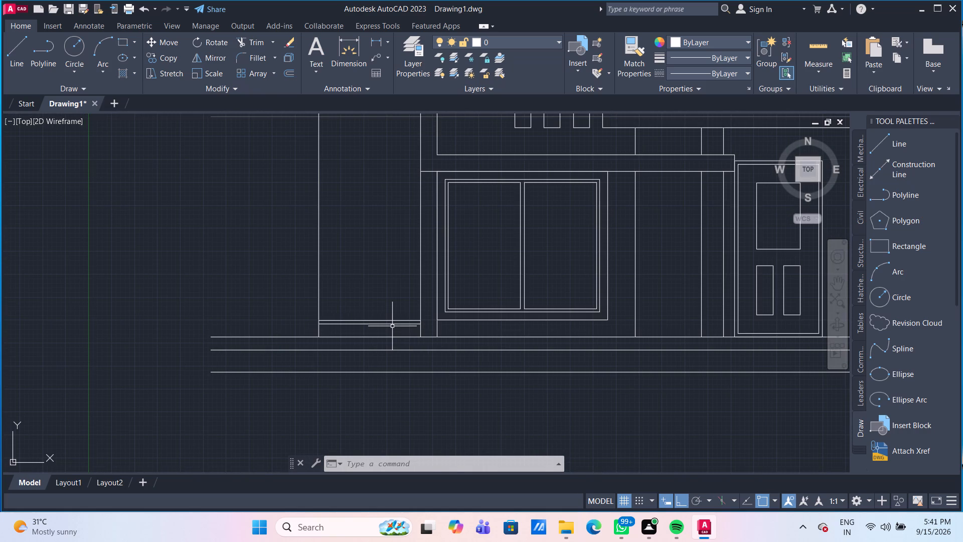
scroll(392, 326, up, 1)
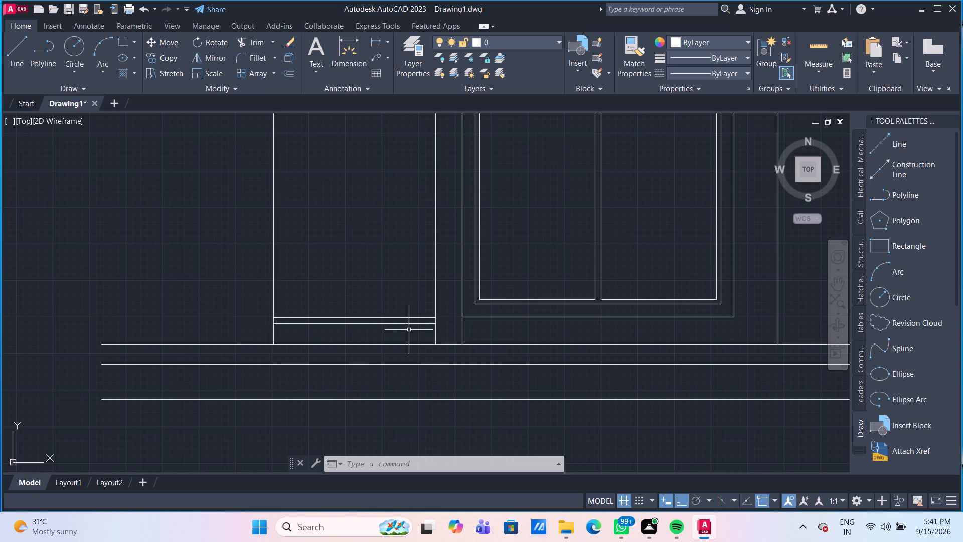
scroll(409, 330, down, 3)
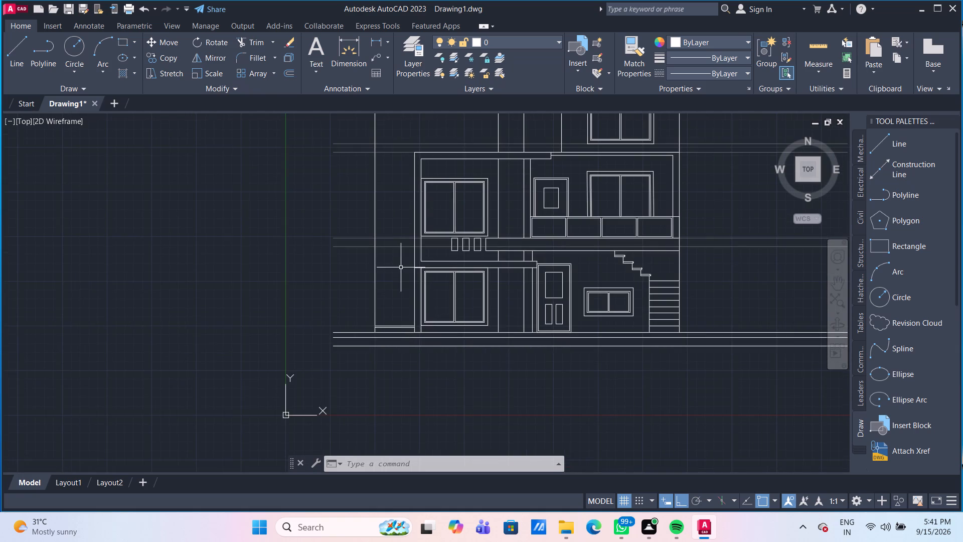
scroll(401, 266, down, 2)
scroll(398, 257, up, 3)
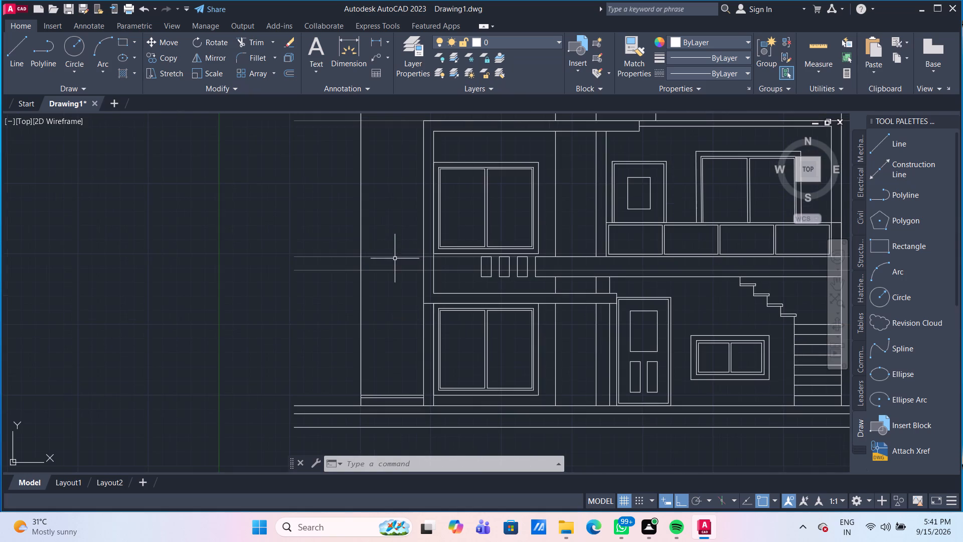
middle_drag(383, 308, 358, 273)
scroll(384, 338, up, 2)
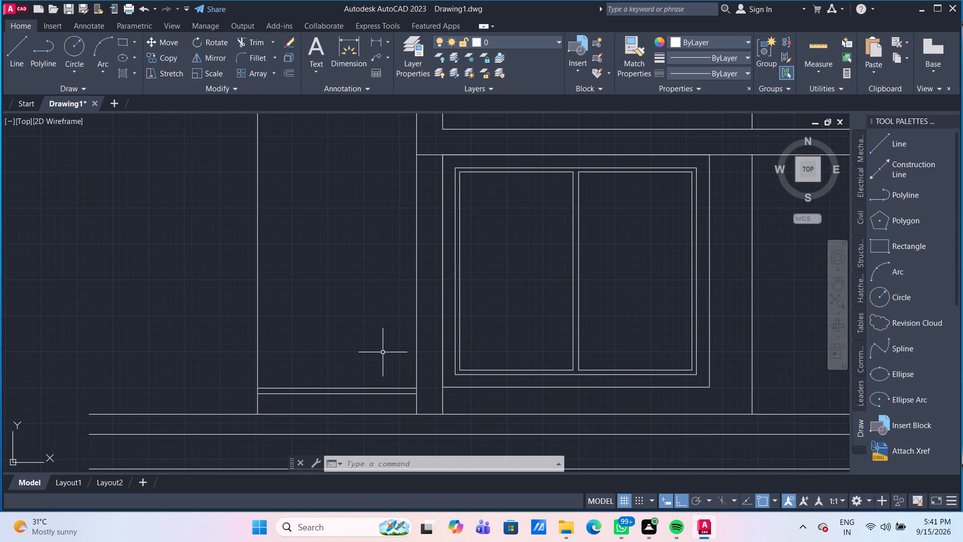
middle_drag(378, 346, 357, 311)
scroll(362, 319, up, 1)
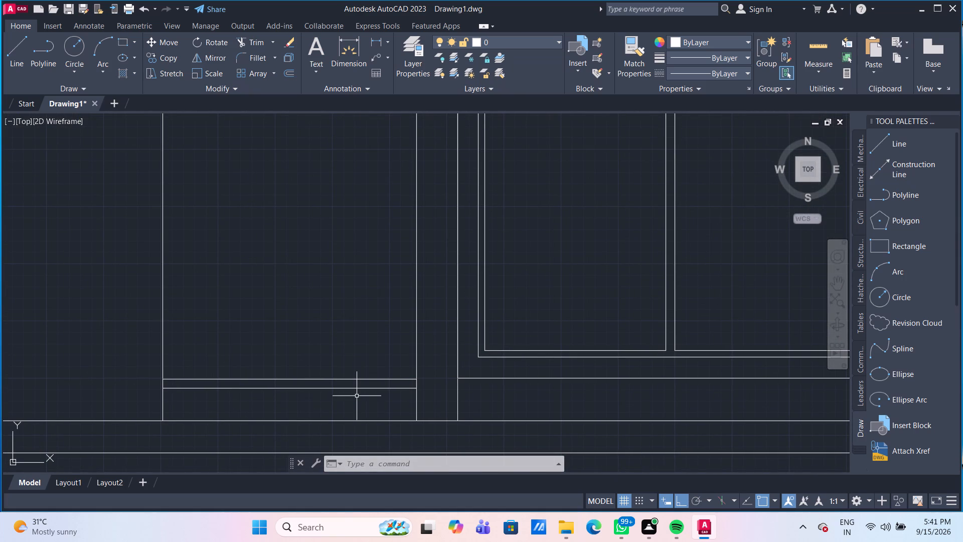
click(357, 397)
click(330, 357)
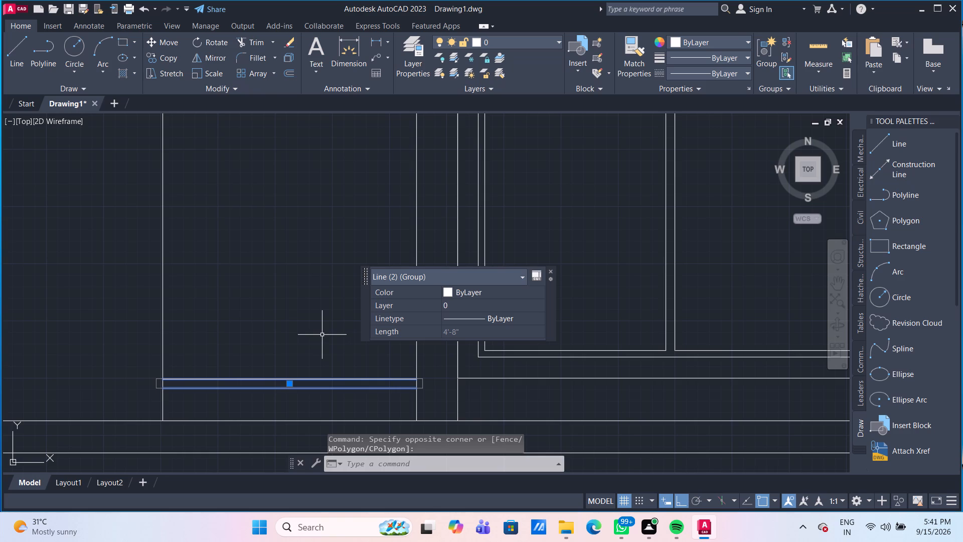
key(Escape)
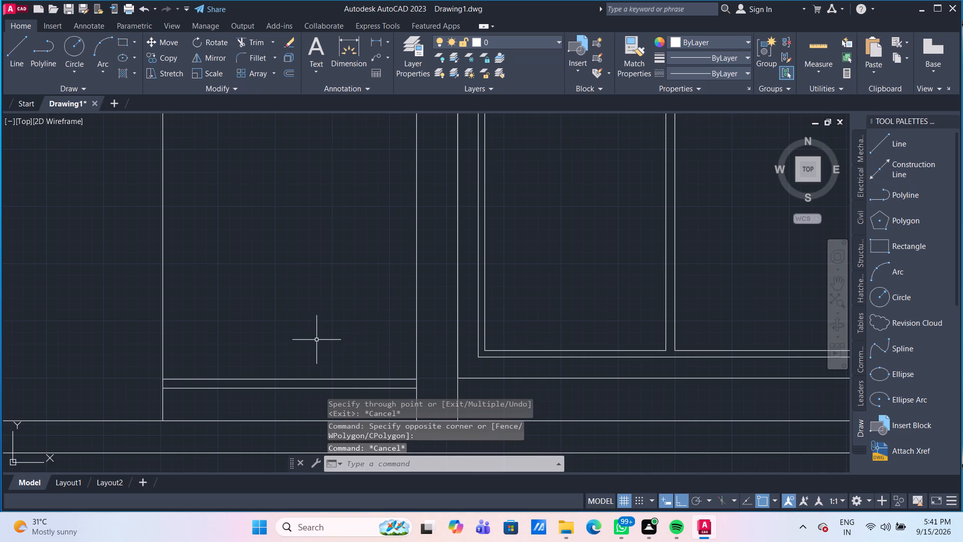
Place measured points at 1' intervals along the outer vertical line of the leftmost wall strip.
scroll(237, 303, down, 2)
middle_drag(239, 303, 259, 317)
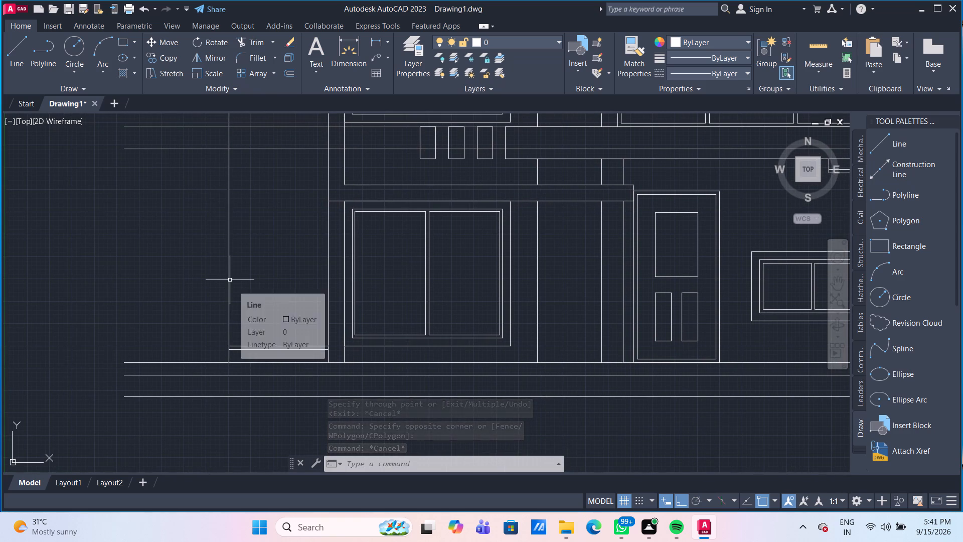
click(230, 280)
scroll(230, 280, down, 2)
middle_drag(230, 280, 226, 317)
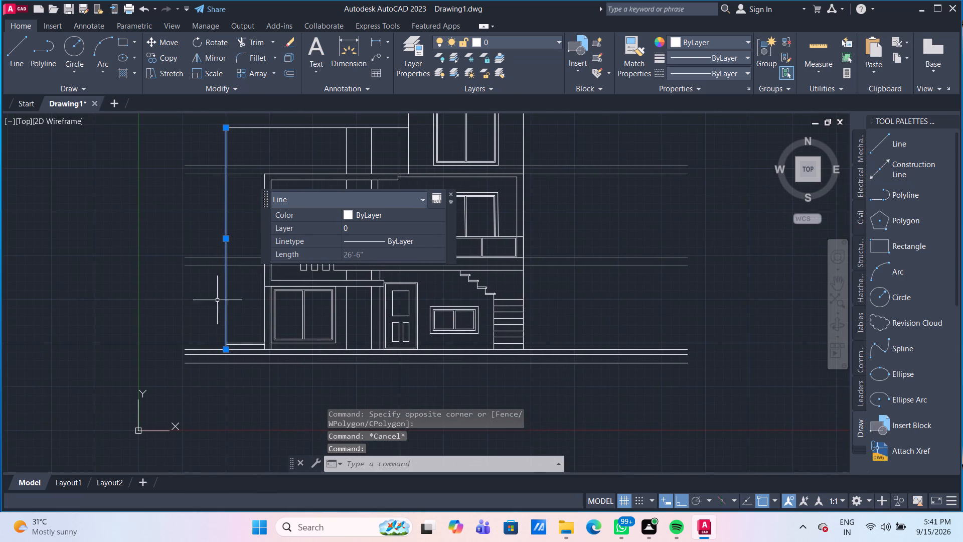
click(249, 91)
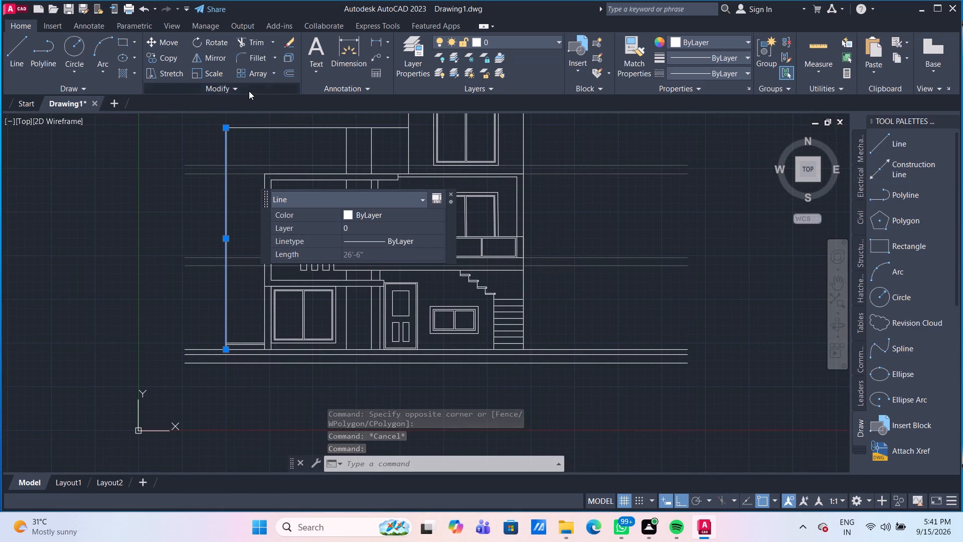
click(112, 89)
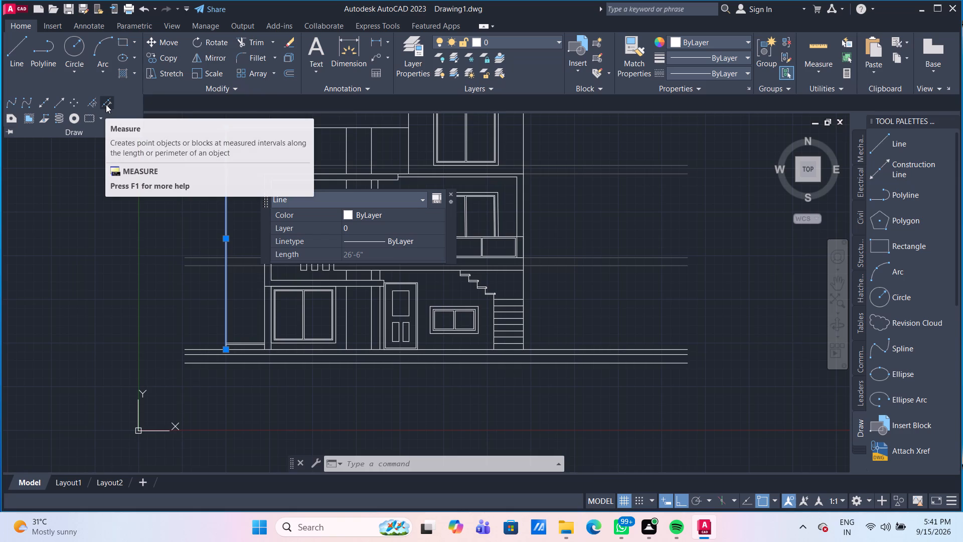
click(106, 104)
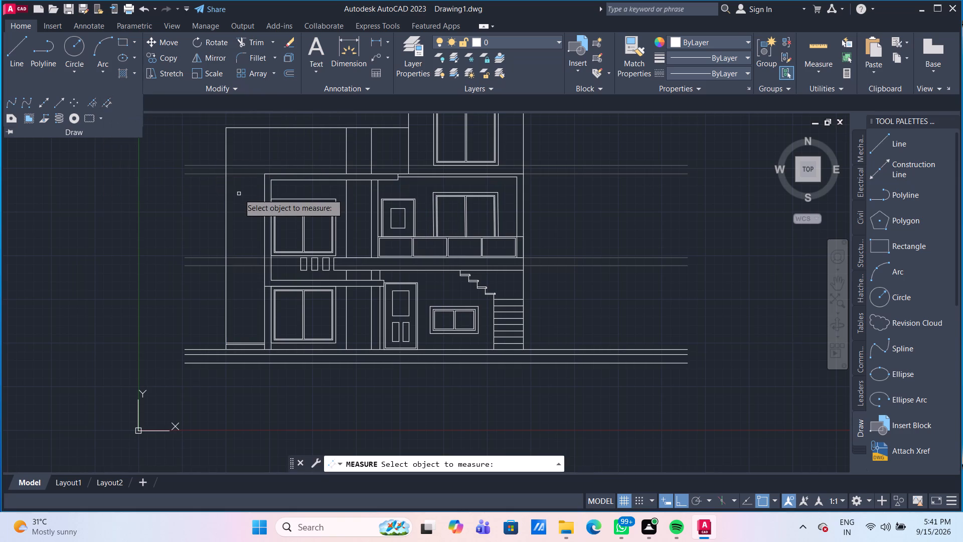
click(224, 200)
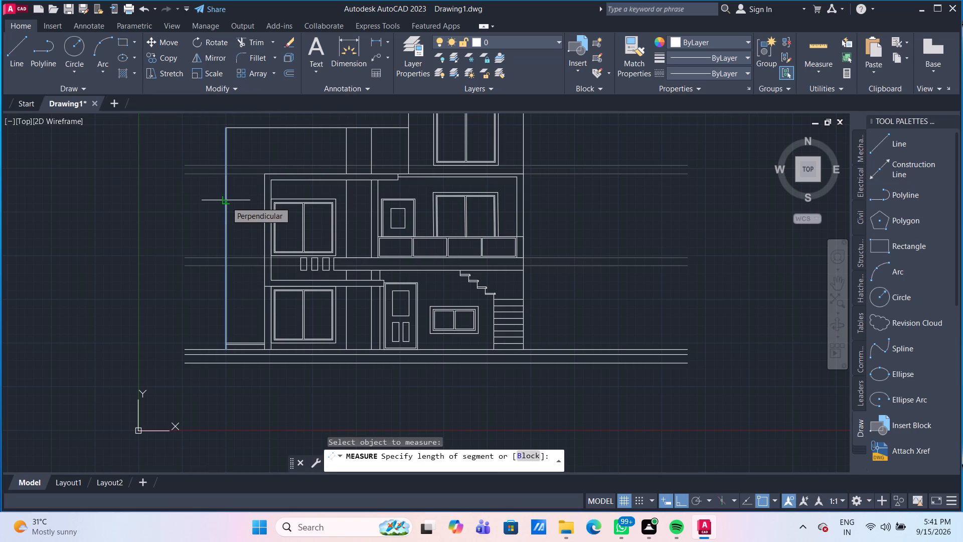
text(1')
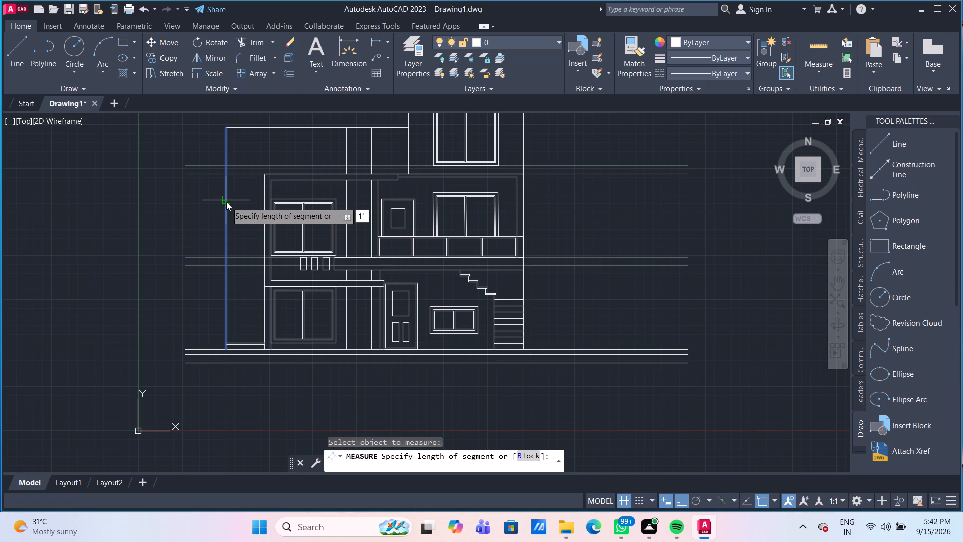
key(Return)
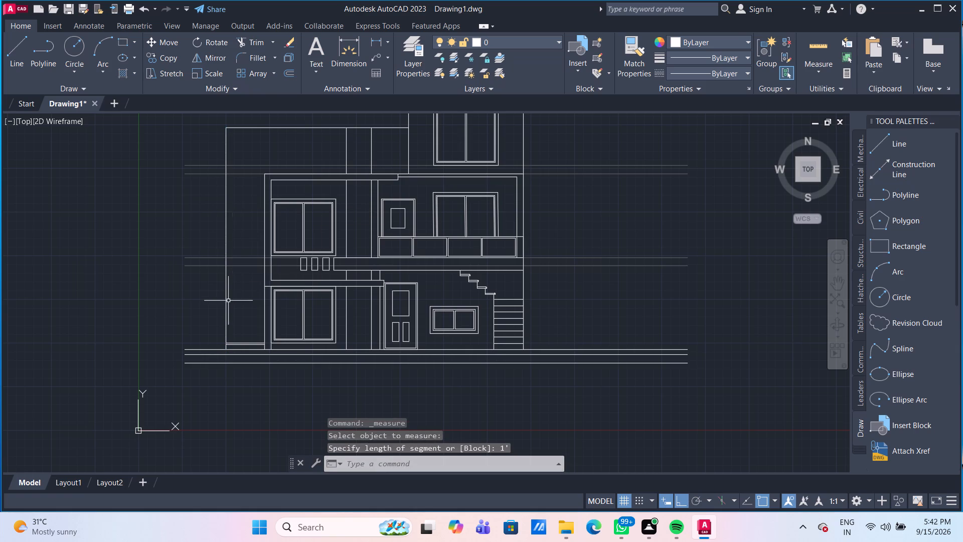
scroll(222, 320, up, 2)
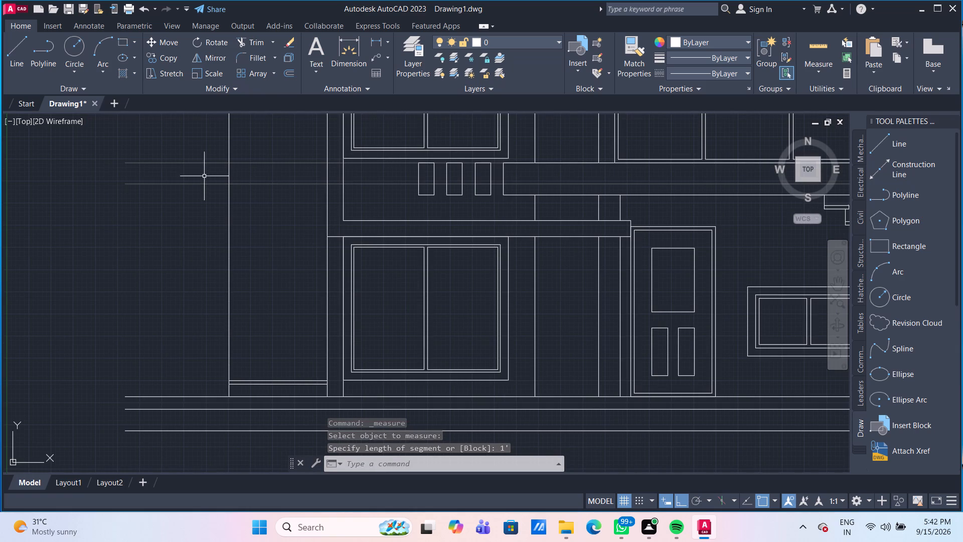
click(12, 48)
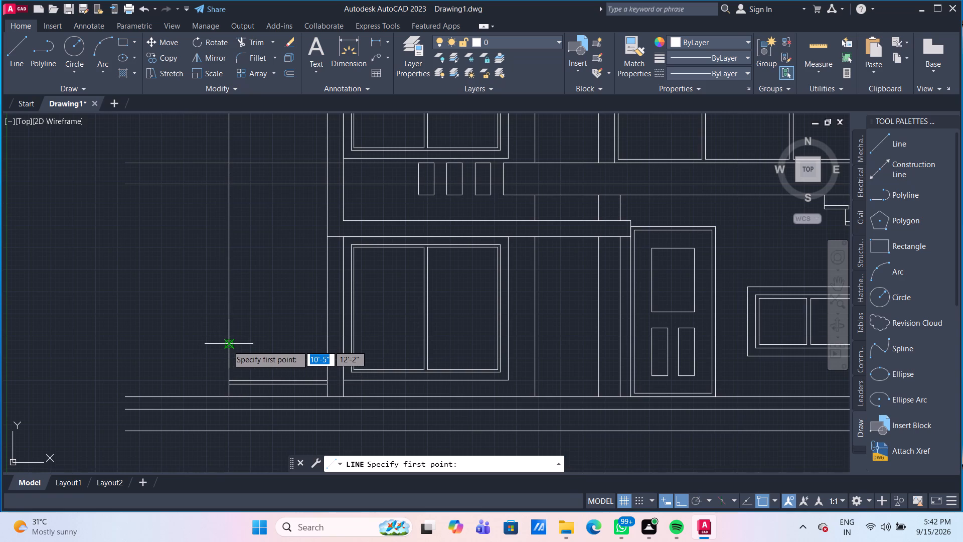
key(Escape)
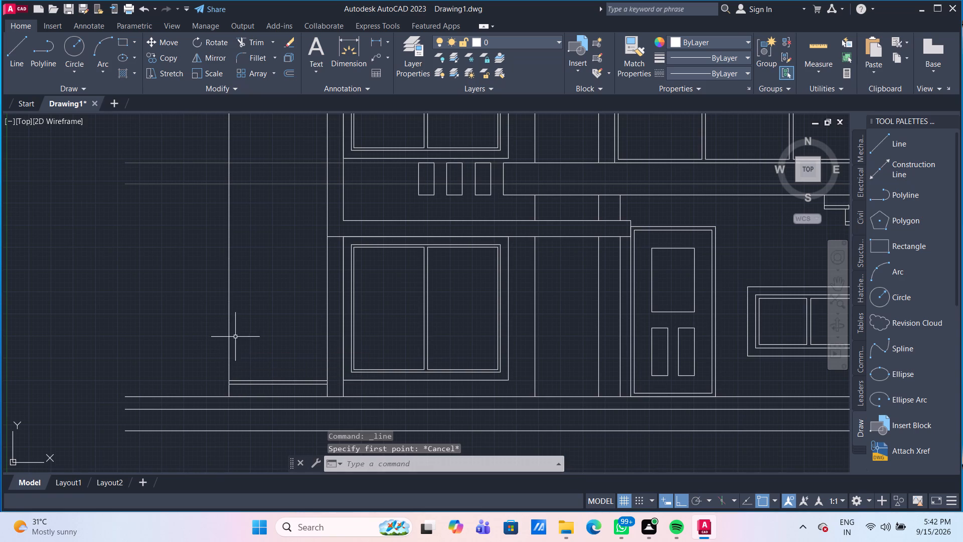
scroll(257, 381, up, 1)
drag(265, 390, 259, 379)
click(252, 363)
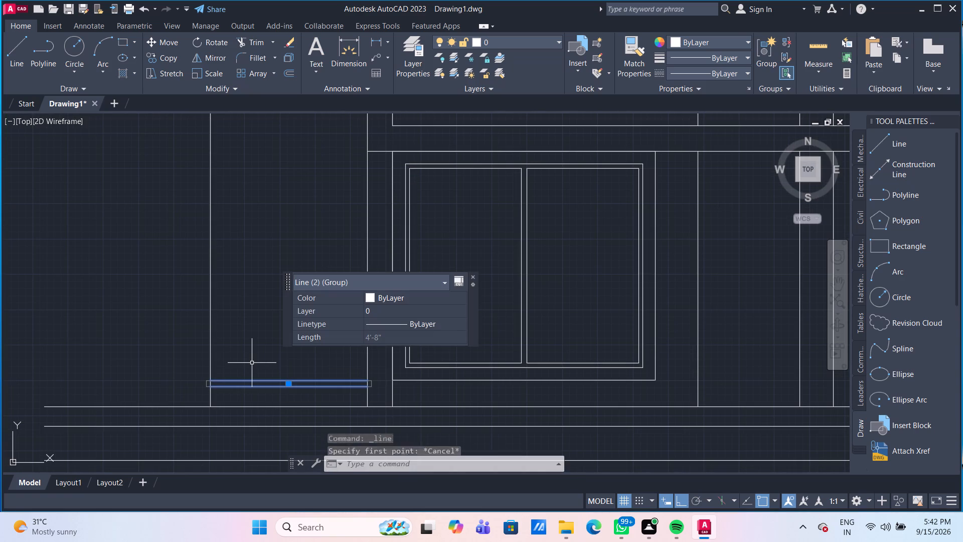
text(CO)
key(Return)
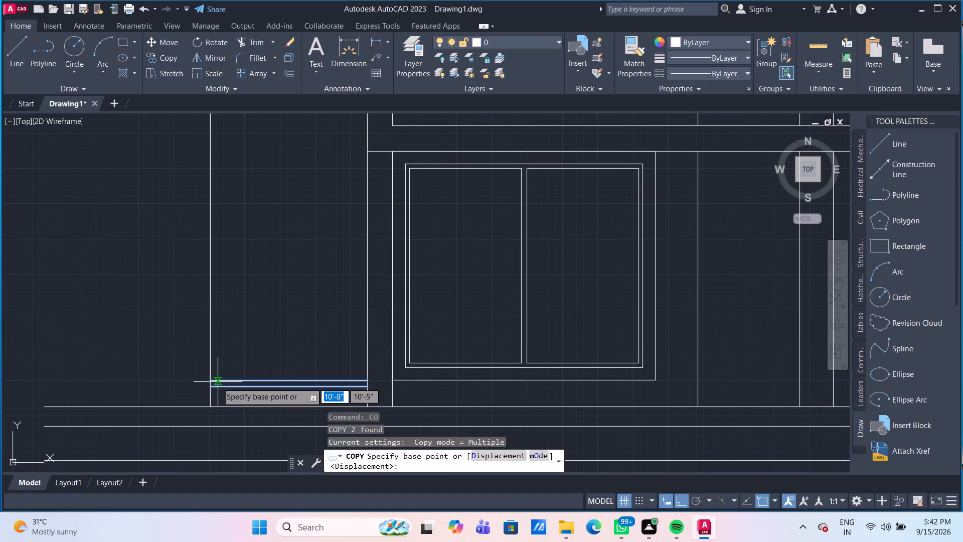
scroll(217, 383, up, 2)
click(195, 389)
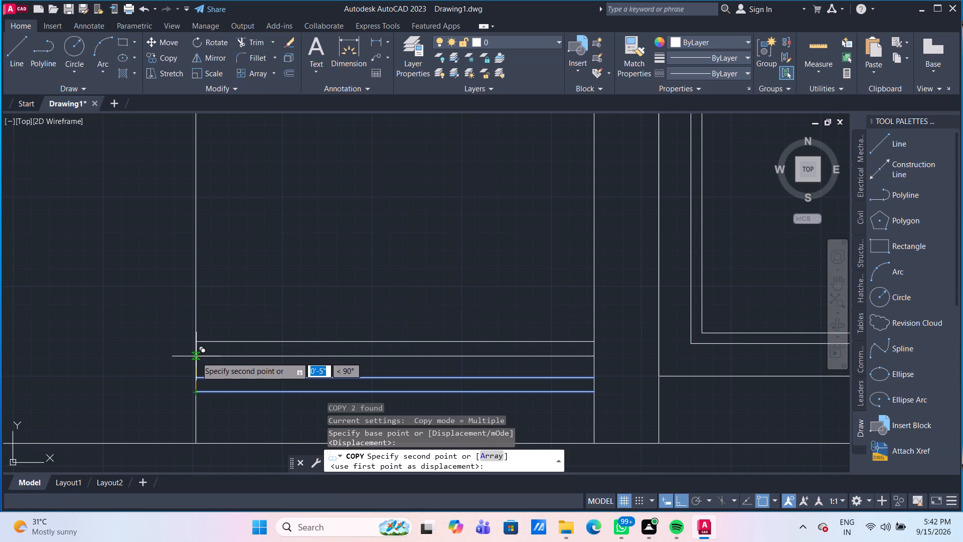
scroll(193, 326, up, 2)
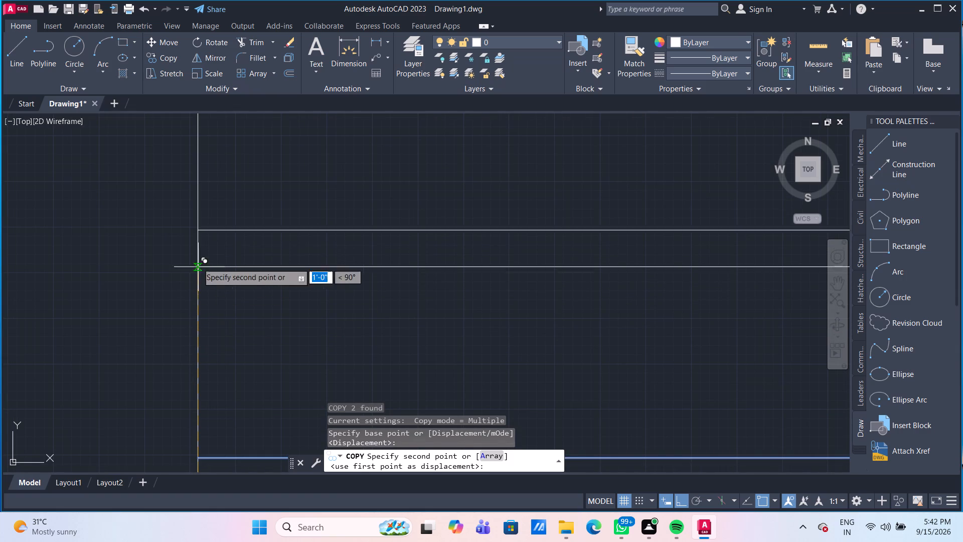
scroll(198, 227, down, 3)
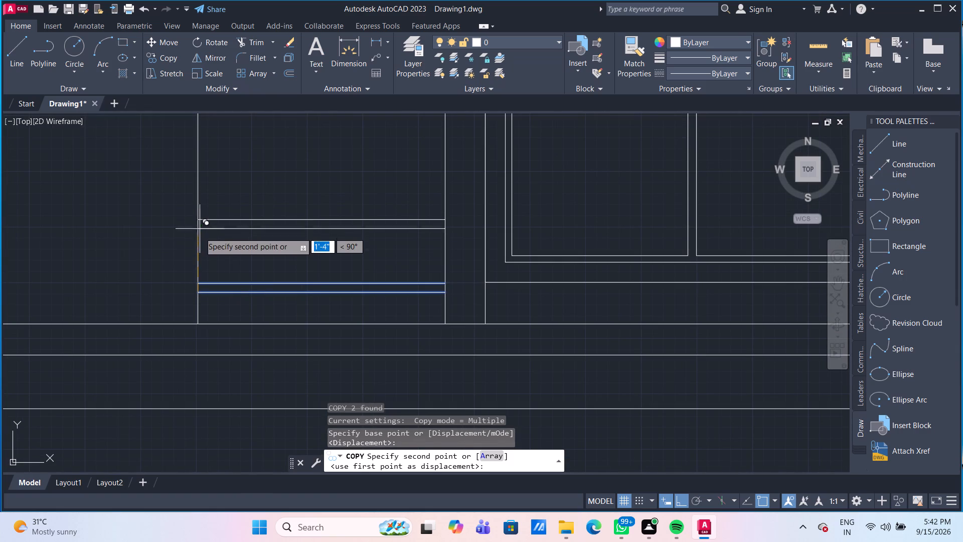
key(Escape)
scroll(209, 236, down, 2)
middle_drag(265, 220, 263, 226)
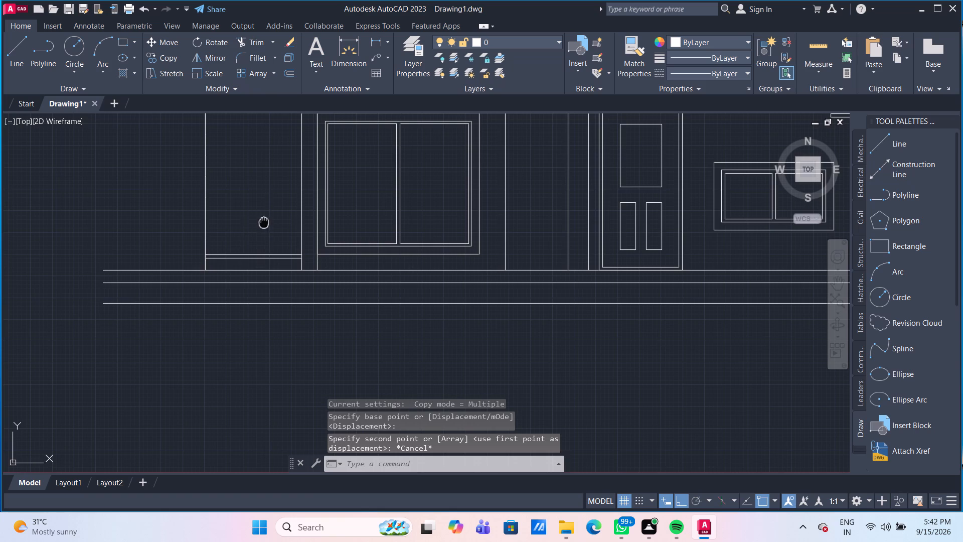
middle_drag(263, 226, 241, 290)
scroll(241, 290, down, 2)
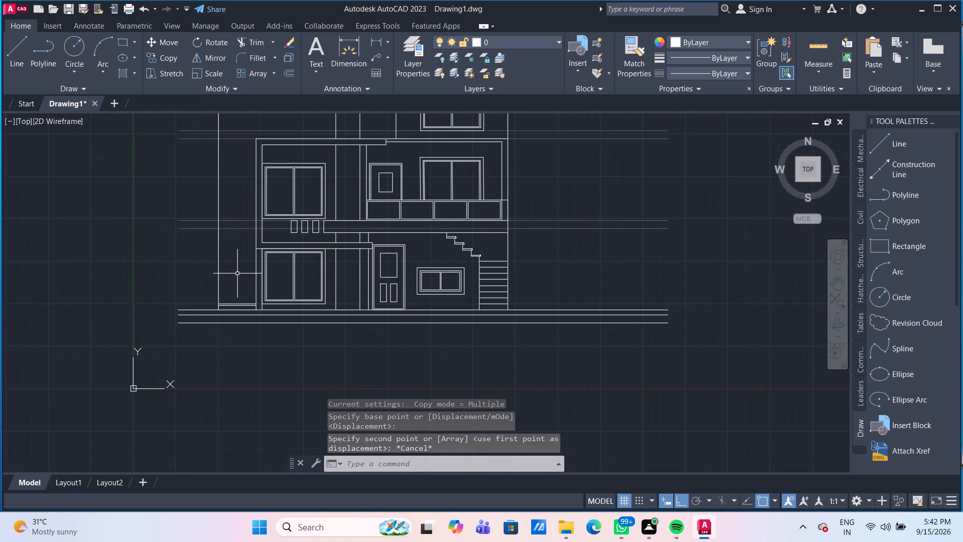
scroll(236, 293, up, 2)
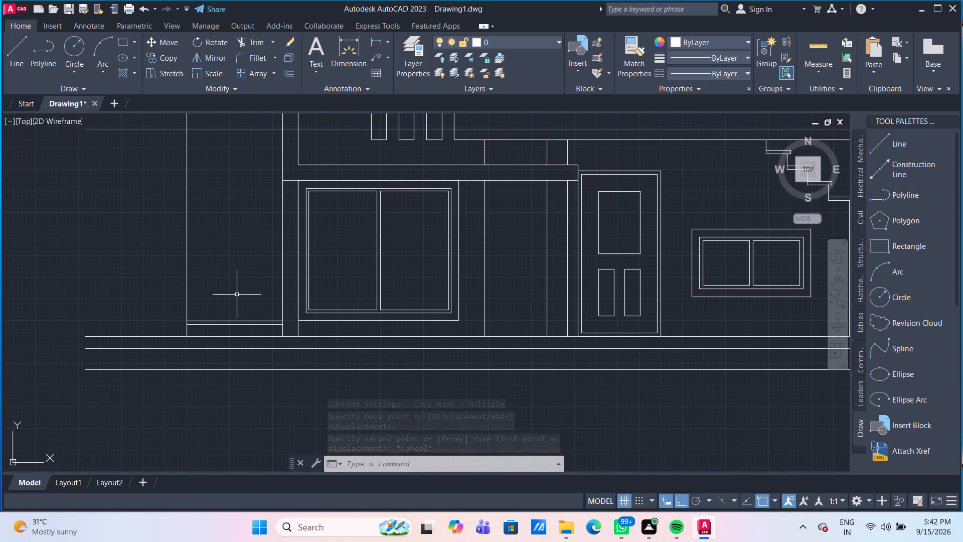
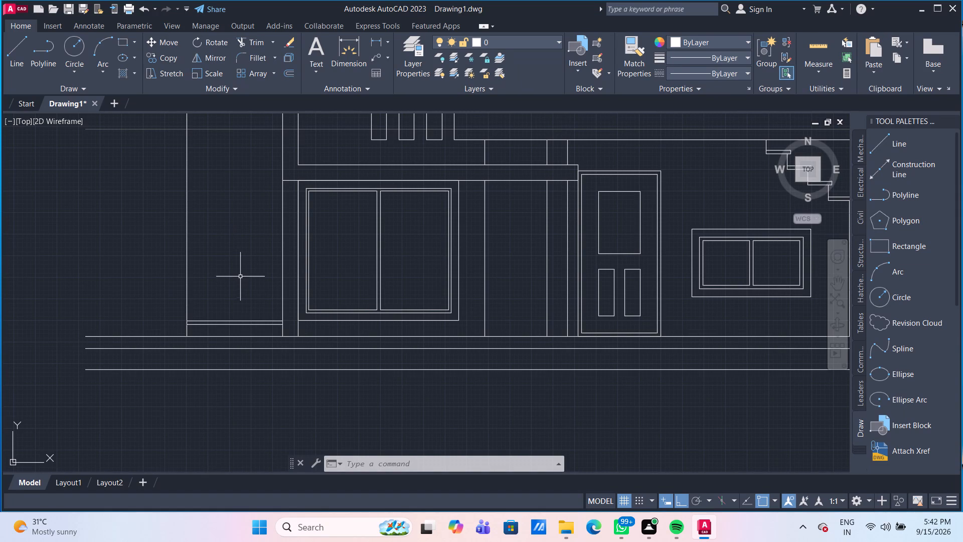
Offset the base pair's upper line 1' upward in the leftmost wall strip, and that copy 2" upward, forming the second groove pair.
key(o)
key(Return)
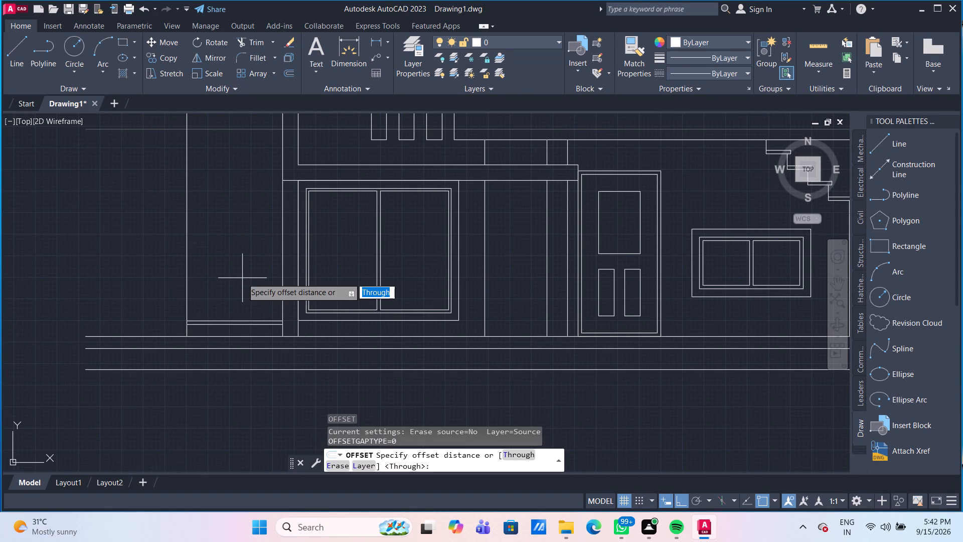
key(Return)
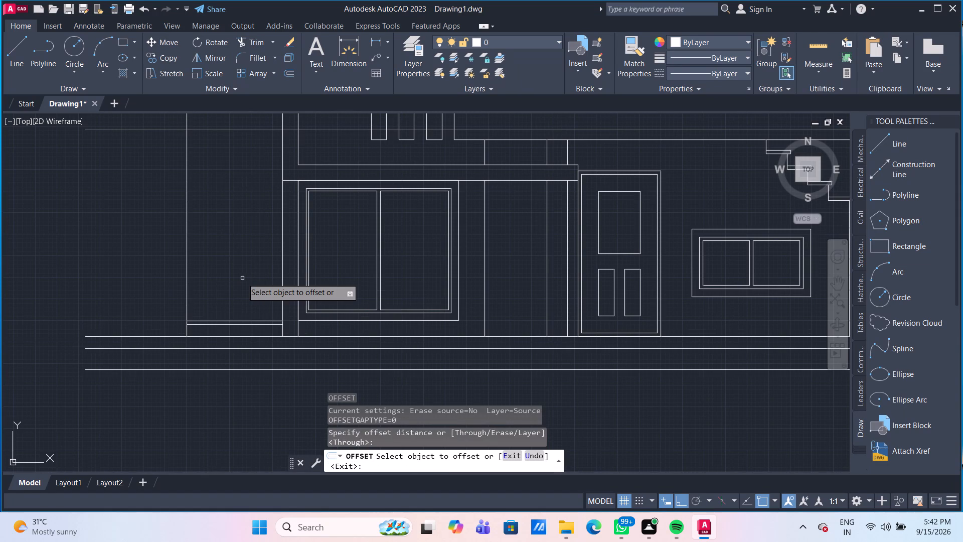
click(251, 320)
text(1')
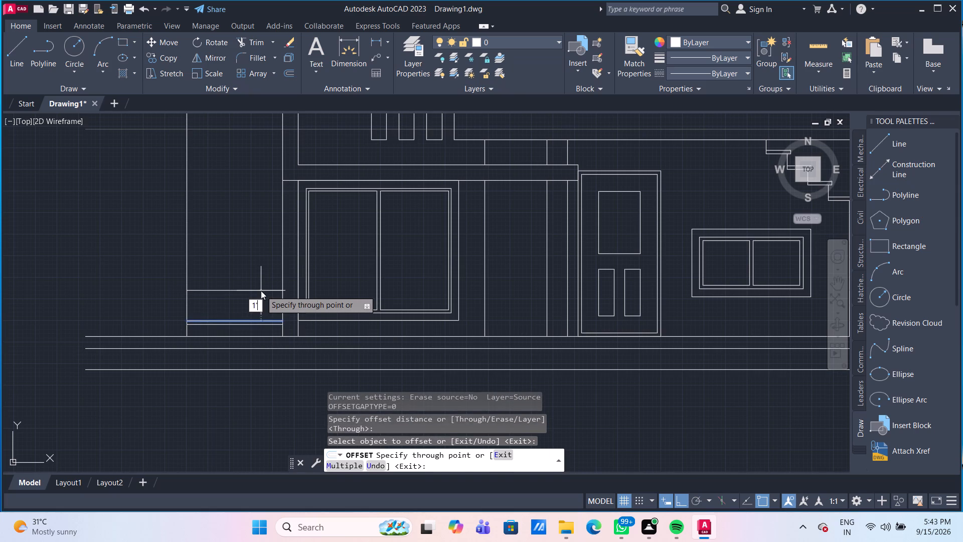
key(Return)
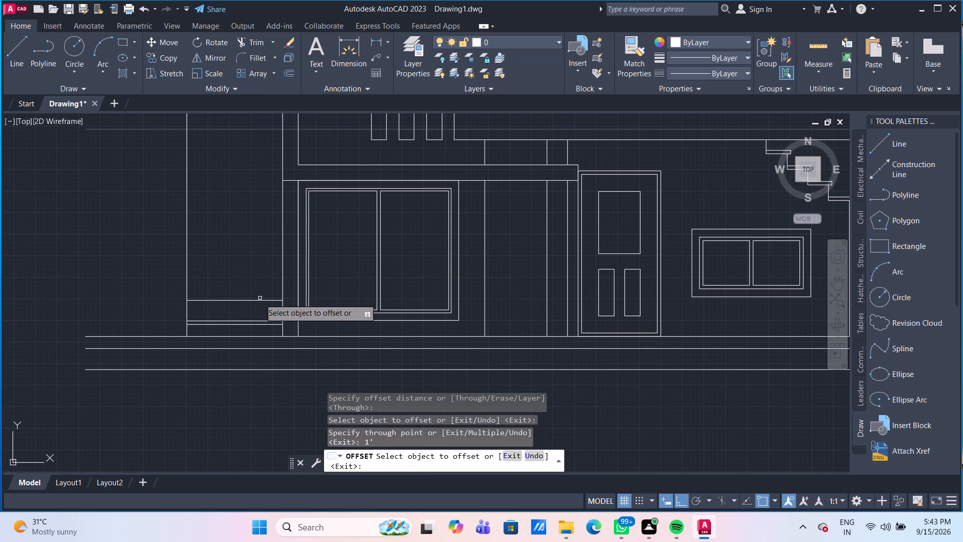
click(260, 301)
text(2")
key(Return)
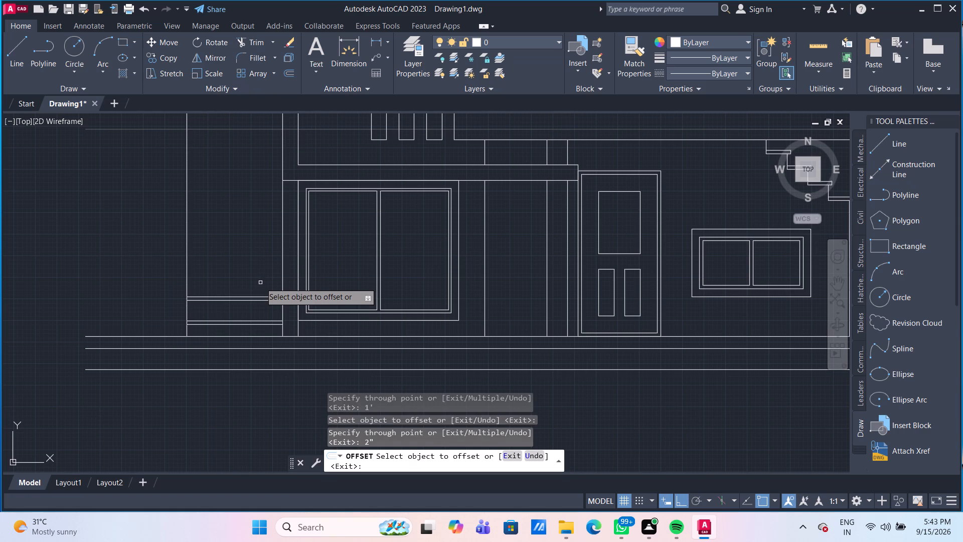
Build the third groove pair by offsetting the second pair's upper line 1' upward and the resulting line 2" upward.
click(264, 296)
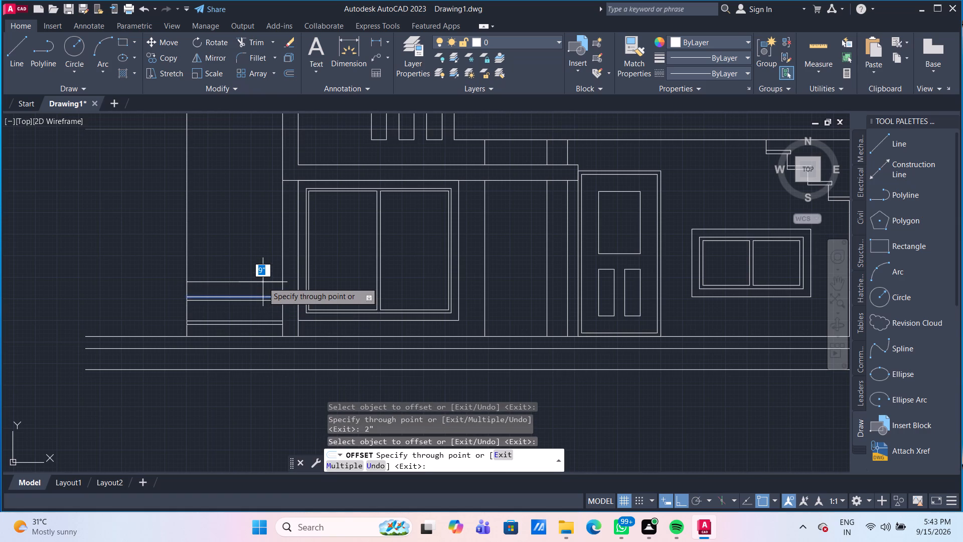
text(1')
key(Return)
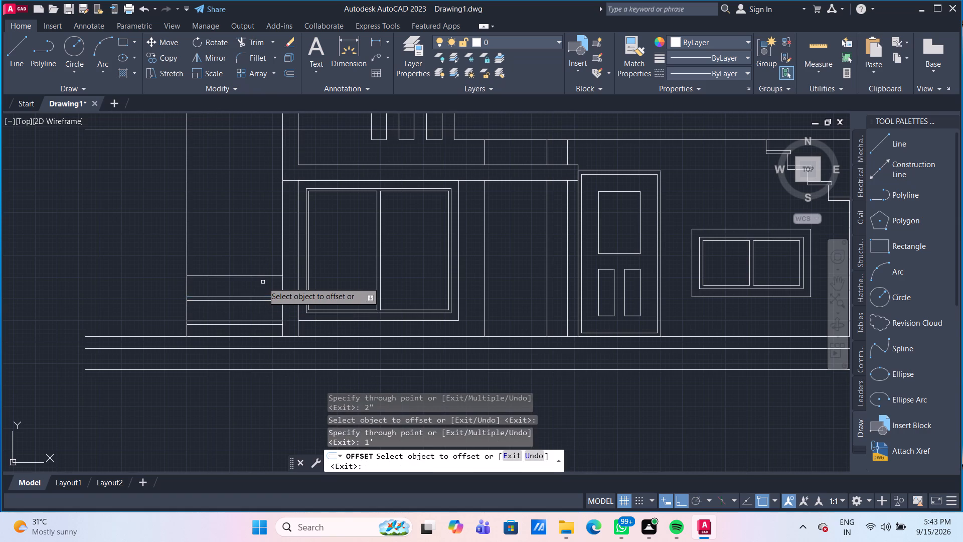
click(260, 275)
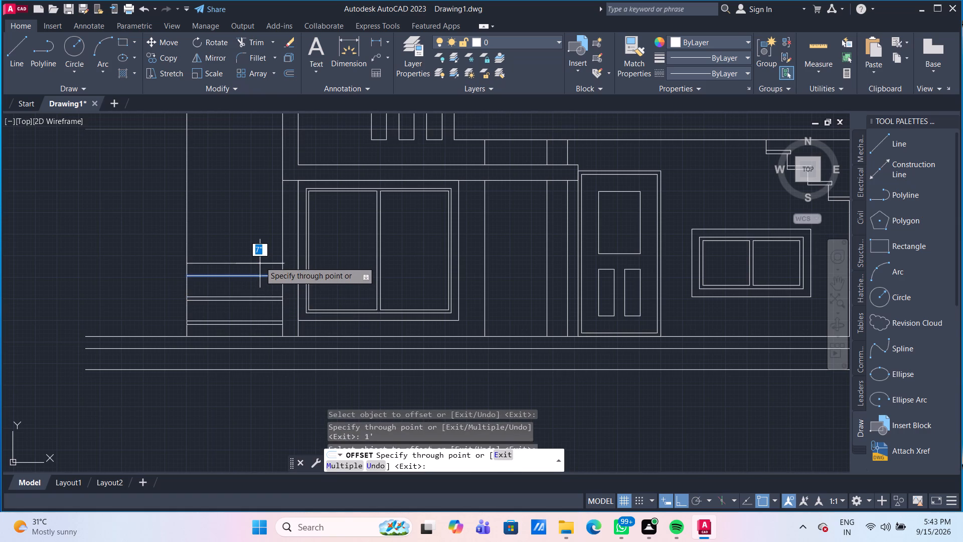
text(2")
key(Return)
Add a fourth groove pair in the leftmost wall strip, offset 1' above the third pair with a 2" gap between its lines.
scroll(260, 261, down, 3)
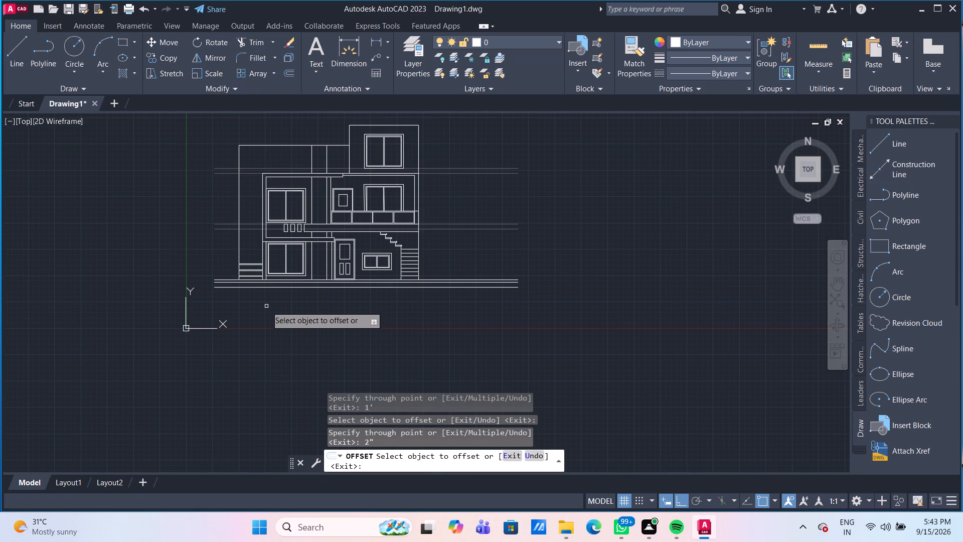
scroll(243, 265, up, 4)
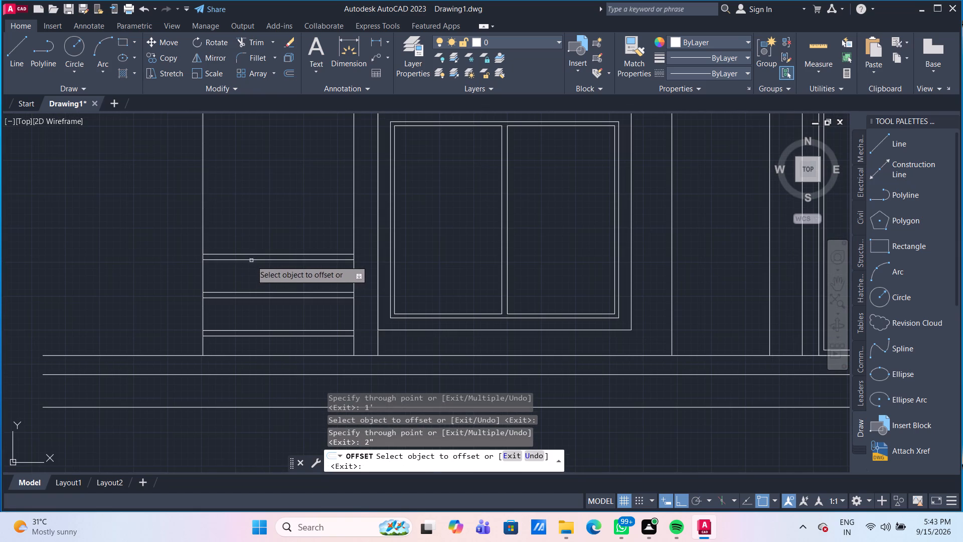
click(268, 252)
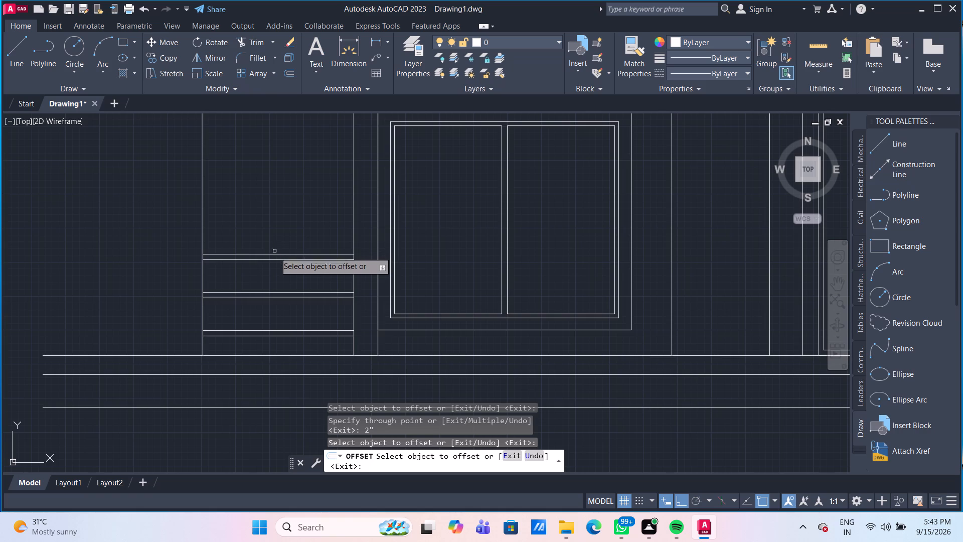
click(276, 255)
text(1')
key(Return)
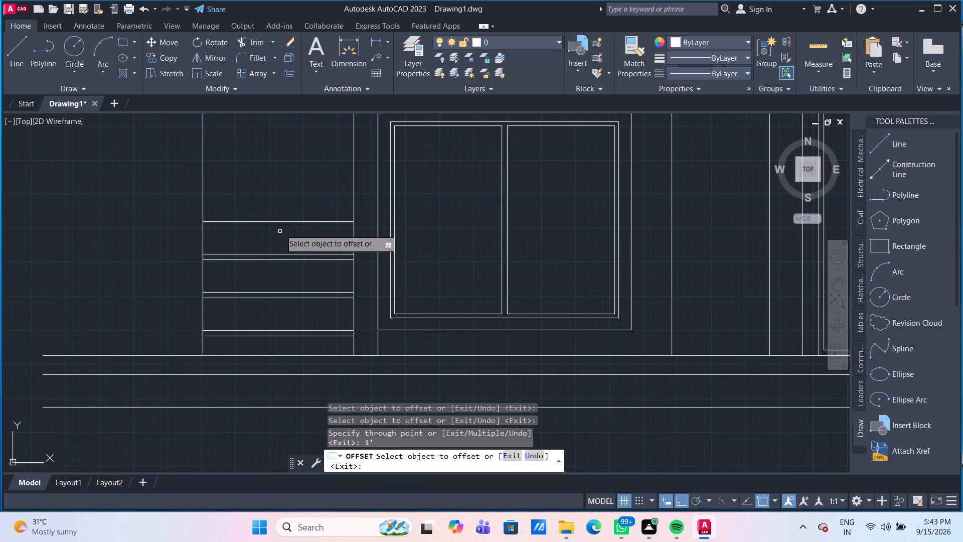
click(289, 221)
text(2")
key(Return)
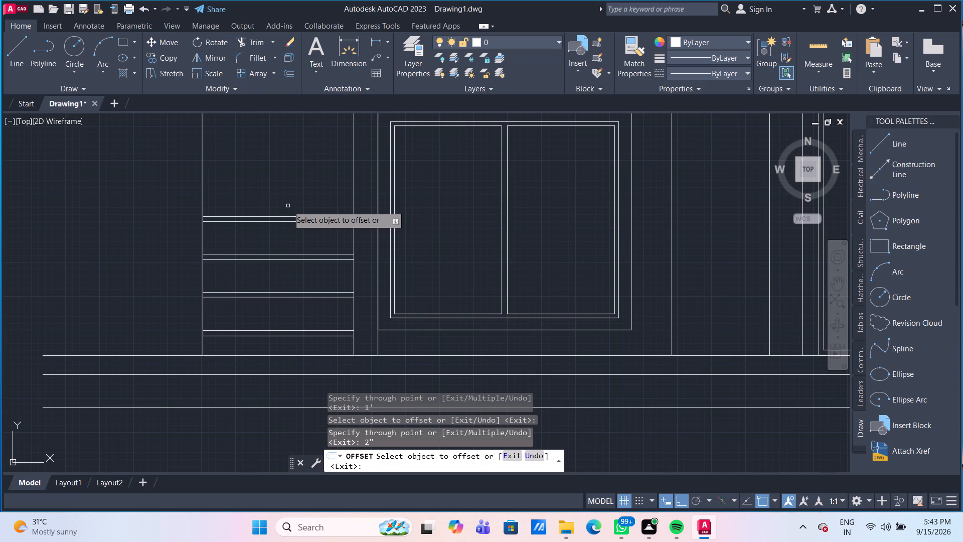
Offset the fourth pair's upper line 1' upward and its copy 2" upward to form the fifth groove pair.
click(288, 216)
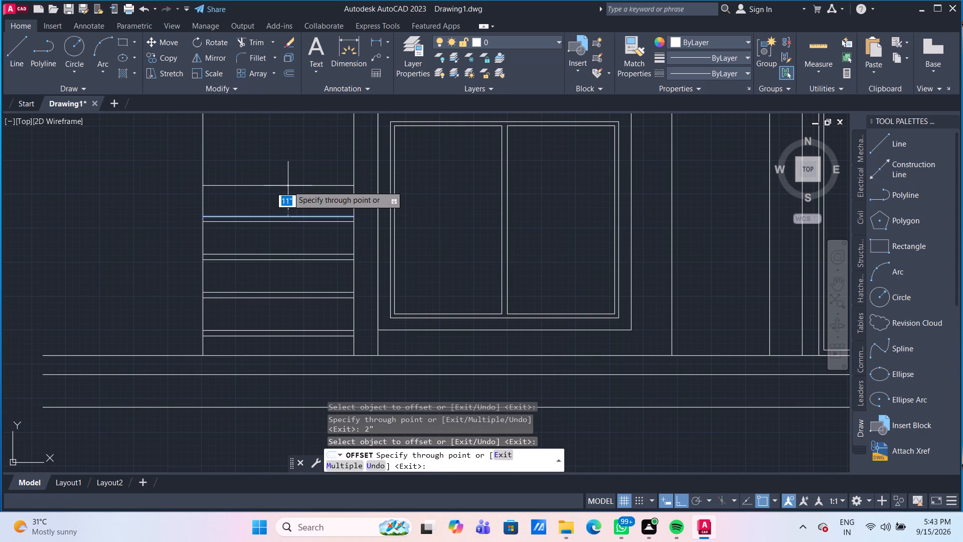
text(1')
key(Return)
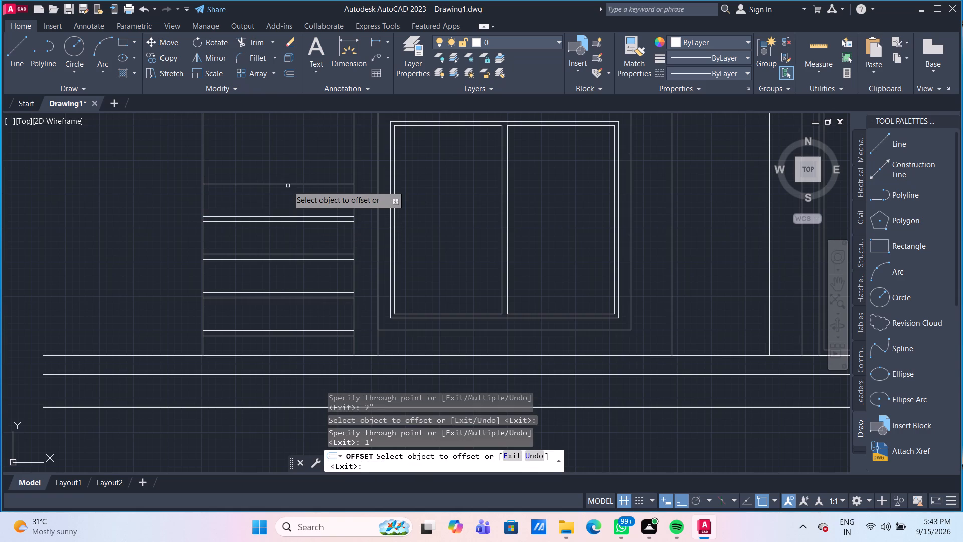
click(288, 183)
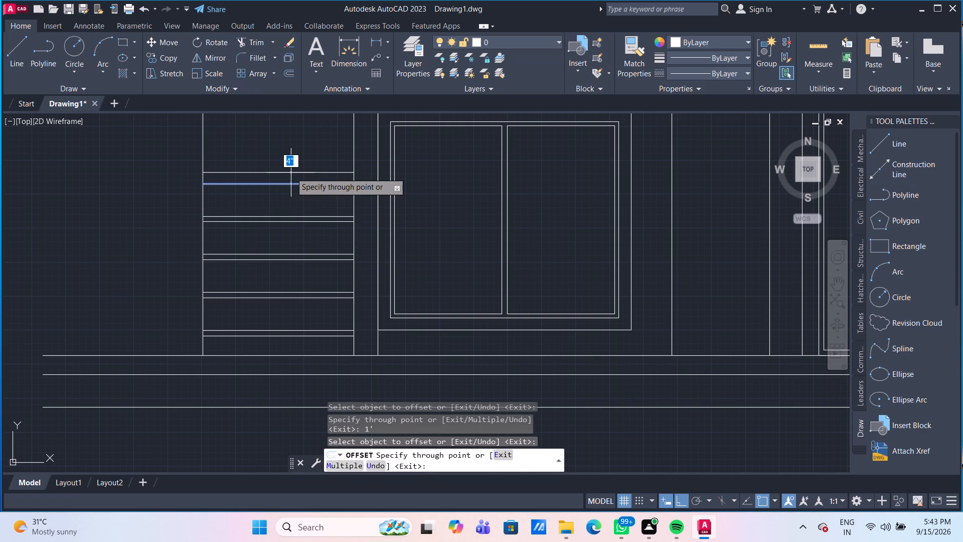
text(2")
key(Return)
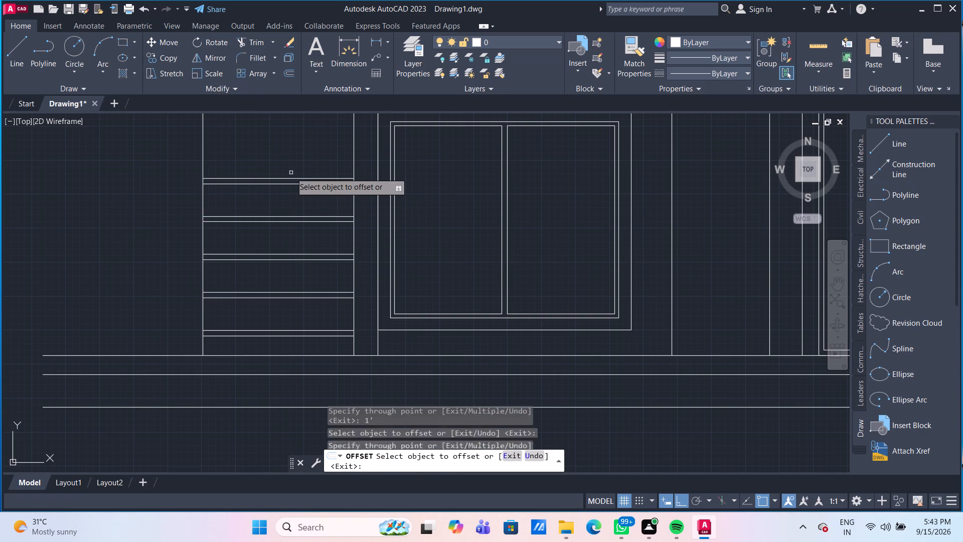
Create the sixth groove pair by offsetting the fifth pair's upper line 1' upward and the new line another 2" upward.
scroll(285, 162, down, 1)
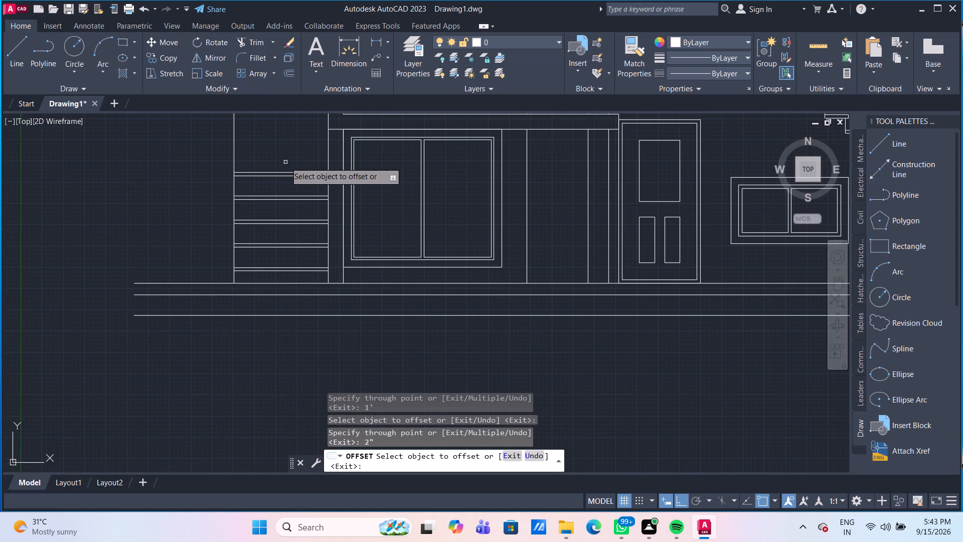
middle_drag(285, 162, 245, 306)
scroll(248, 315, up, 1)
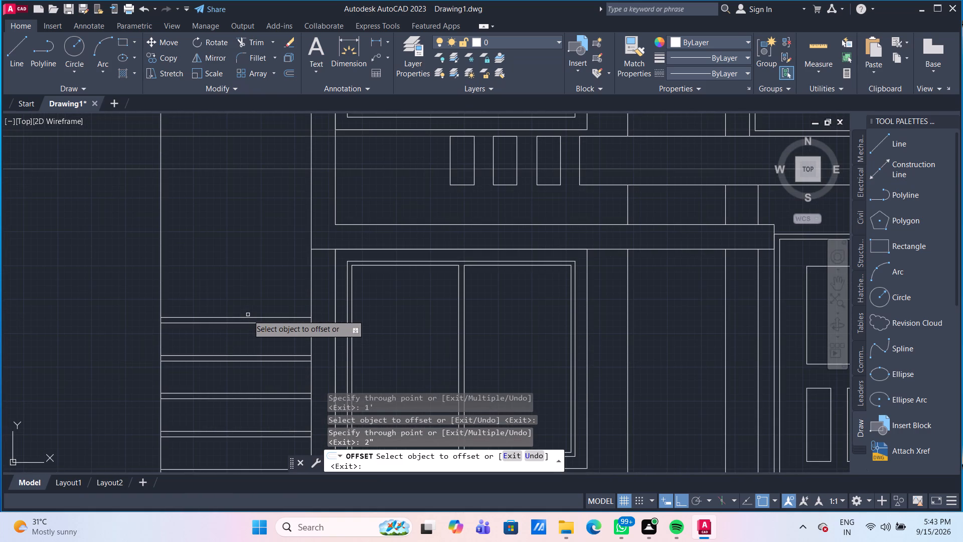
drag(250, 318, 250, 311)
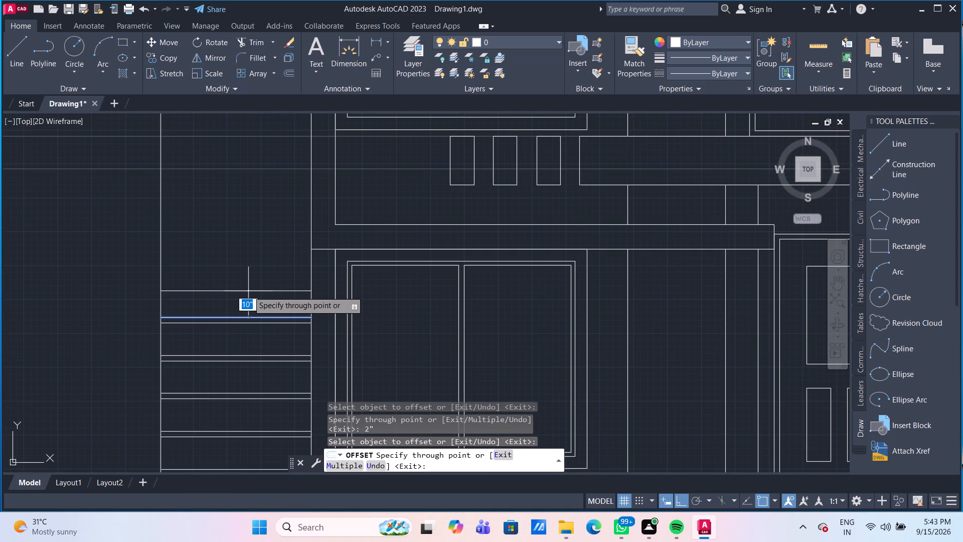
text(1')
key(Return)
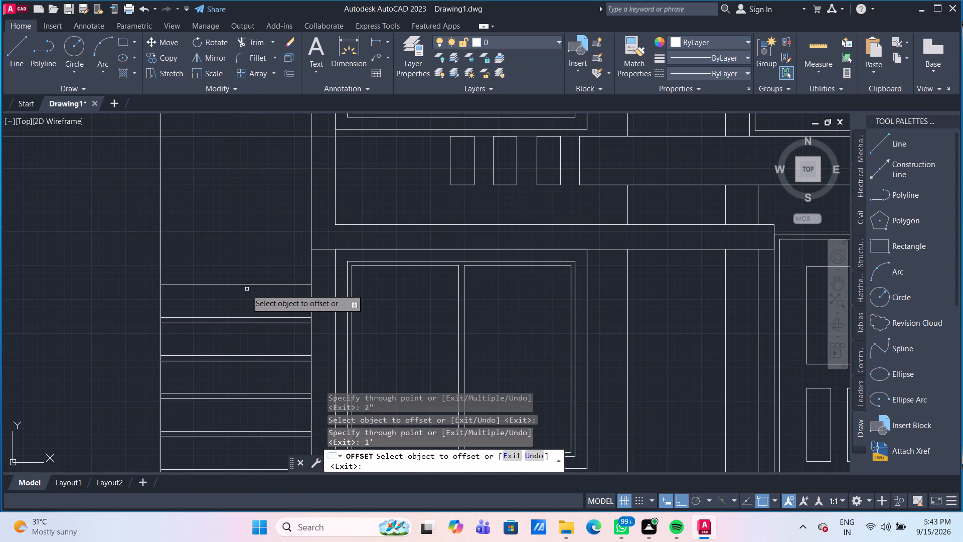
click(246, 285)
text(2")
key(Return)
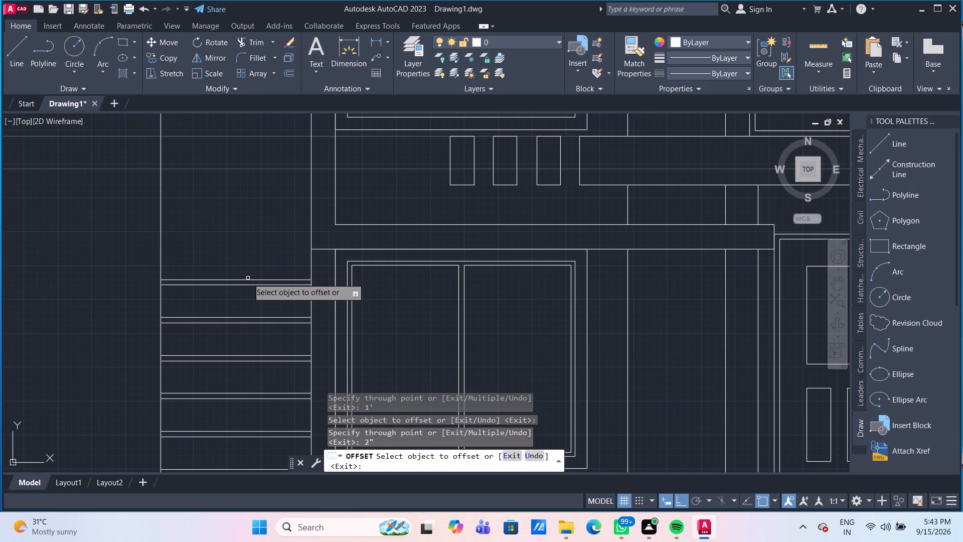
Add the seventh groove pair 1' above the sixth pair's upper line, using a 2" upward offset for its second line.
click(251, 280)
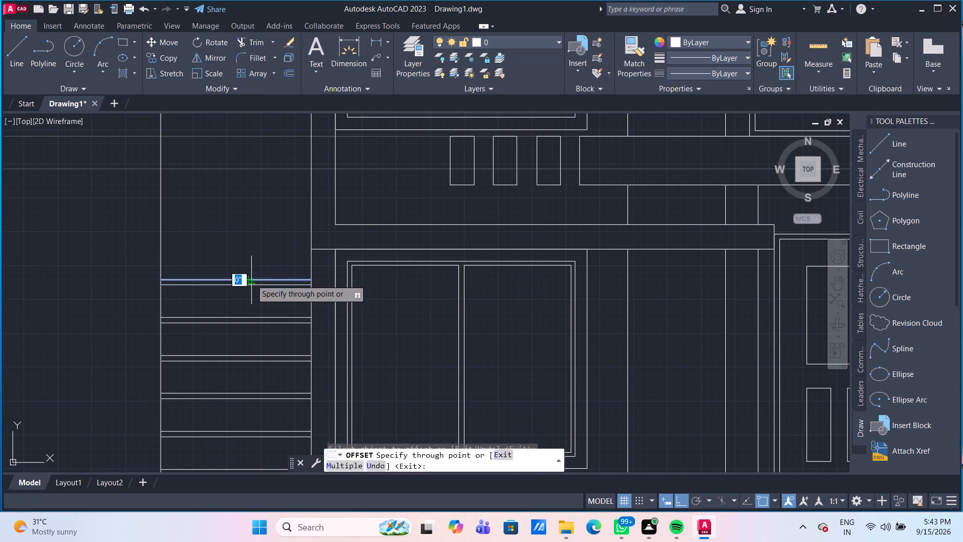
key(2)
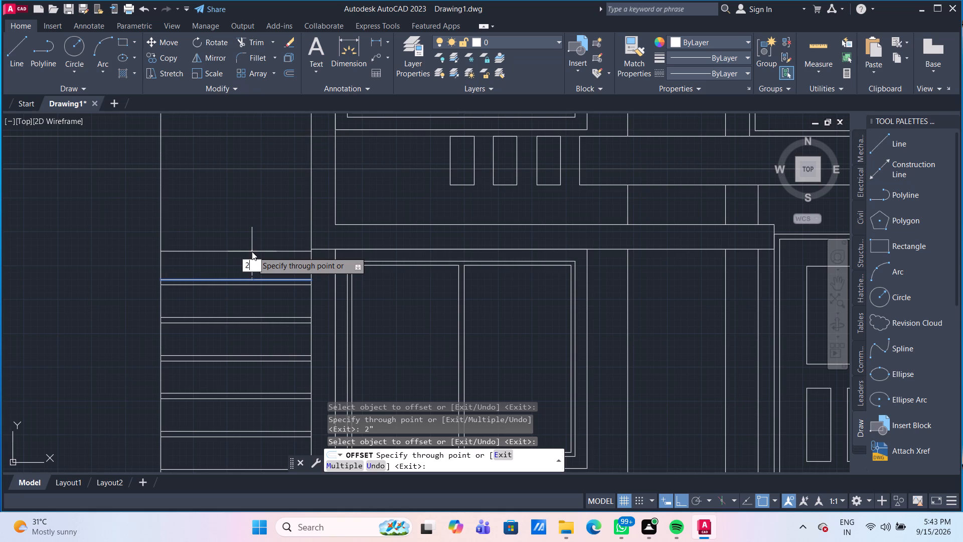
key(BackSpace)
text(1')
key(Return)
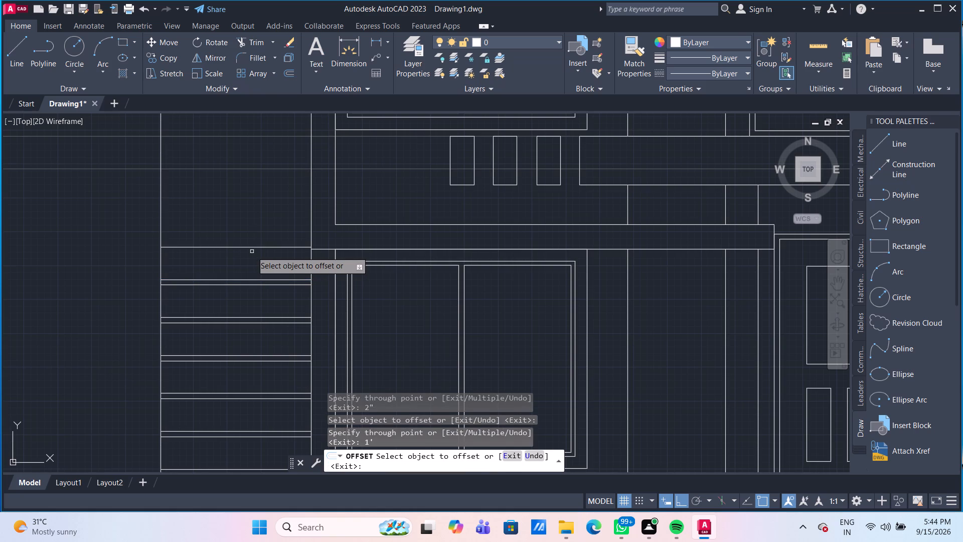
click(257, 248)
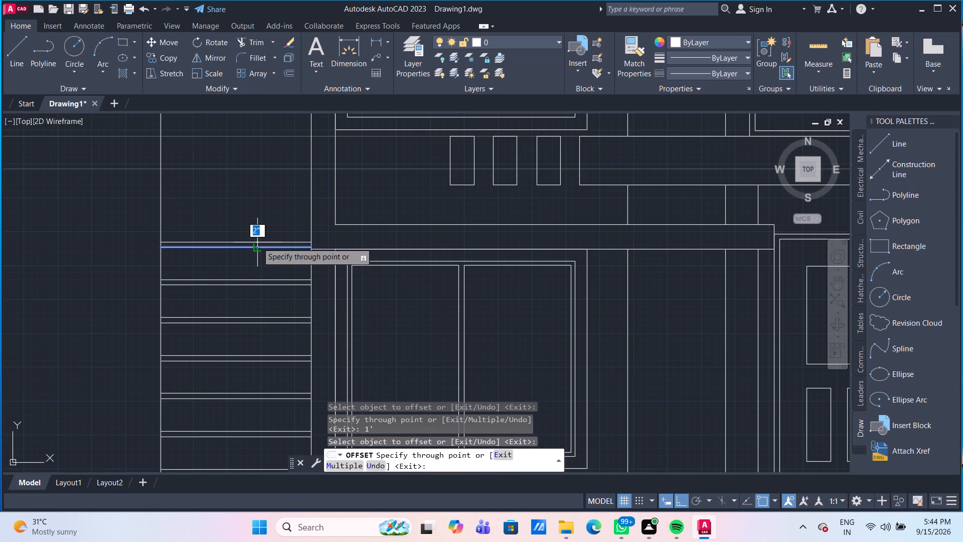
text(2")
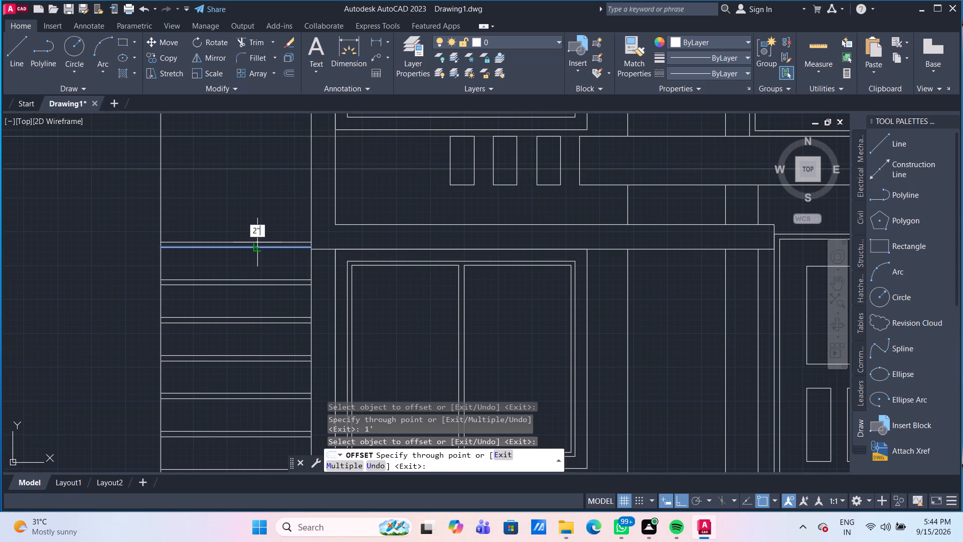
key(Return)
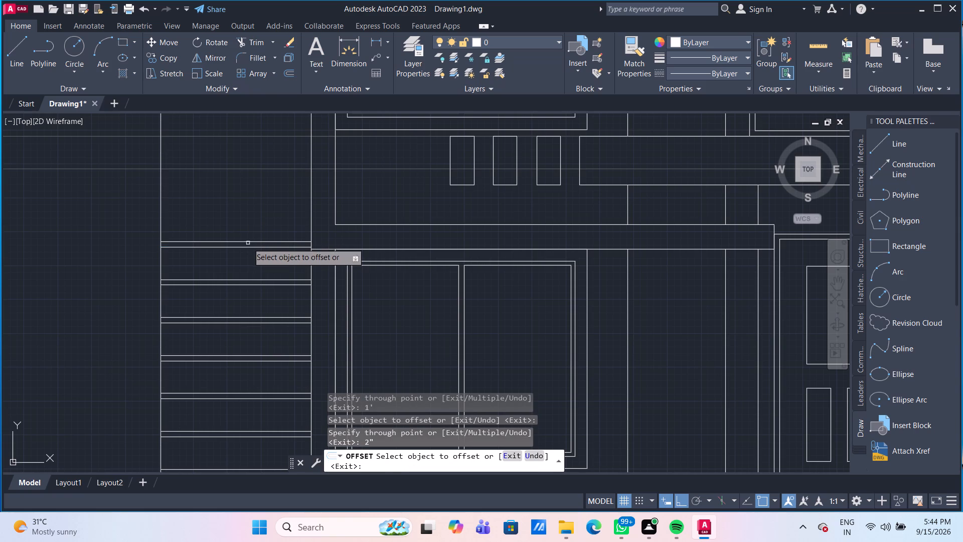
Offset the seventh pair's upper line 1' upward and the resulting line 2" upward to form the eighth groove pair.
click(246, 241)
text(1')
key(Return)
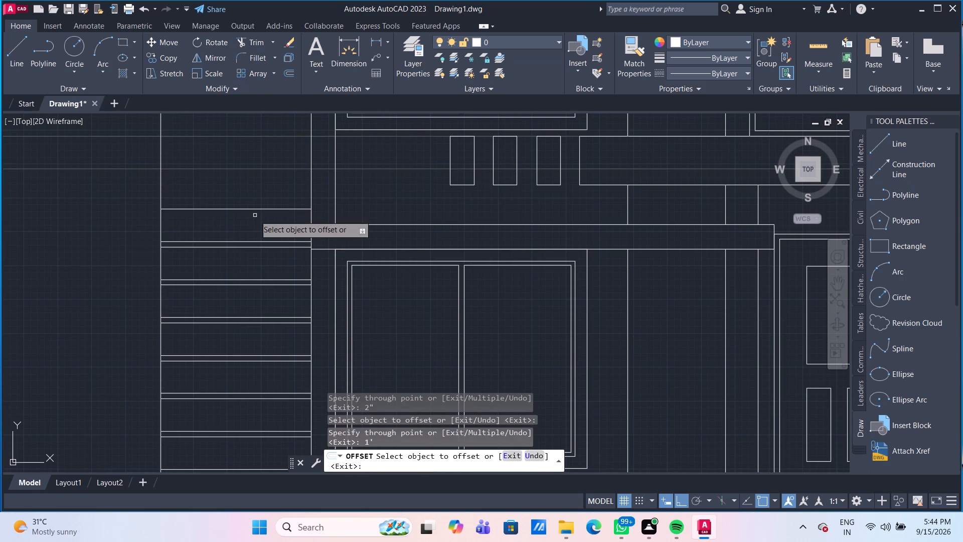
click(255, 210)
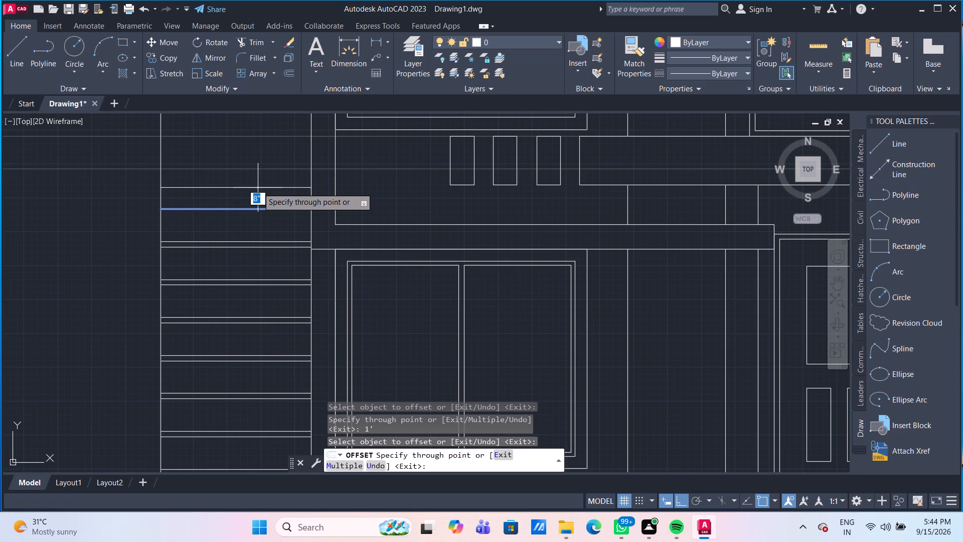
text(2")
key(Return)
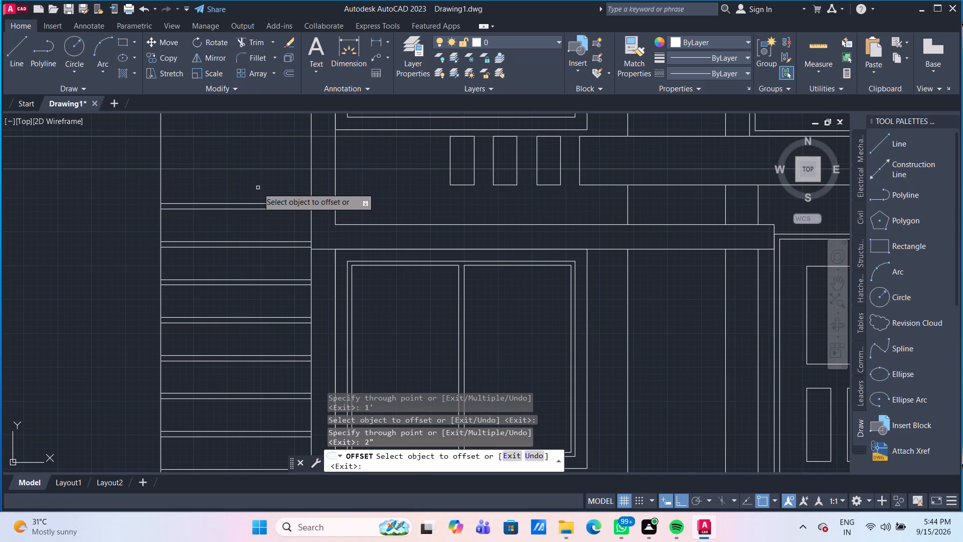
Form the ninth groove pair by offsetting the eighth pair's upper line 1' upward and the new line 2" upward.
scroll(281, 196, down, 1)
middle_drag(270, 169, 245, 288)
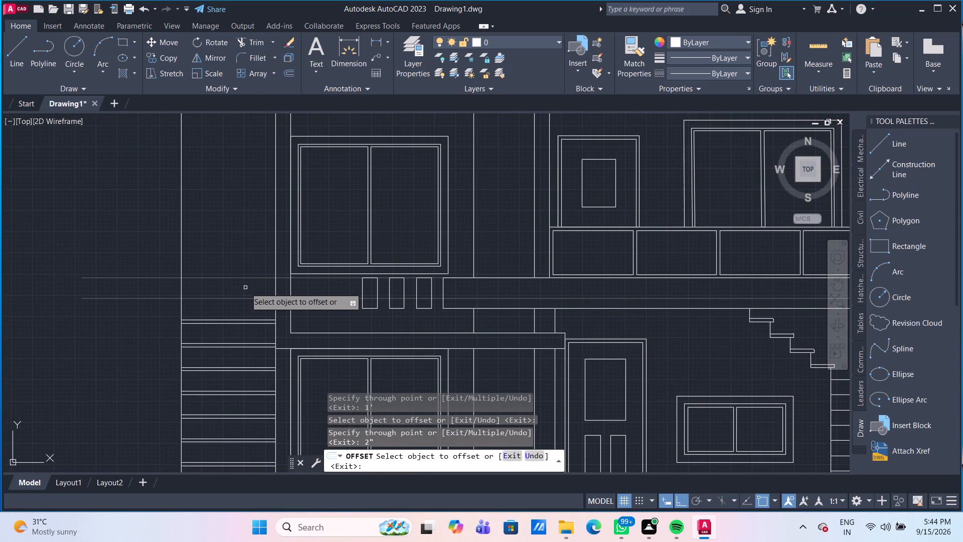
scroll(244, 310, up, 1)
click(245, 326)
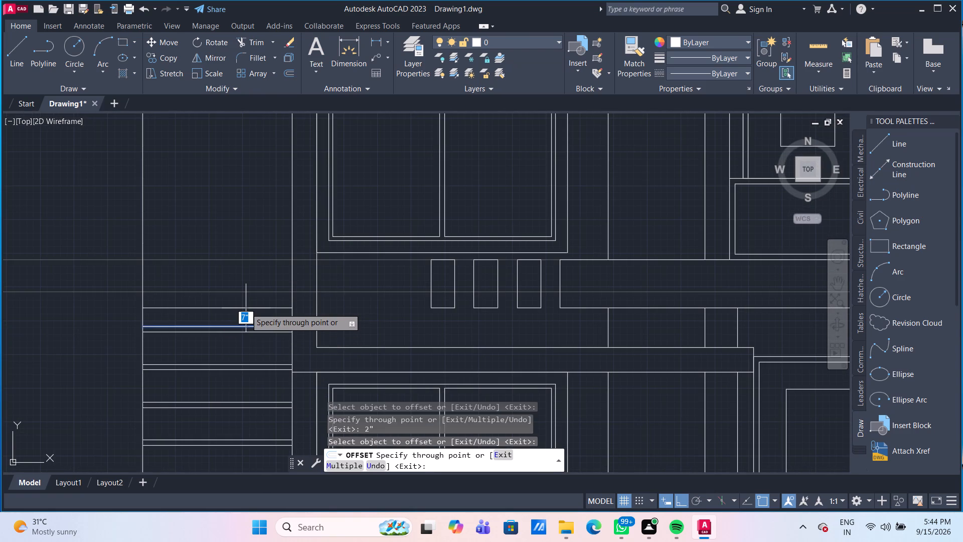
key(1)
key(apostrophe)
key(Return)
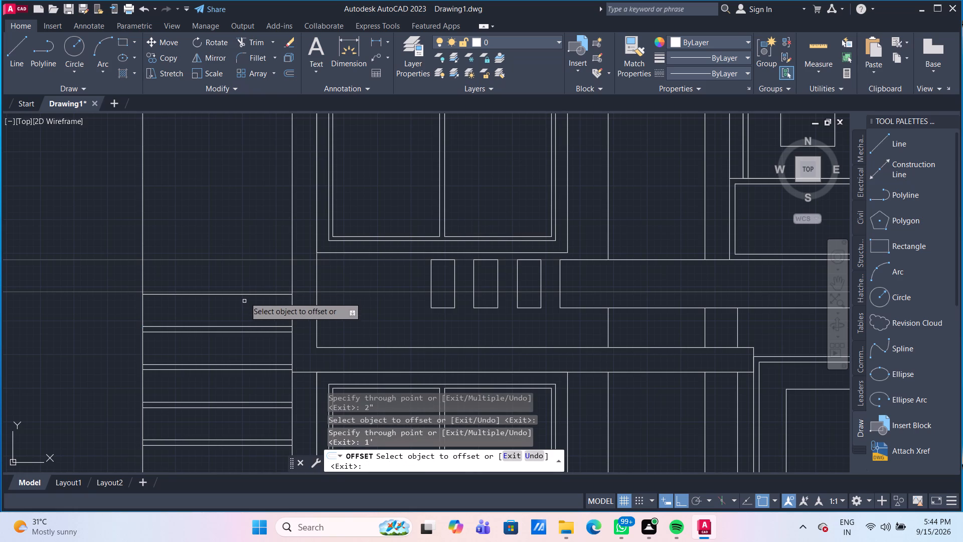
click(247, 294)
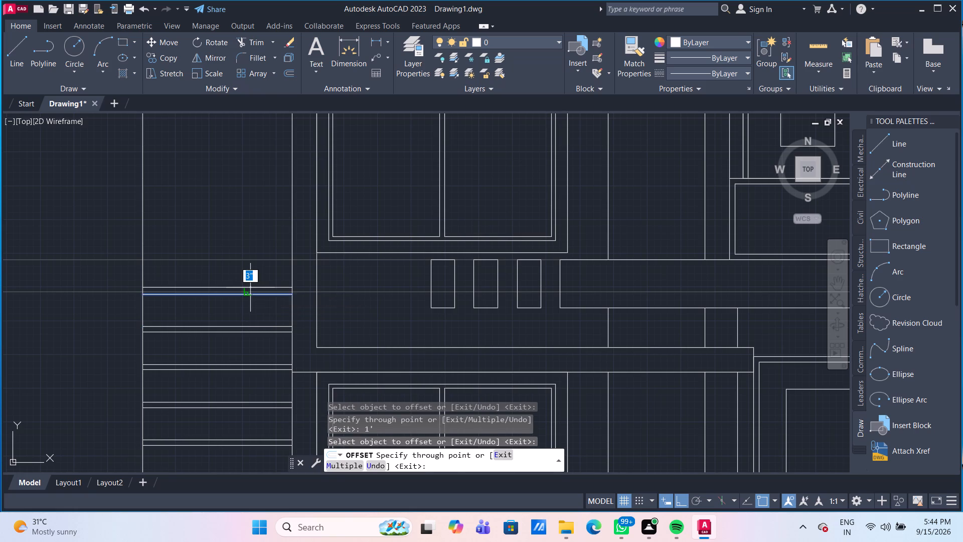
text(2")
key(Return)
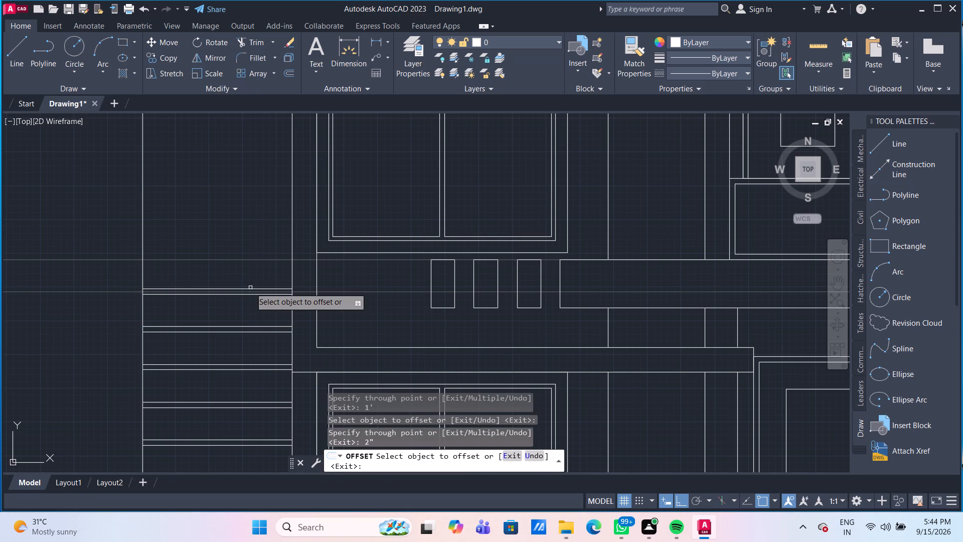
Add the tenth groove pair 1' above the ninth pair's upper line, offsetting its second line 2" upward.
click(252, 288)
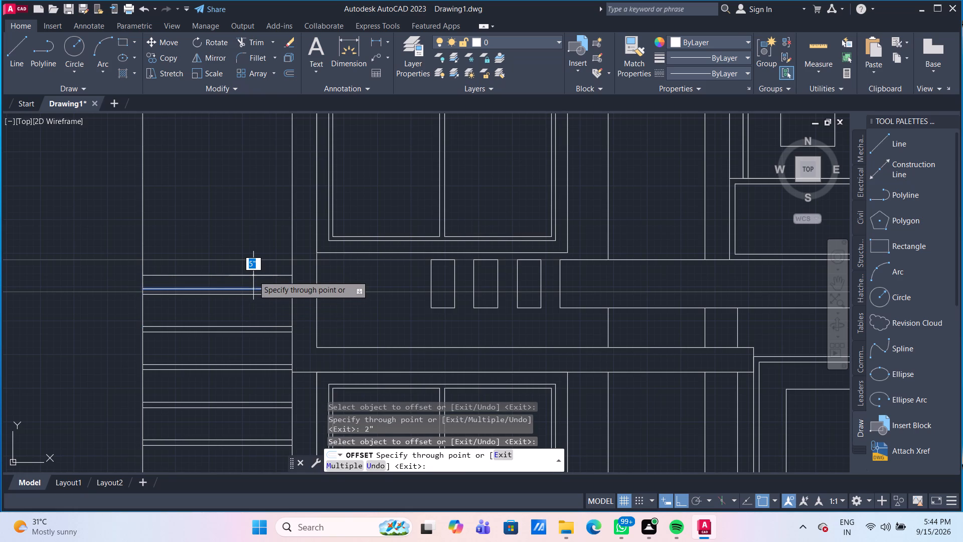
text(1')
key(Return)
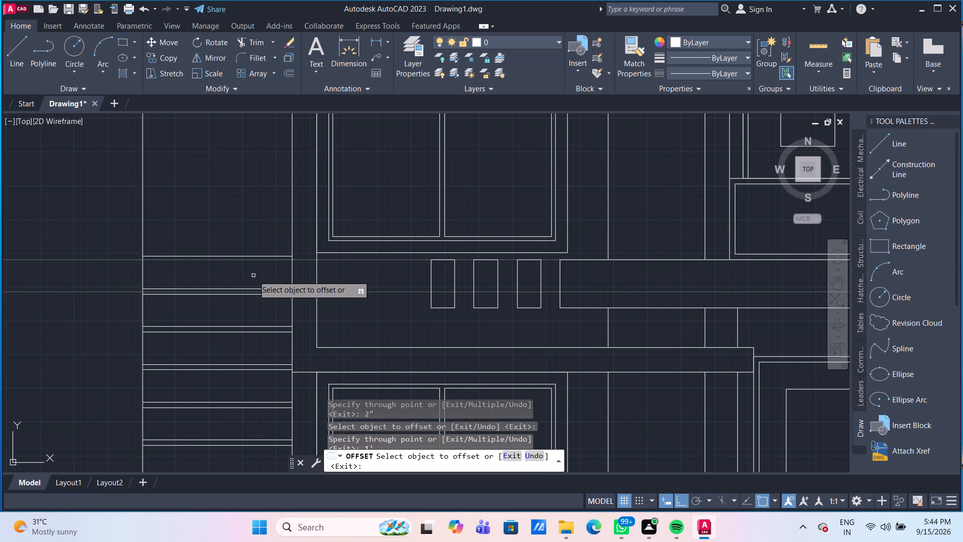
click(252, 255)
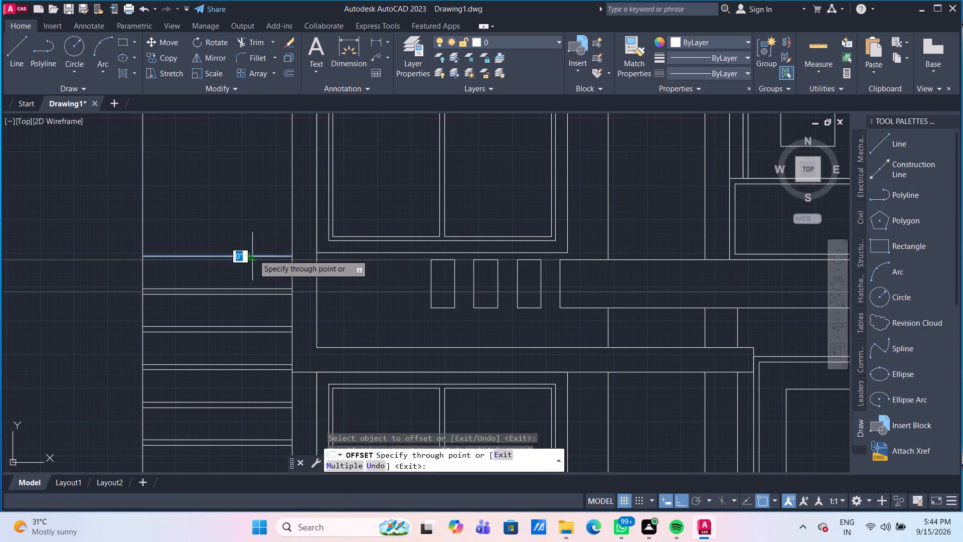
text(2")
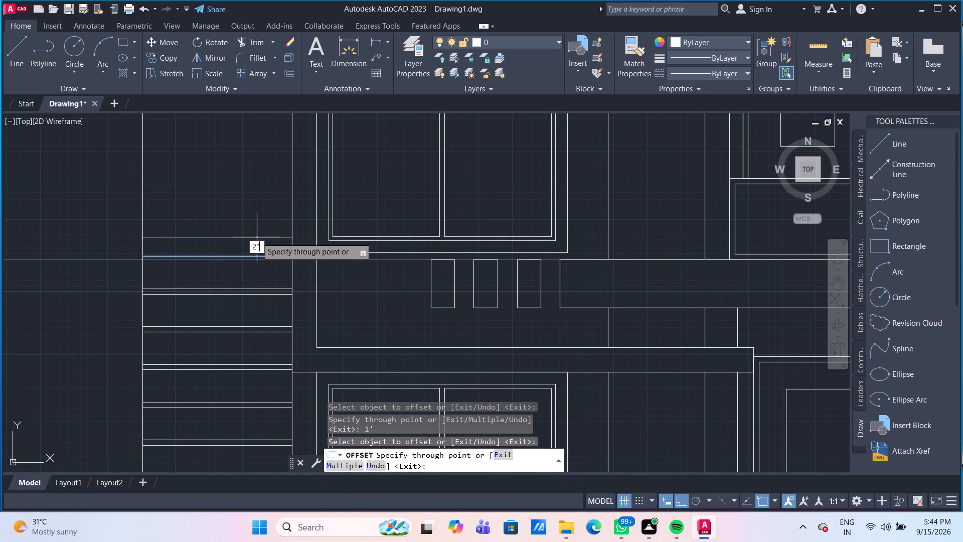
key(Return)
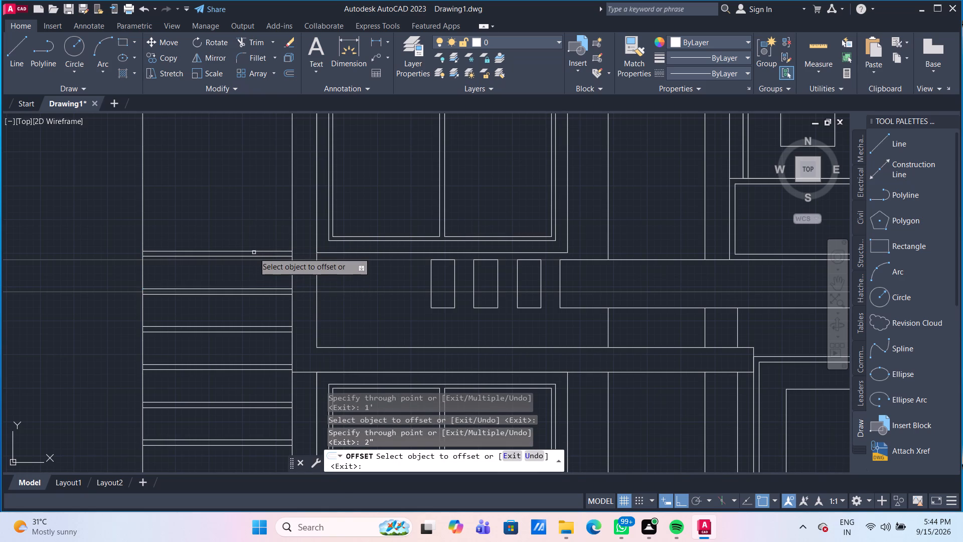
Offset the tenth pair's upper line 1' upward and its copy 2" upward to form the eleventh groove pair.
click(254, 250)
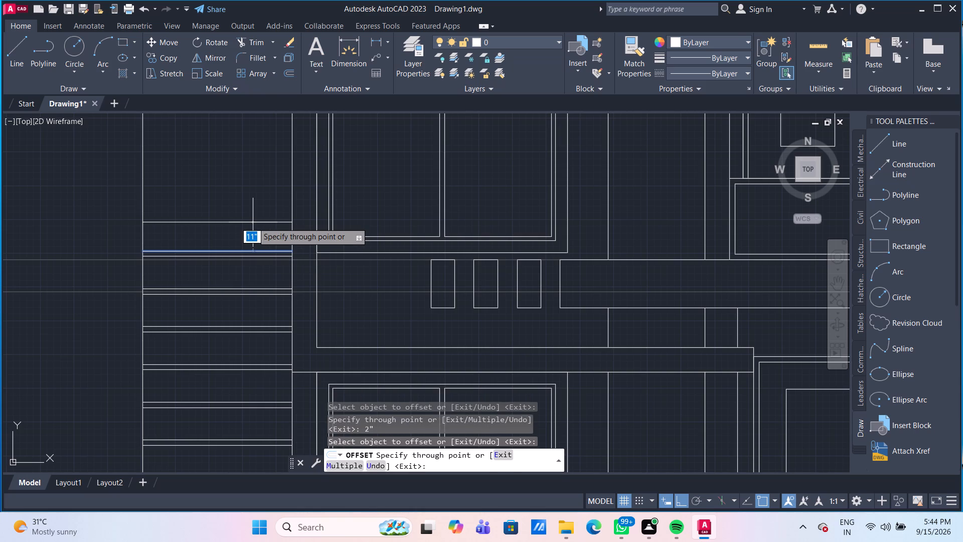
key(1)
key(apostrophe)
key(Return)
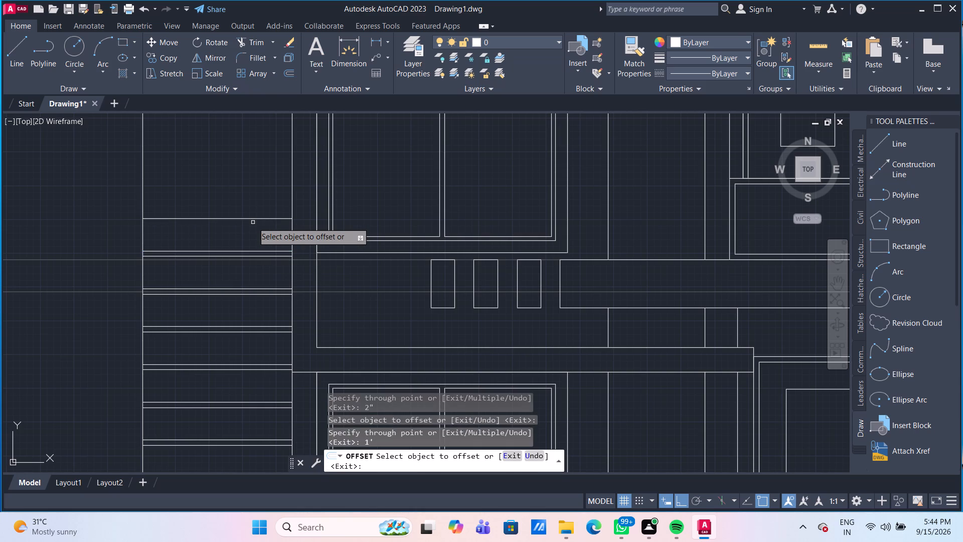
click(251, 218)
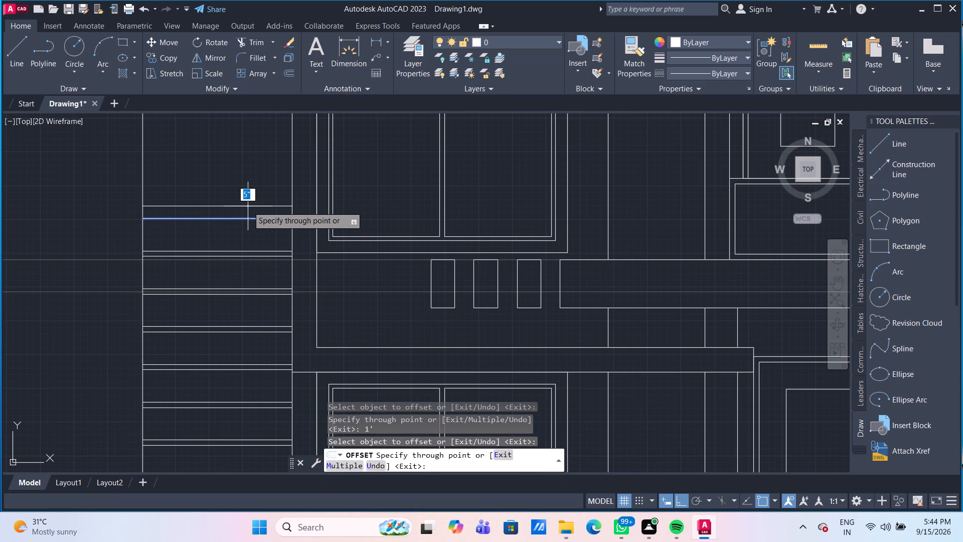
text(2")
key(Return)
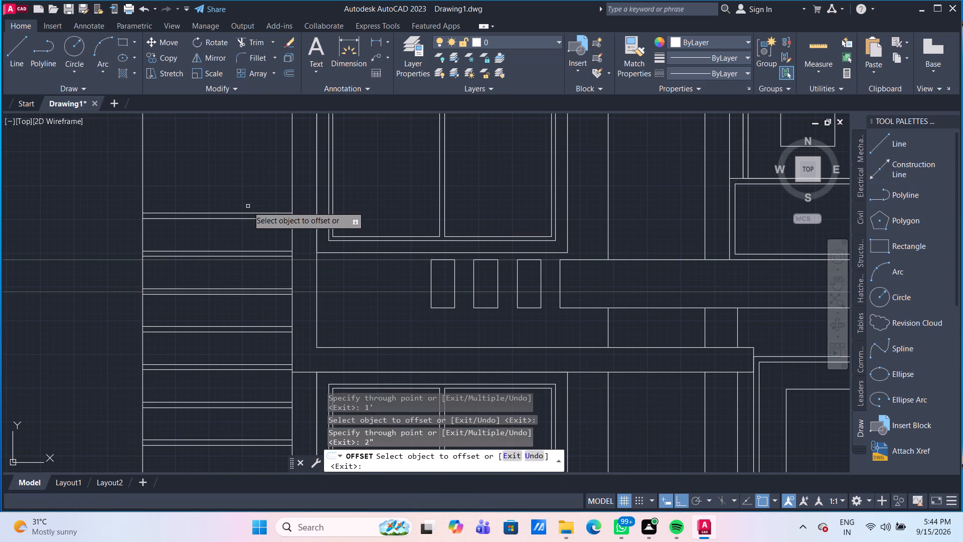
Create the twelfth groove pair by offsetting the eleventh pair's upper line 1' upward and the resulting line 2" upward.
scroll(255, 210, down, 2)
scroll(286, 286, down, 3)
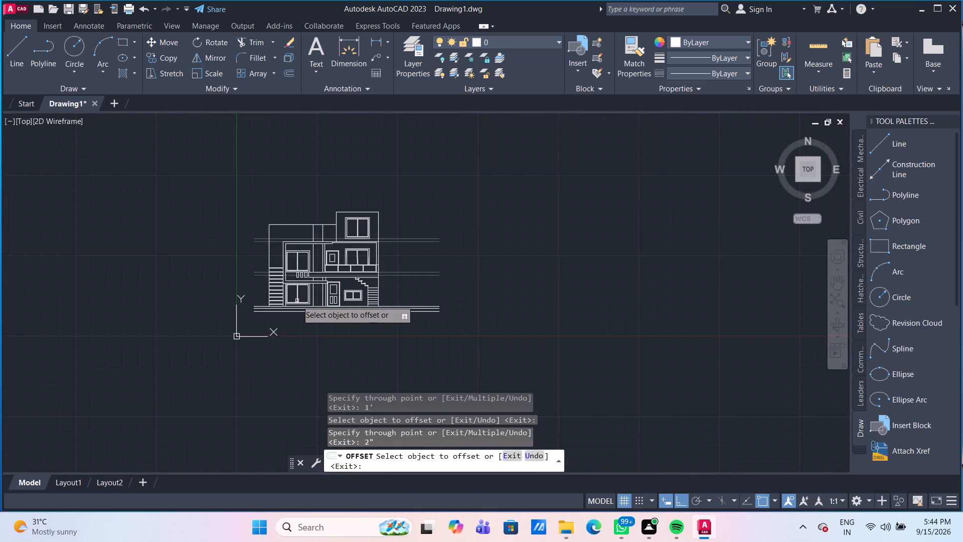
scroll(286, 290, up, 2)
scroll(260, 208, up, 1)
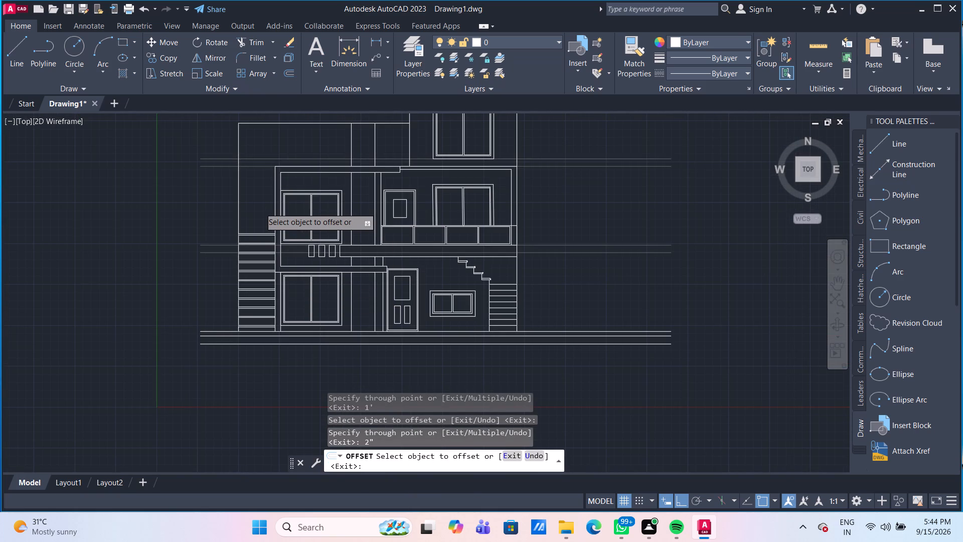
middle_drag(260, 208, 222, 316)
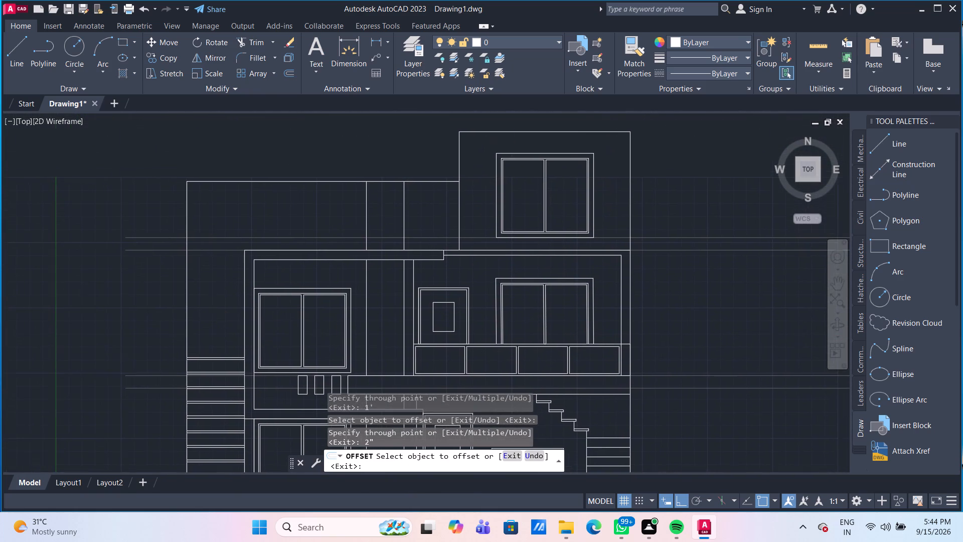
scroll(225, 353, up, 2)
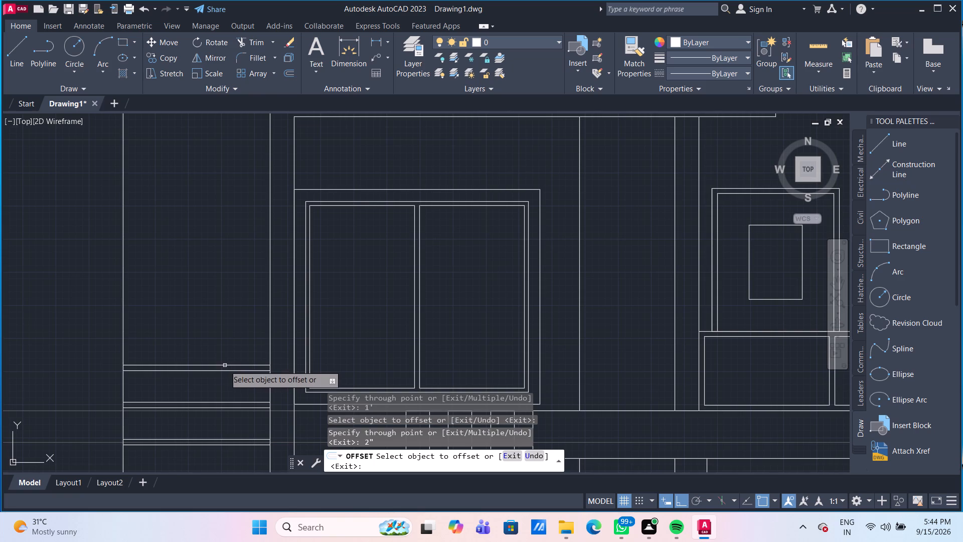
click(225, 365)
text(1')
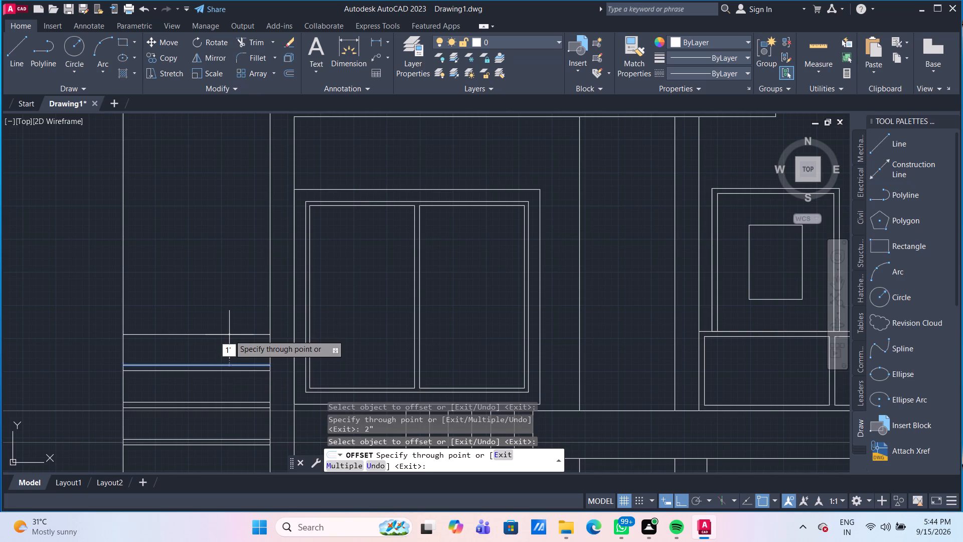
key(Return)
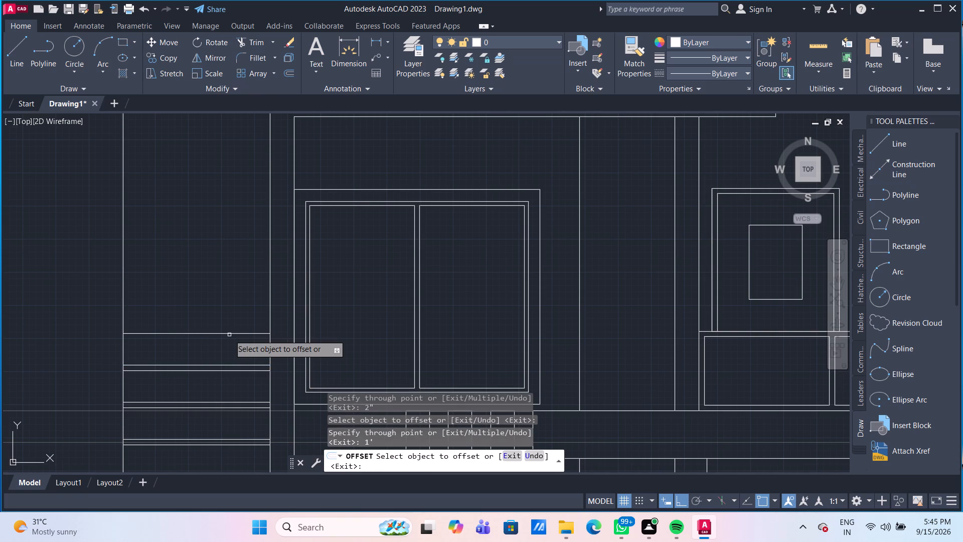
click(229, 335)
key(2)
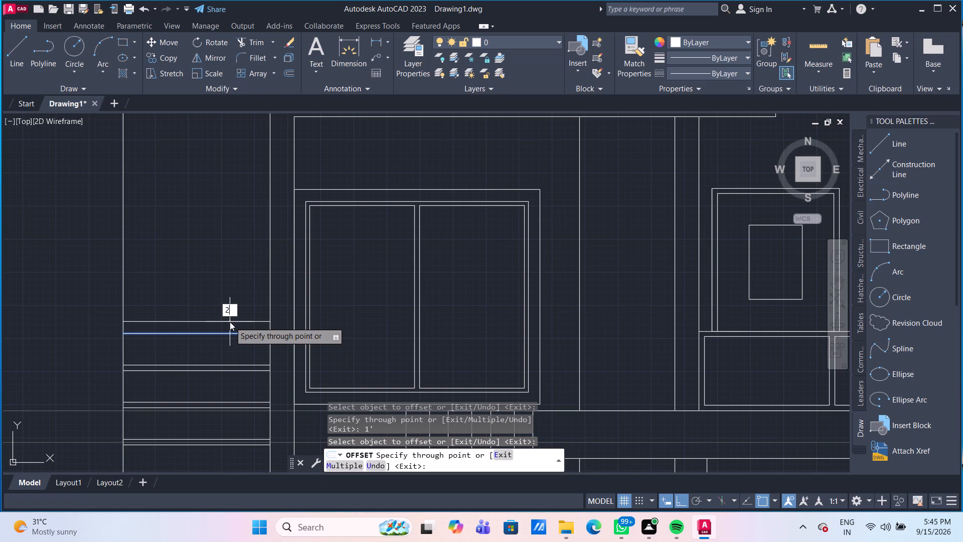
key(shift+quotedbl)
key(Return)
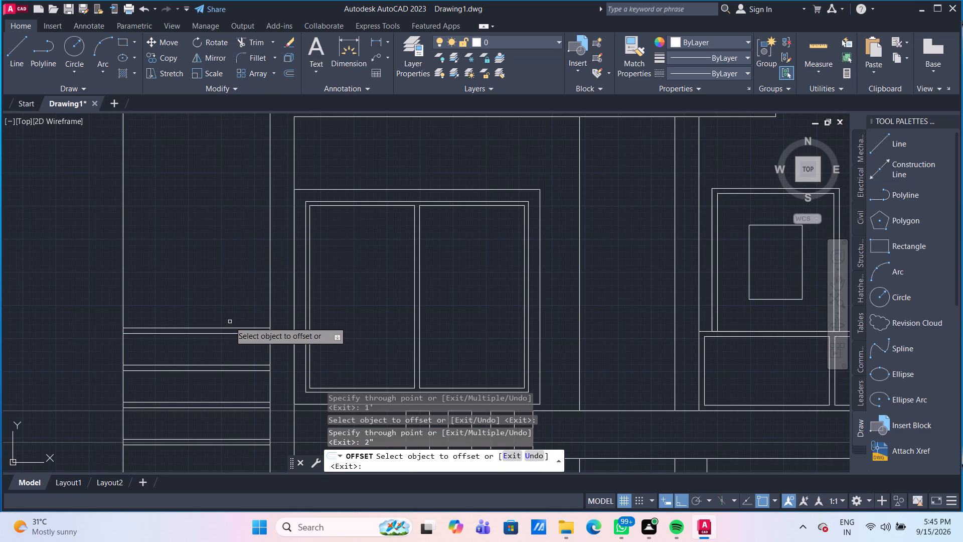
Add the thirteenth groove pair 1' above the twelfth pair's upper line, with its second line offset 2" upward.
click(207, 327)
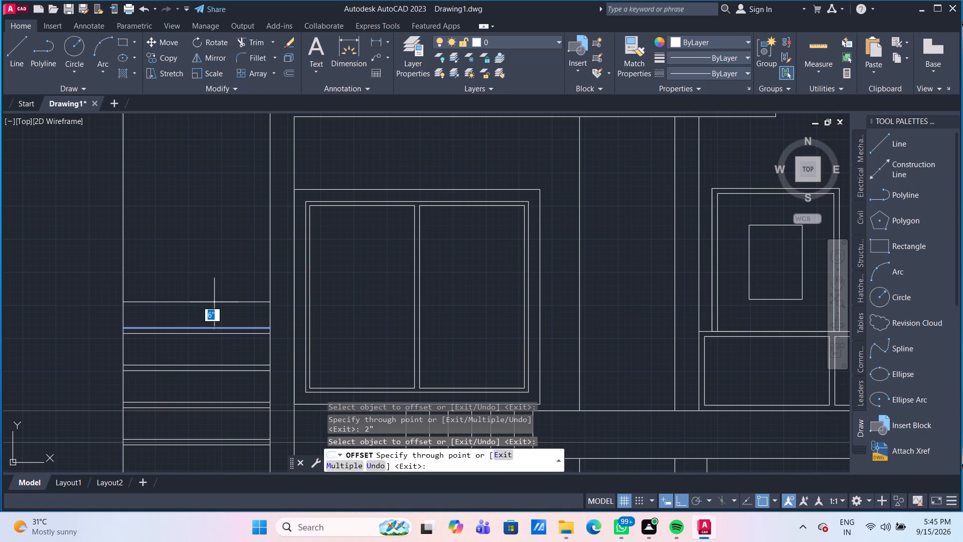
key(1)
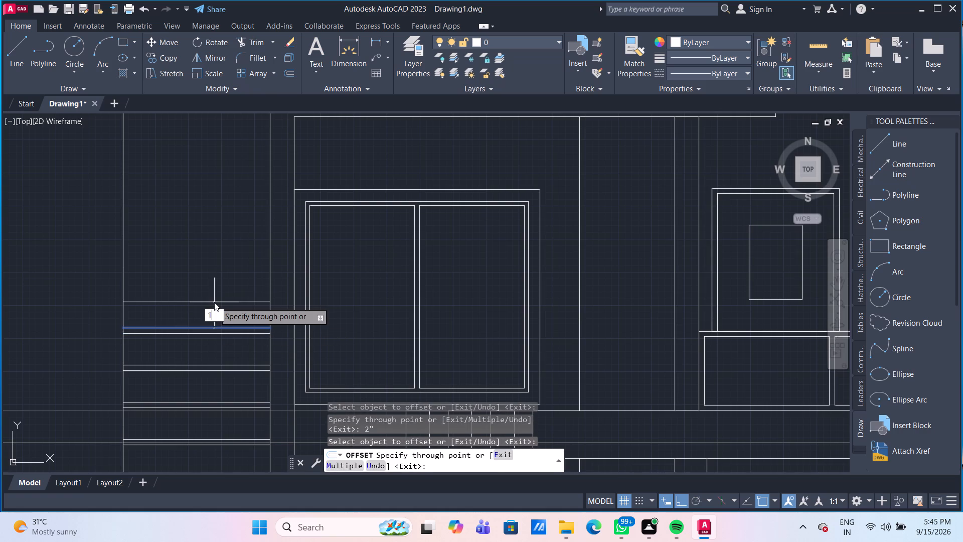
key(apostrophe)
key(Return)
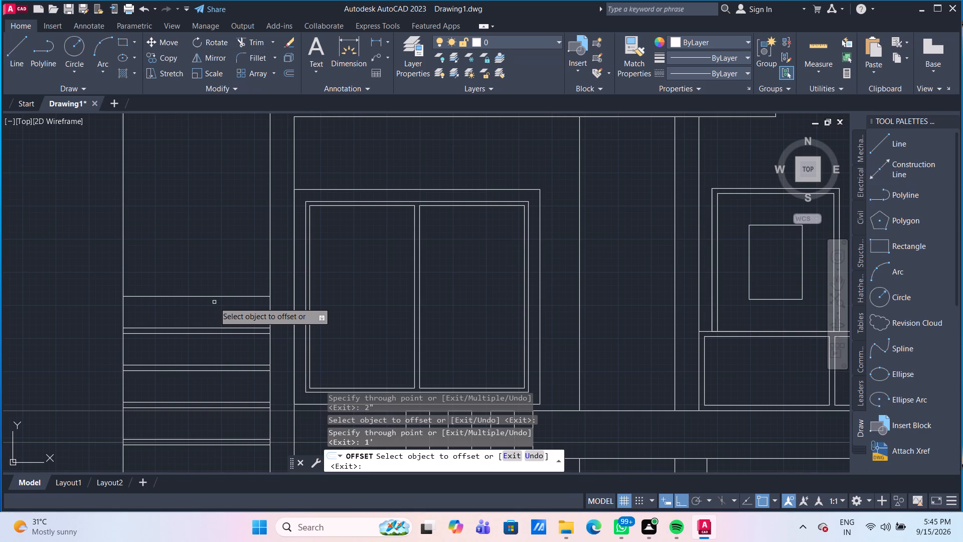
click(214, 298)
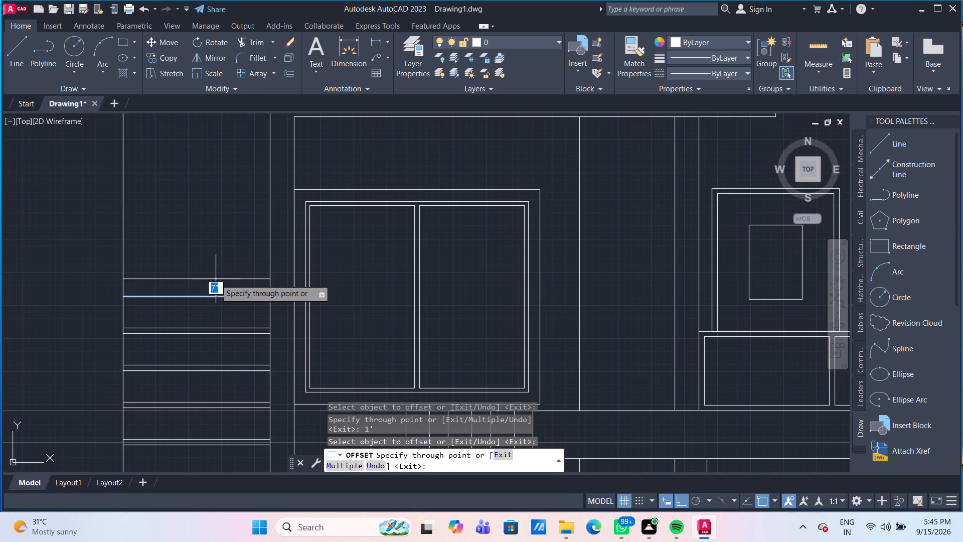
key(2)
key(shift+quotedbl)
key(Return)
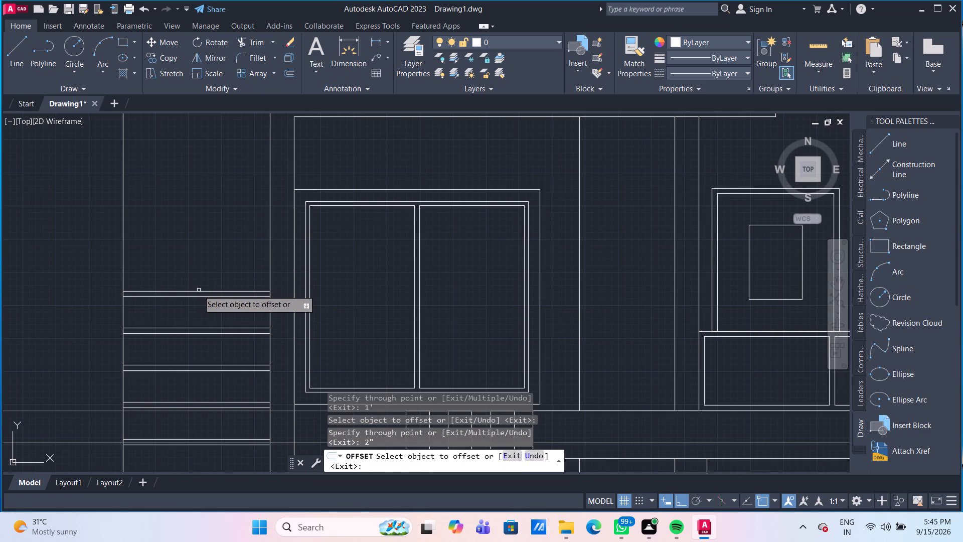
Offset the thirteenth pair's upper line 1' upward and the new line 2" upward to form the fourteenth groove pair.
click(200, 292)
text(1')
key(Return)
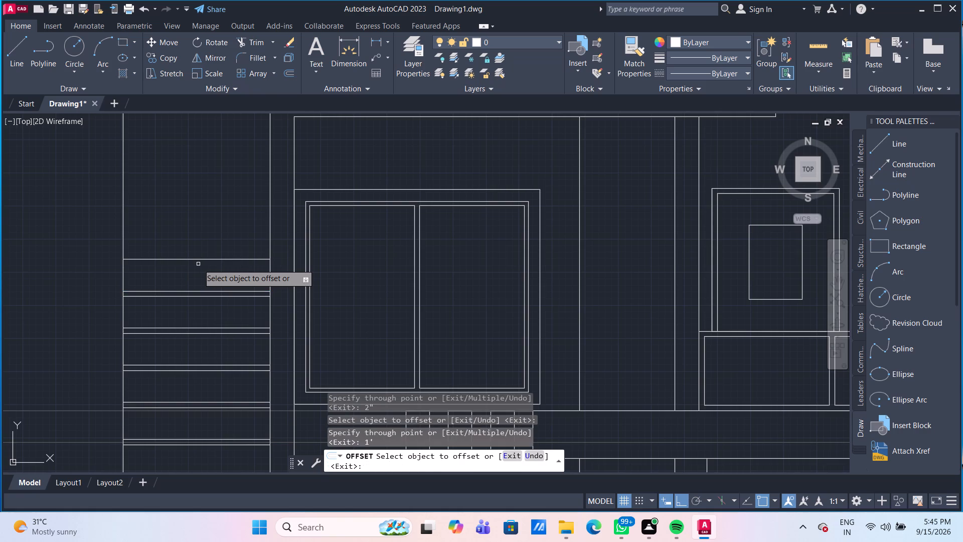
click(199, 259)
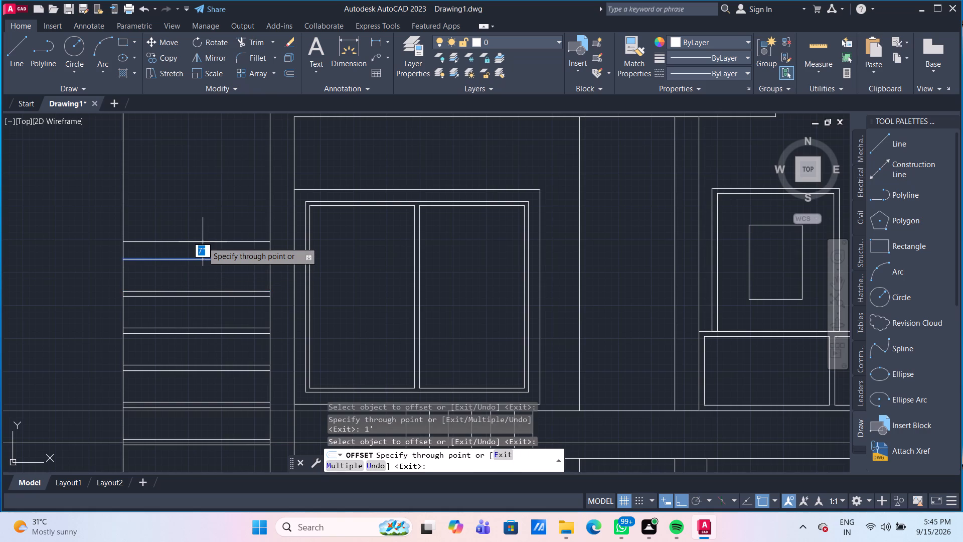
text(2")
key(Return)
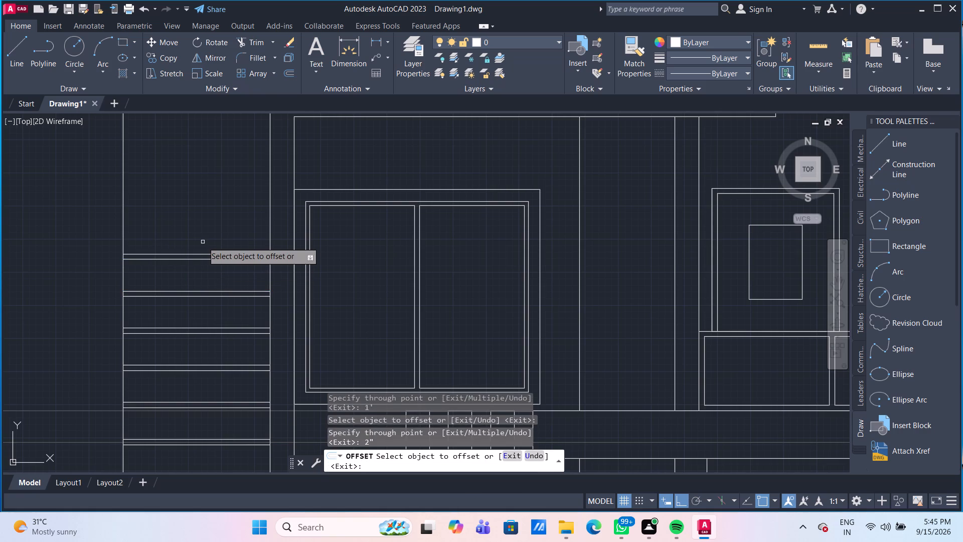
Offset the fourteenth groove pair's upper line 1' upward and the new line 2" upward to form the fifteenth pair.
click(217, 253)
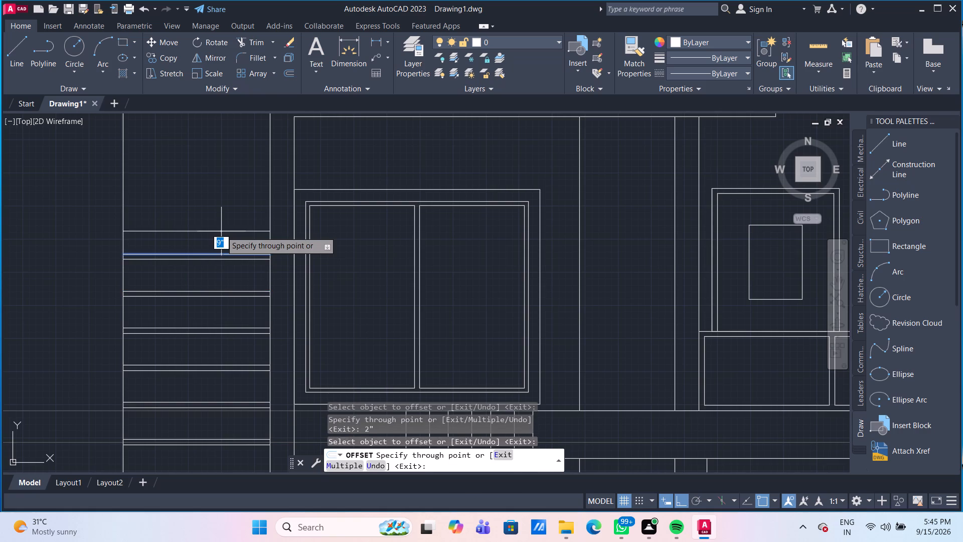
key(1)
key(apostrophe)
key(Return)
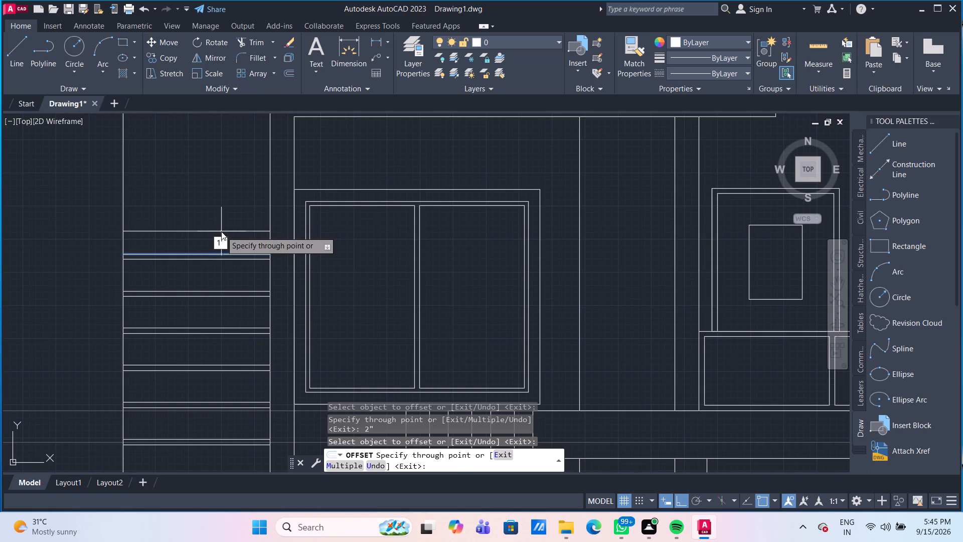
click(225, 222)
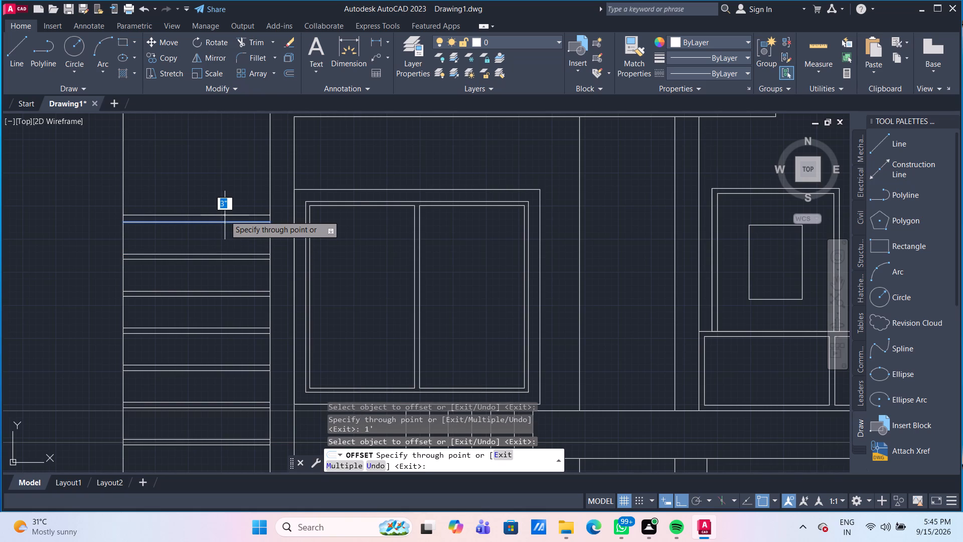
text(2")
key(Return)
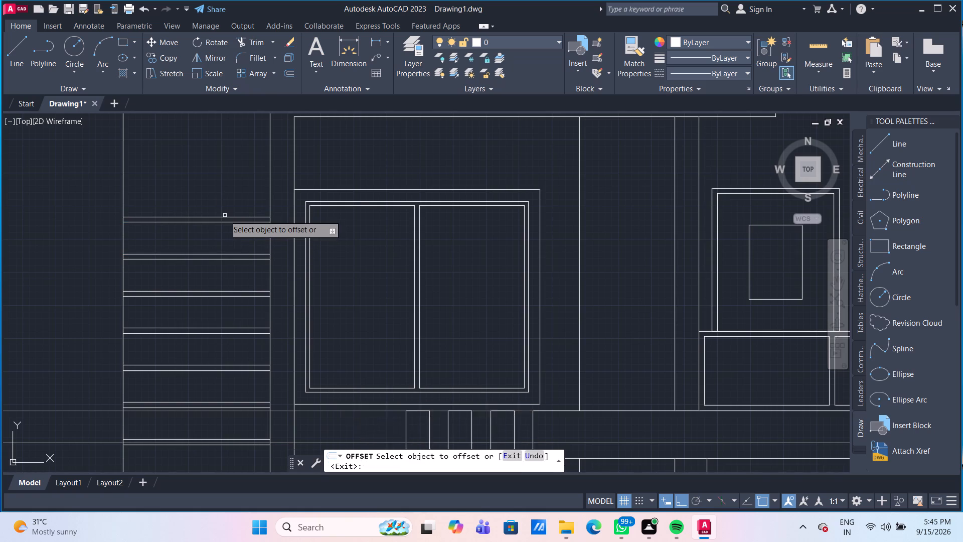
Add the sixteenth groove pair 1' above the fifteenth pair's upper line, with its second line offset 2" upward.
scroll(225, 215, down, 4)
scroll(223, 206, up, 2)
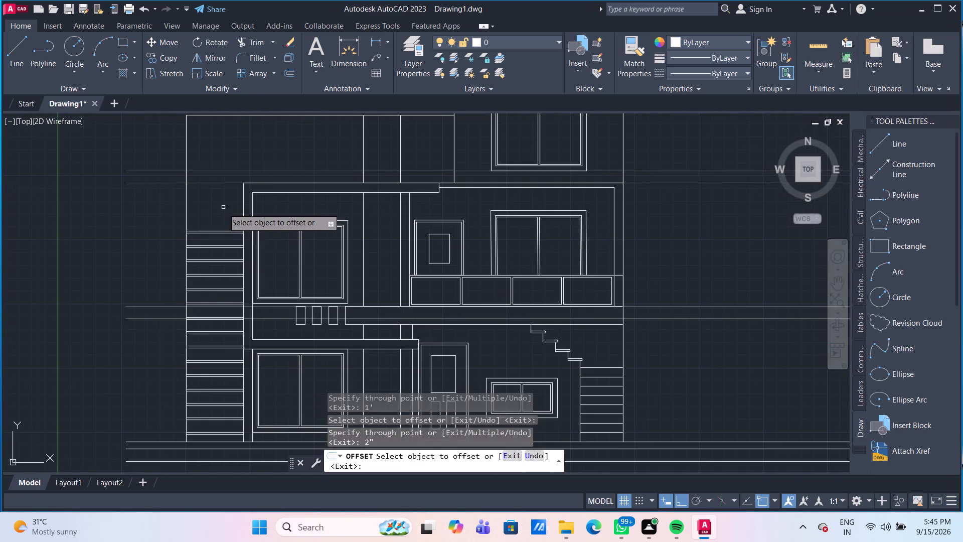
scroll(223, 214, up, 2)
middle_drag(223, 219, 227, 275)
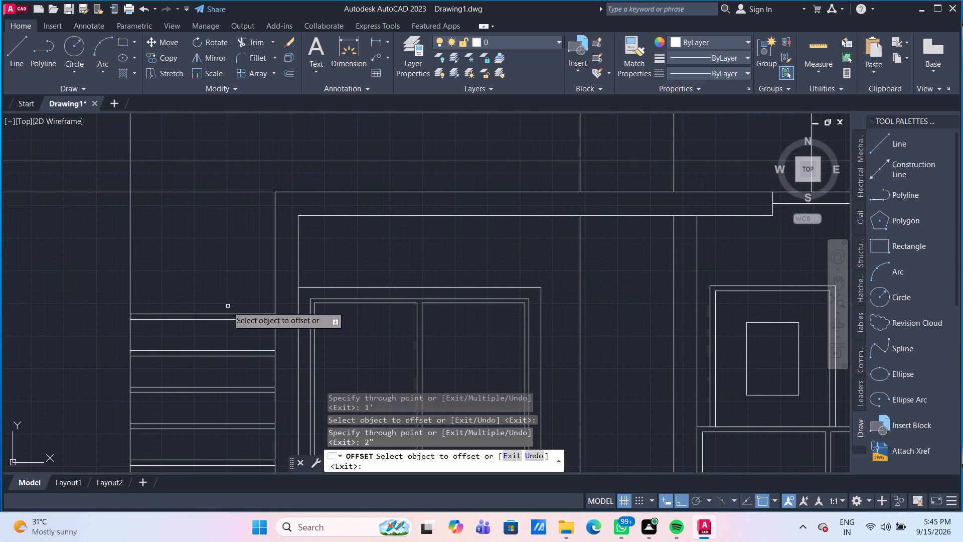
click(234, 314)
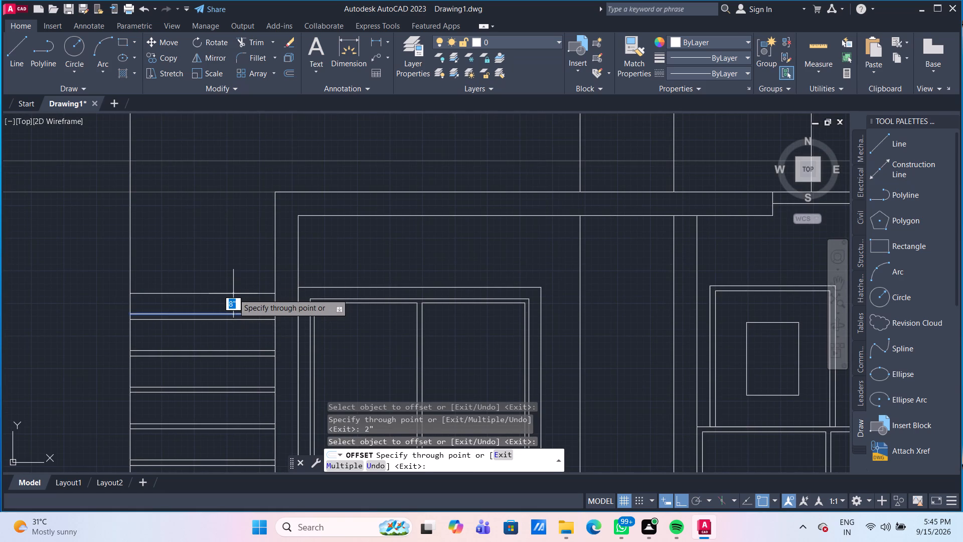
key(1)
key(apostrophe)
key(Return)
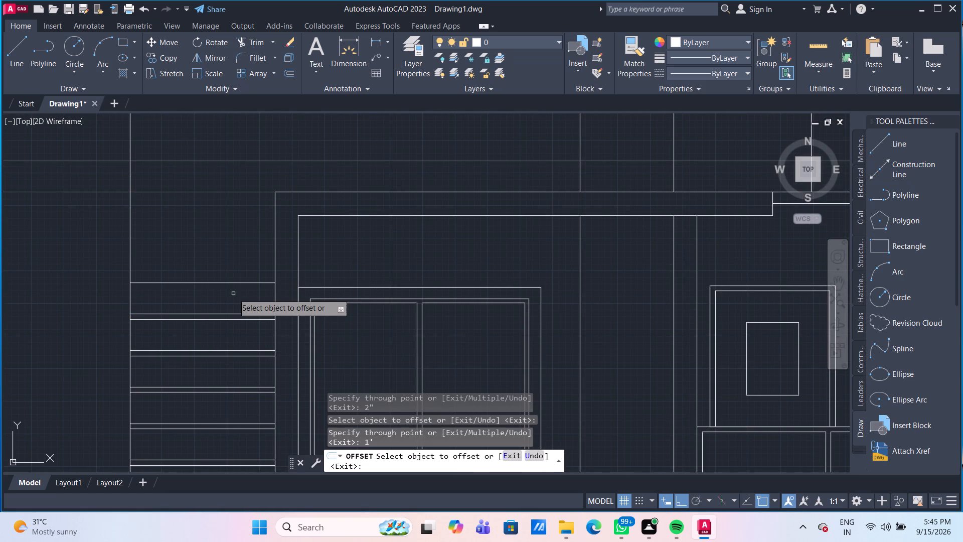
click(226, 283)
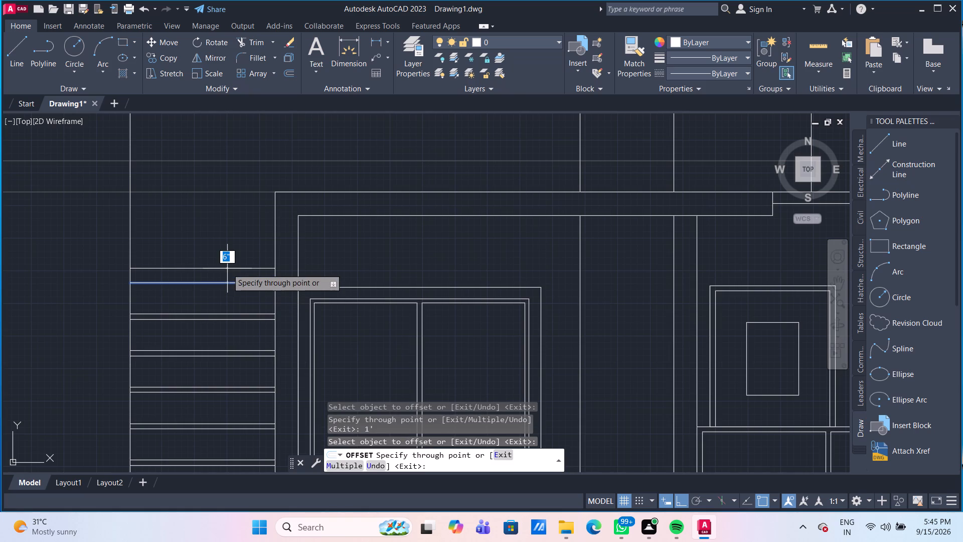
text(2")
key(Return)
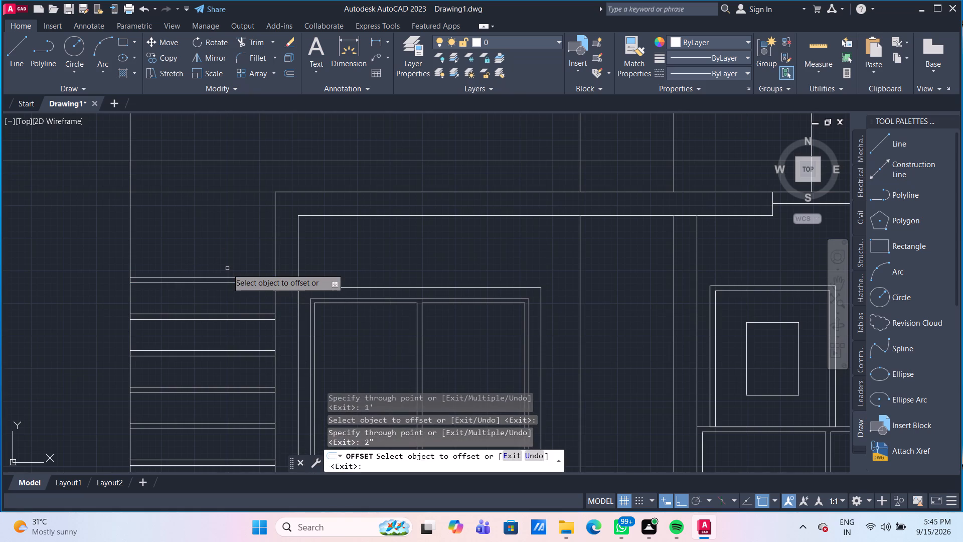
Create the seventeenth groove pair by offsetting the sixteenth pair's upper line 1' upward and the resulting line 2" upward.
click(231, 278)
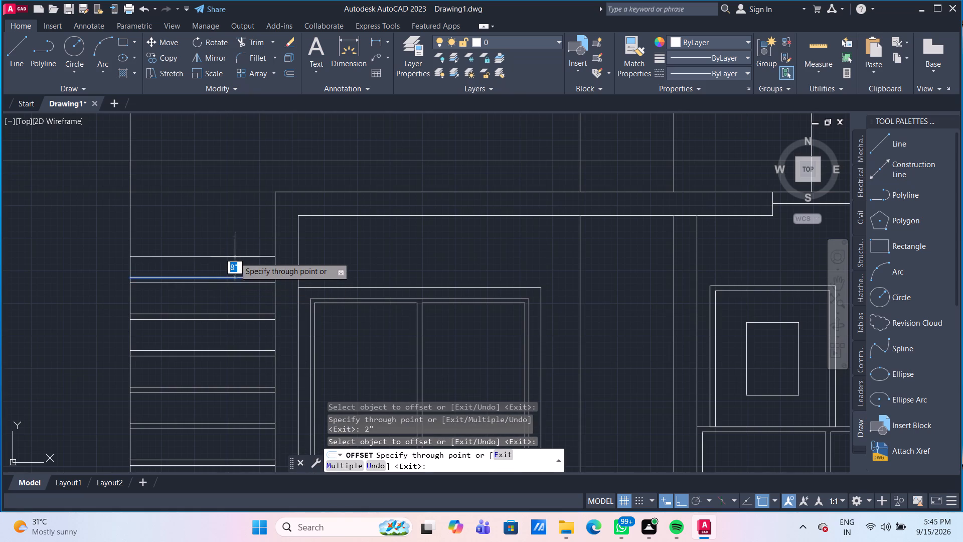
text(1')
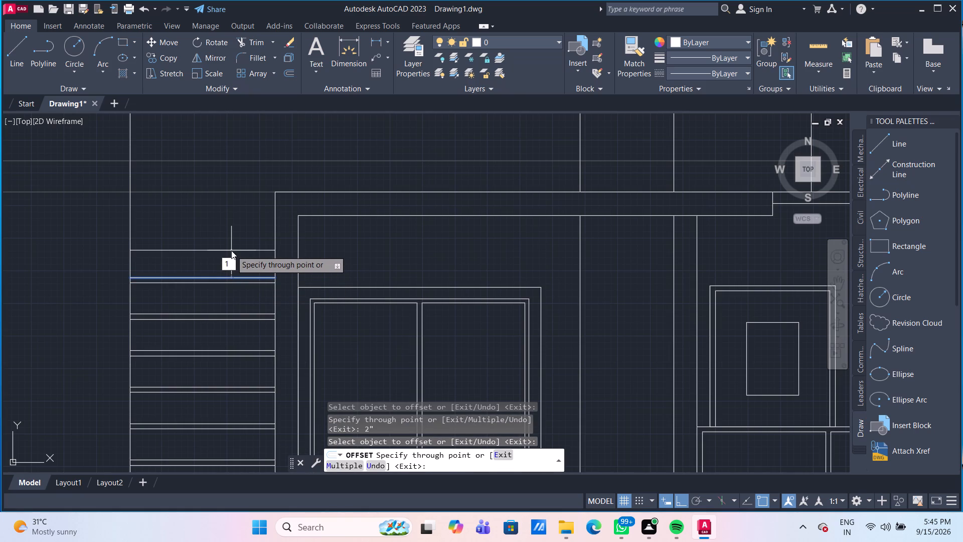
key(Return)
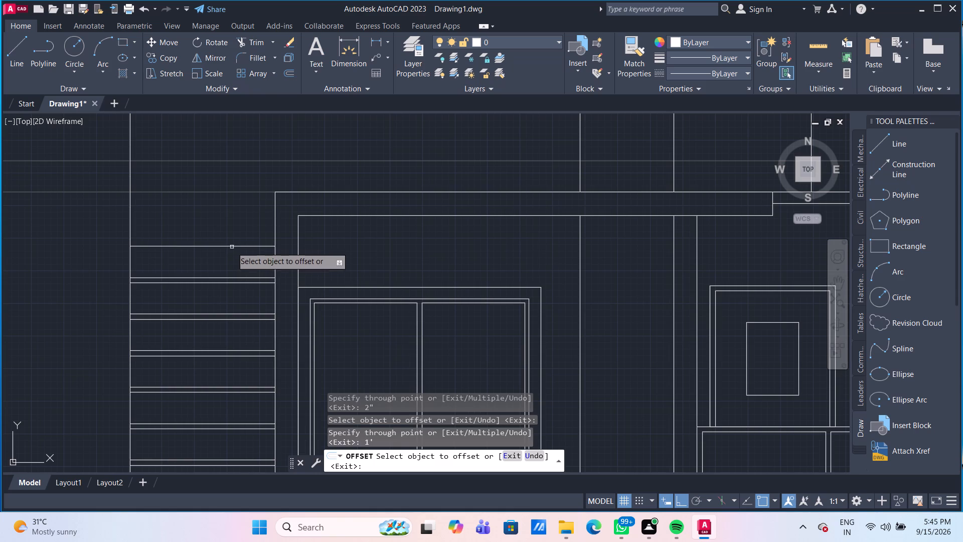
click(232, 245)
key(2)
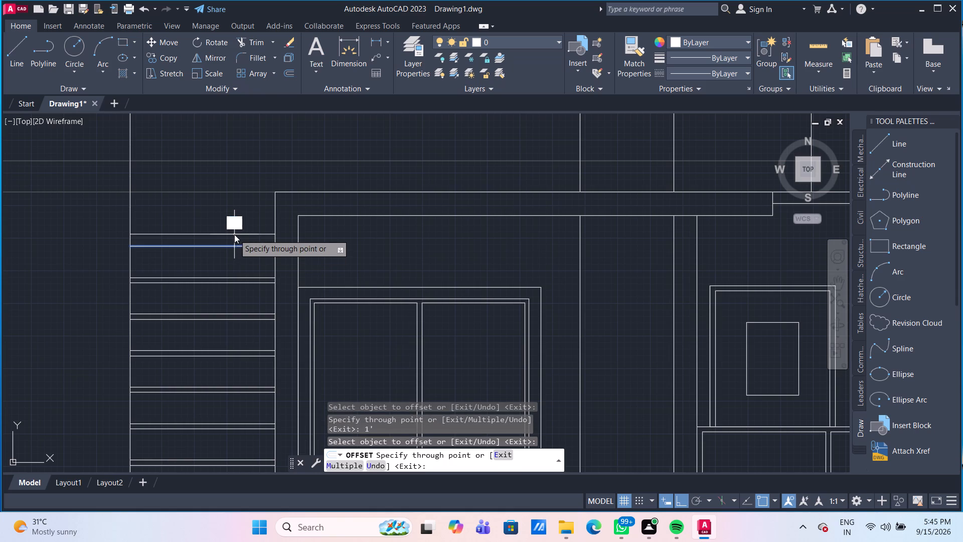
key(shift+quotedbl)
key(Return)
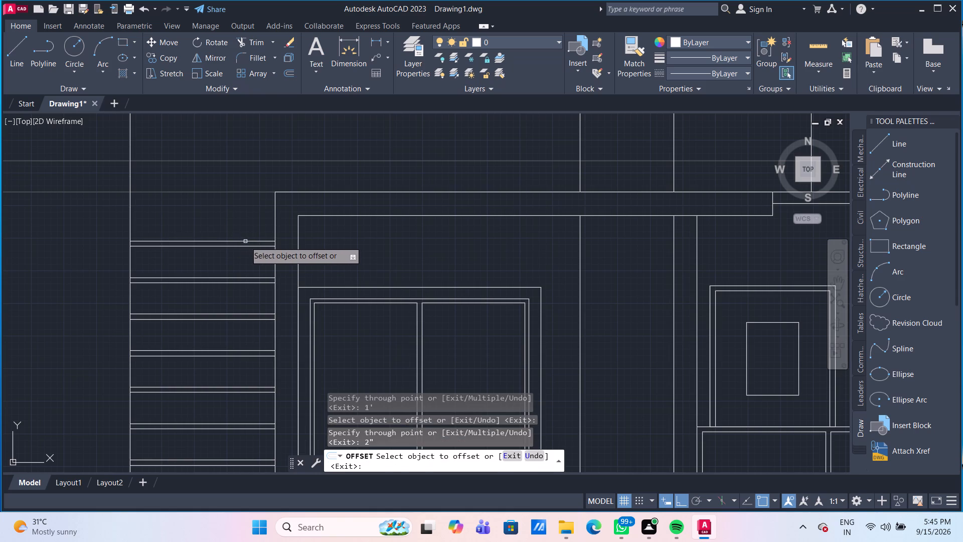
Offset the seventeenth pair's upper line 1' upward and its copy 2" upward to form the eighteenth pair, just below the slab's top edge.
click(245, 241)
key(1)
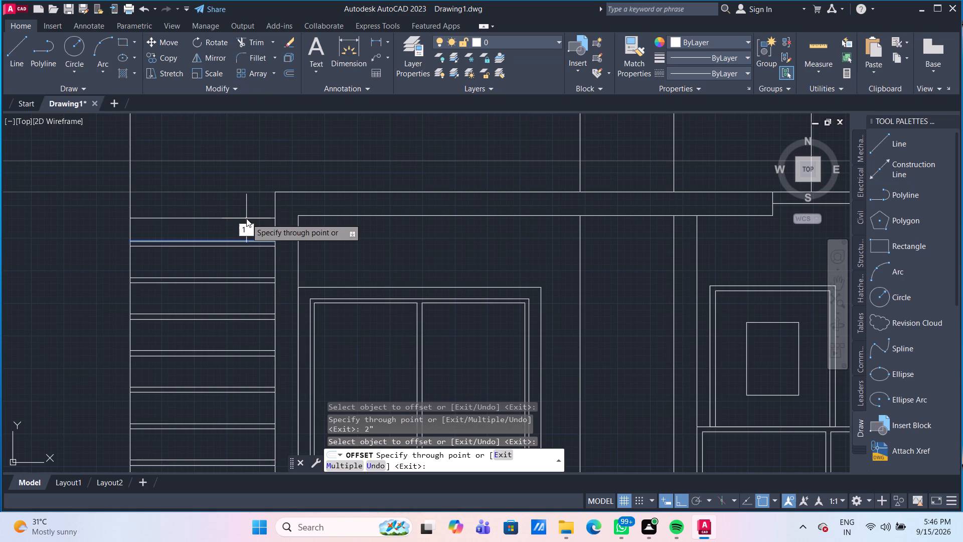
key(apostrophe)
key(Return)
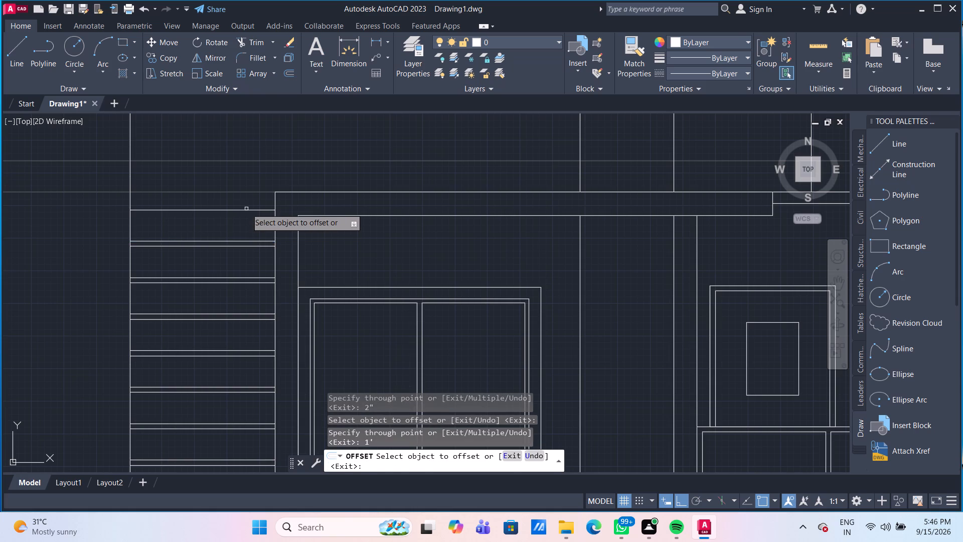
click(246, 208)
key(2)
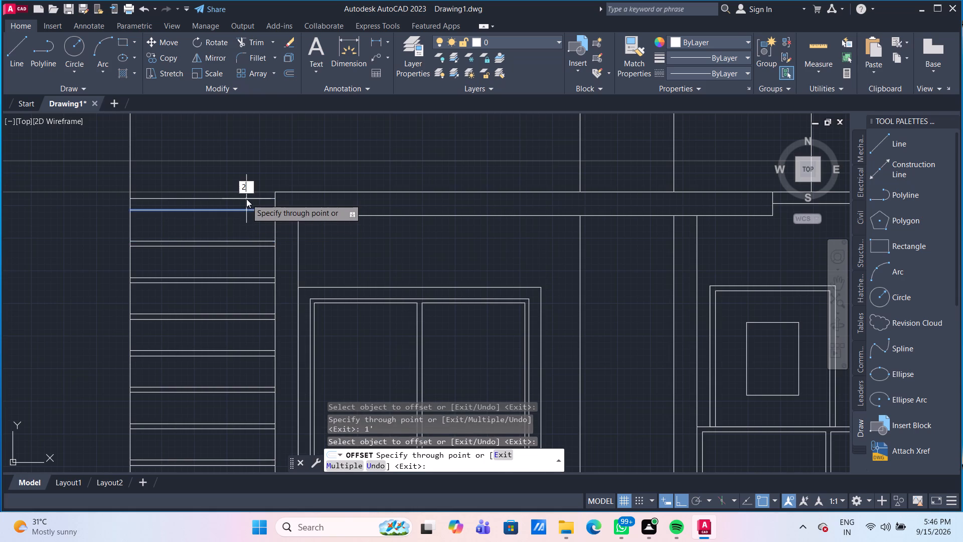
key(shift+quotedbl)
key(Return)
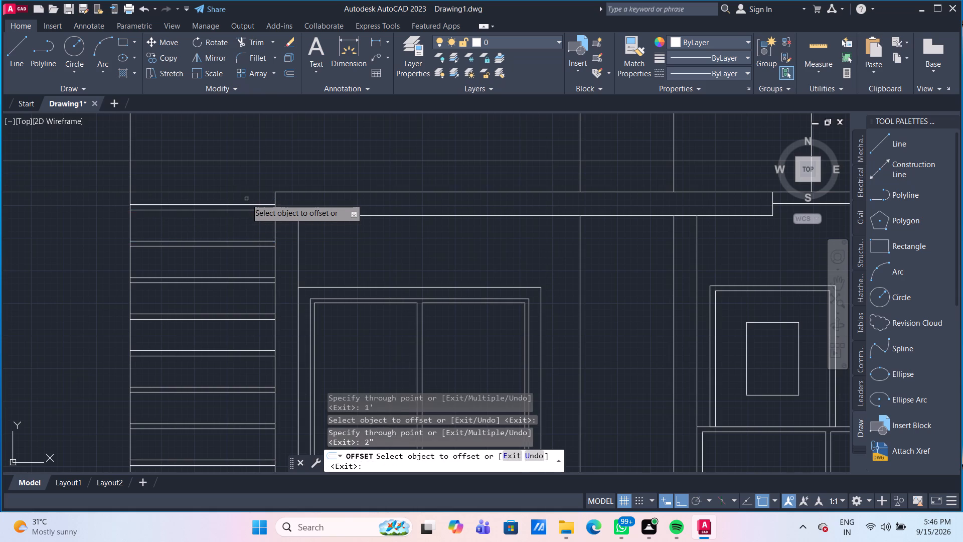
Add the nineteenth groove pair 1' above the eighteenth pair's upper line, with its second line offset 2" upward.
scroll(246, 199, down, 1)
middle_drag(240, 196, 226, 300)
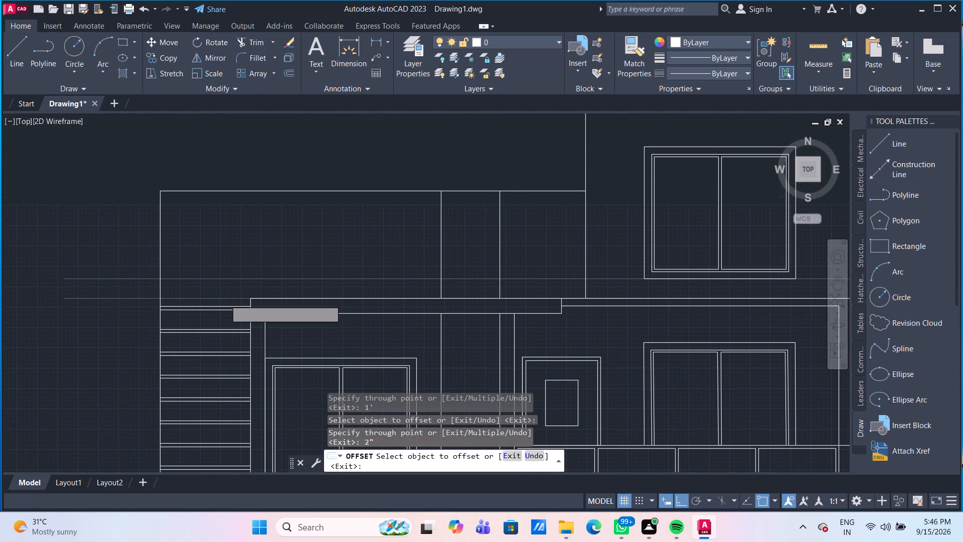
scroll(216, 297, up, 2)
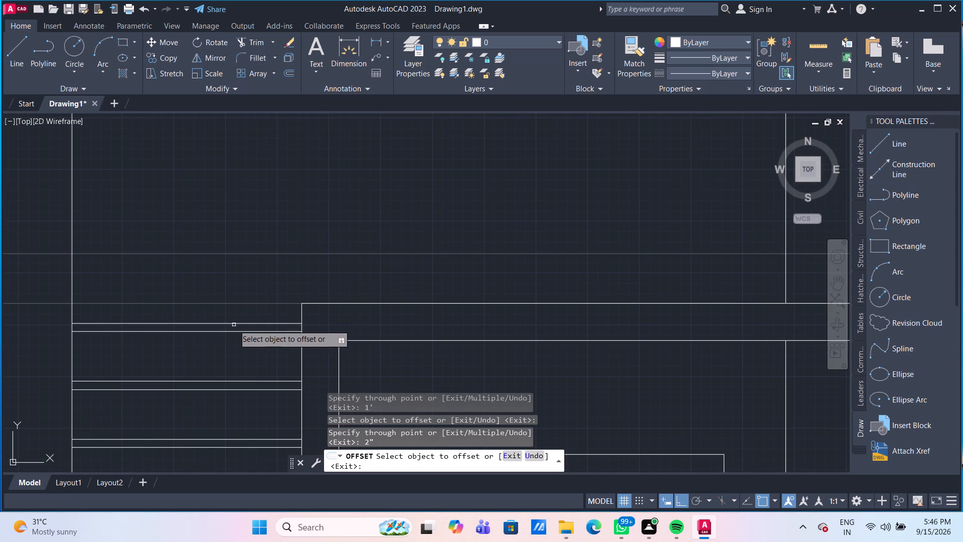
click(234, 325)
text(1')
key(Return)
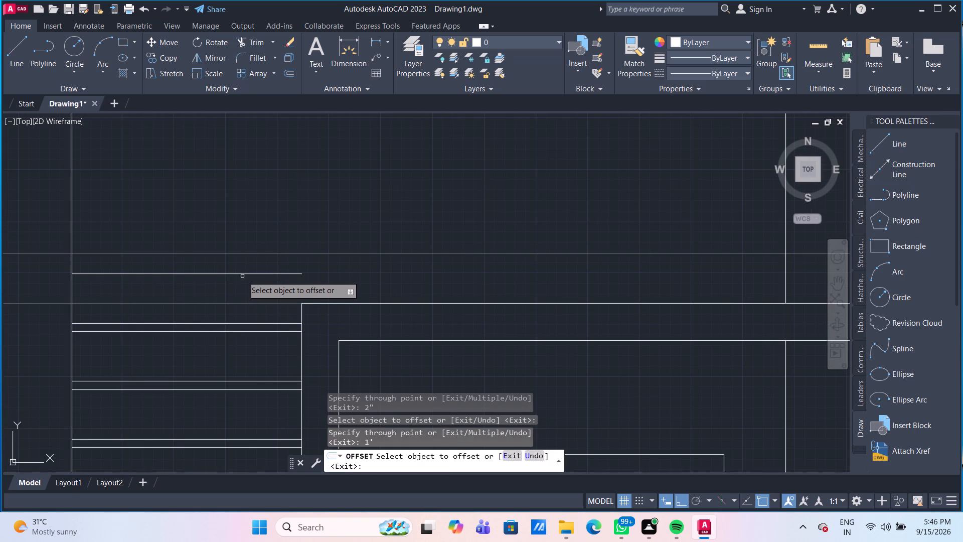
click(242, 275)
text(2")
key(Return)
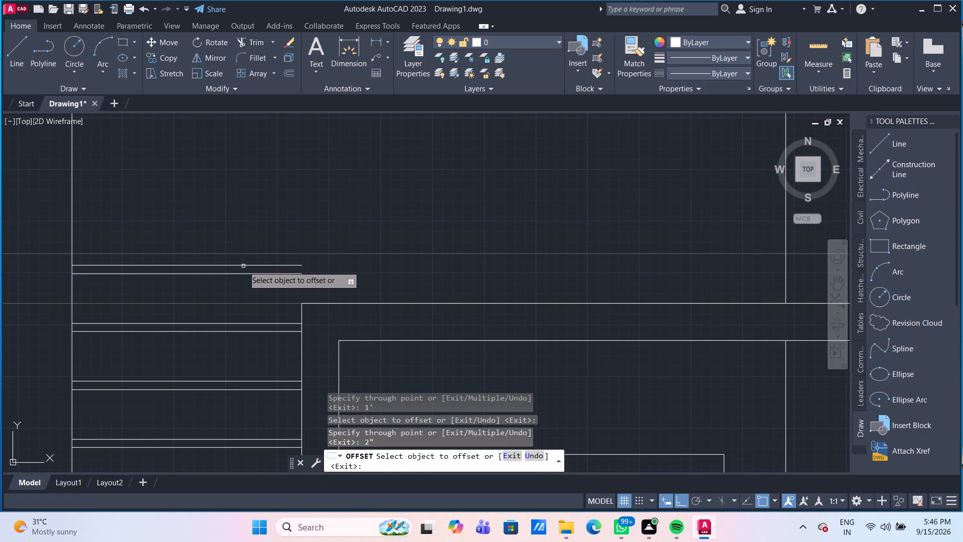
Create the twentieth groove pair by offsetting the nineteenth pair's upper line 1' upward and the resulting line 2" upward.
click(243, 266)
key(1)
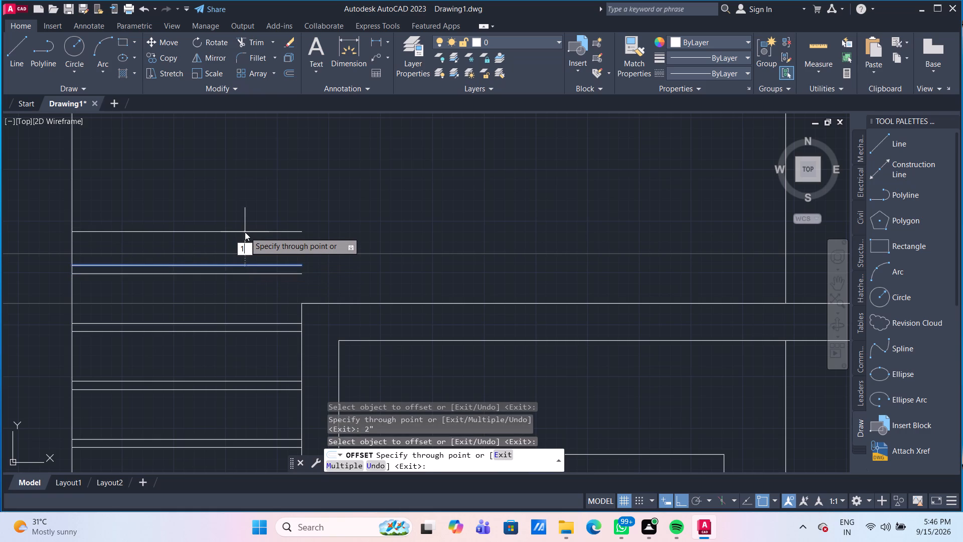
key(apostrophe)
key(Return)
scroll(245, 231, down, 2)
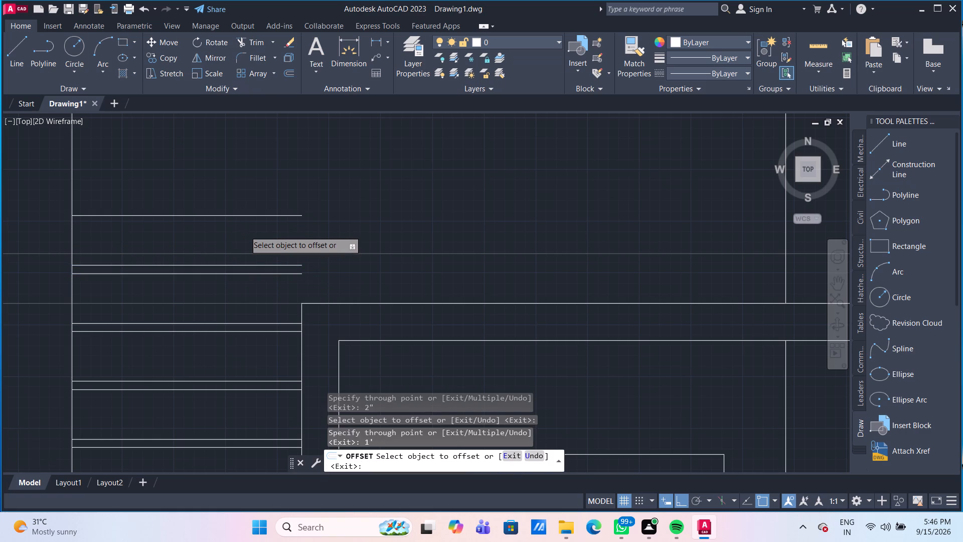
click(245, 225)
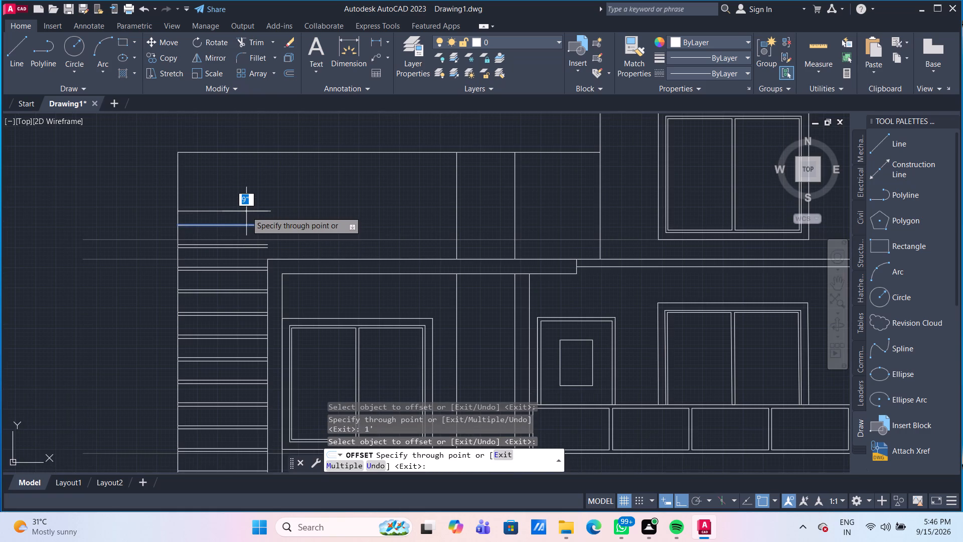
text(2")
key(Return)
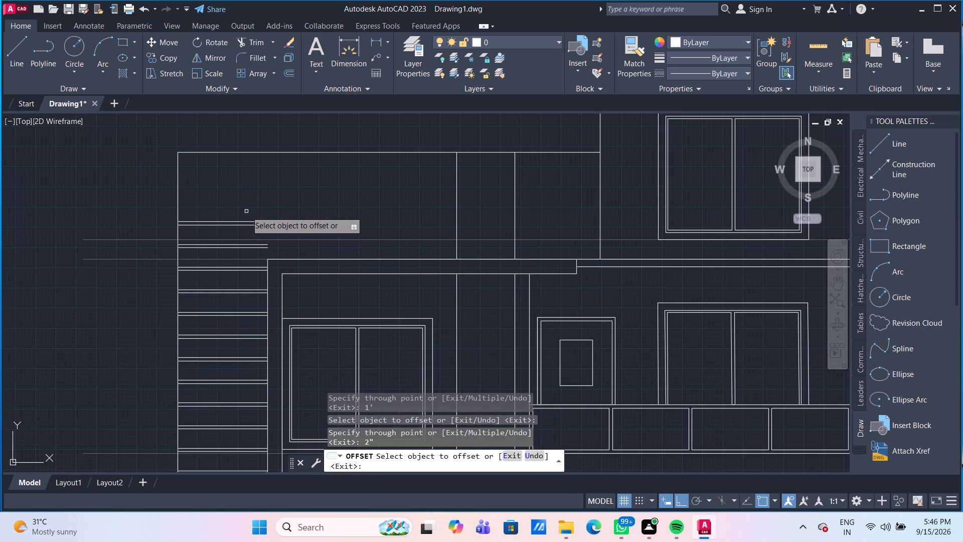
Offset the twentieth pair's upper line 1' upward and the new line 2" upward to form the twenty-first groove pair.
click(250, 221)
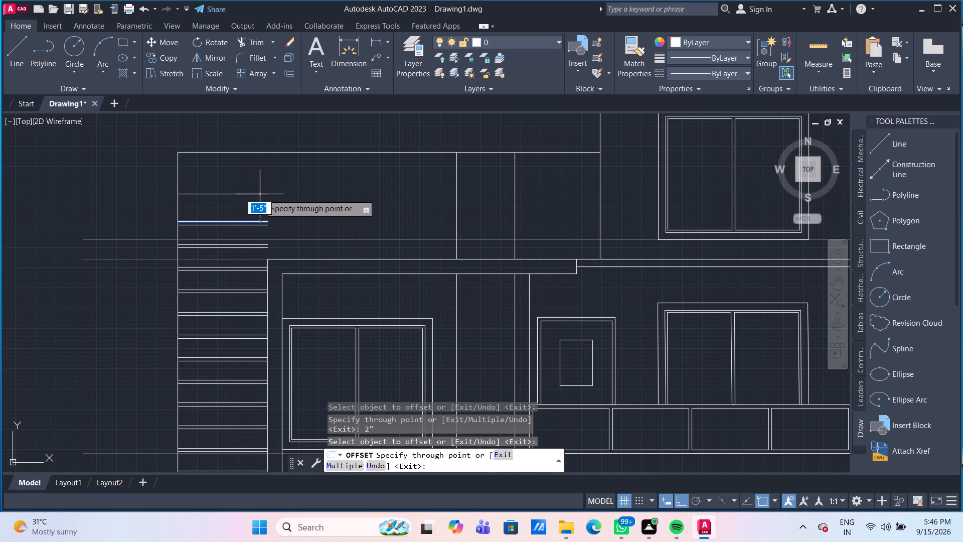
key(1)
key(apostrophe)
key(Return)
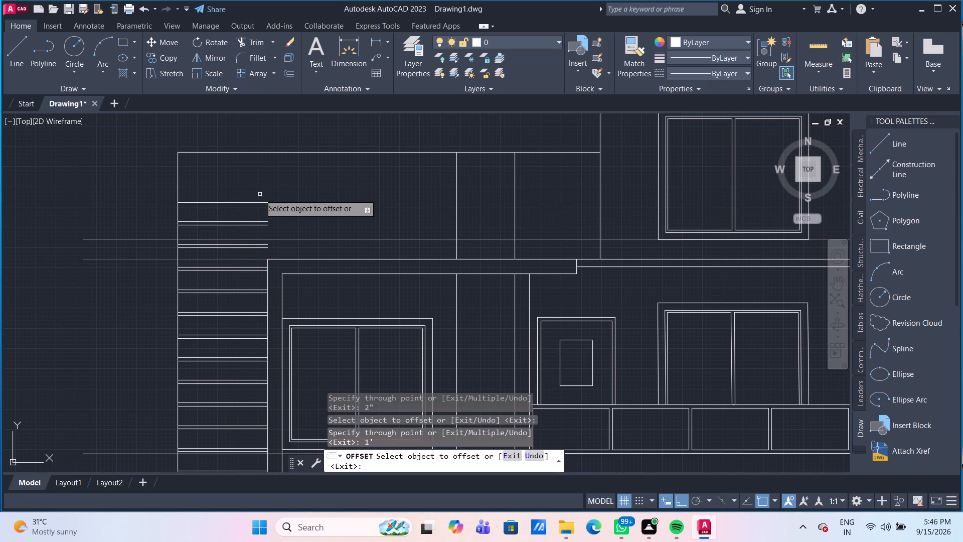
click(260, 203)
text(2")
key(Return)
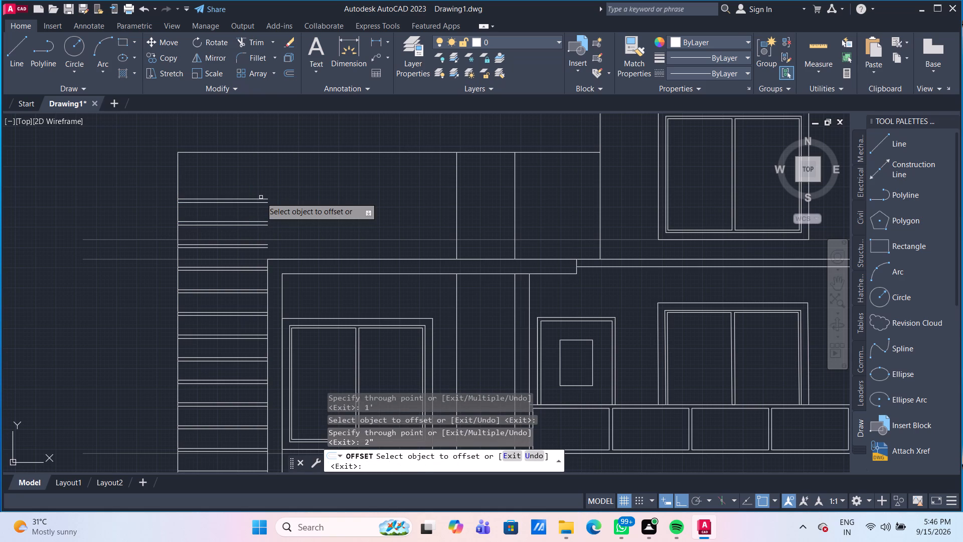
Add the twenty-second groove pair 1' above the twenty-first pair's upper line, with its second line offset 2" upward.
scroll(259, 194, up, 1)
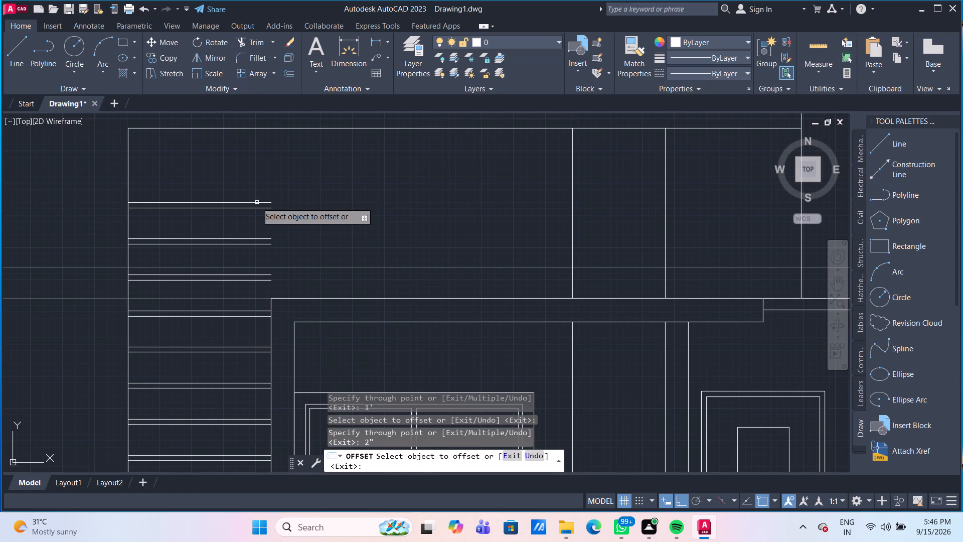
click(257, 202)
text(1')
key(Return)
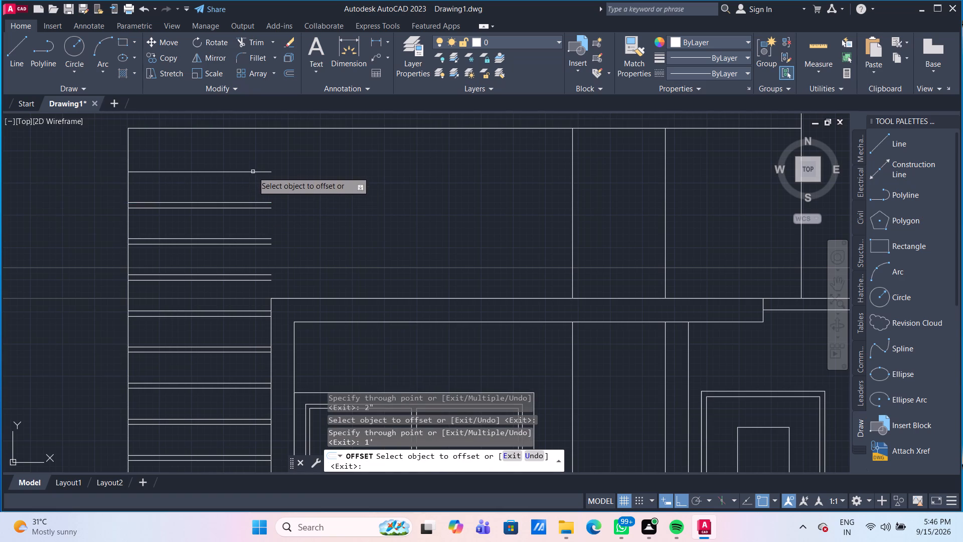
click(253, 172)
text(2")
key(Return)
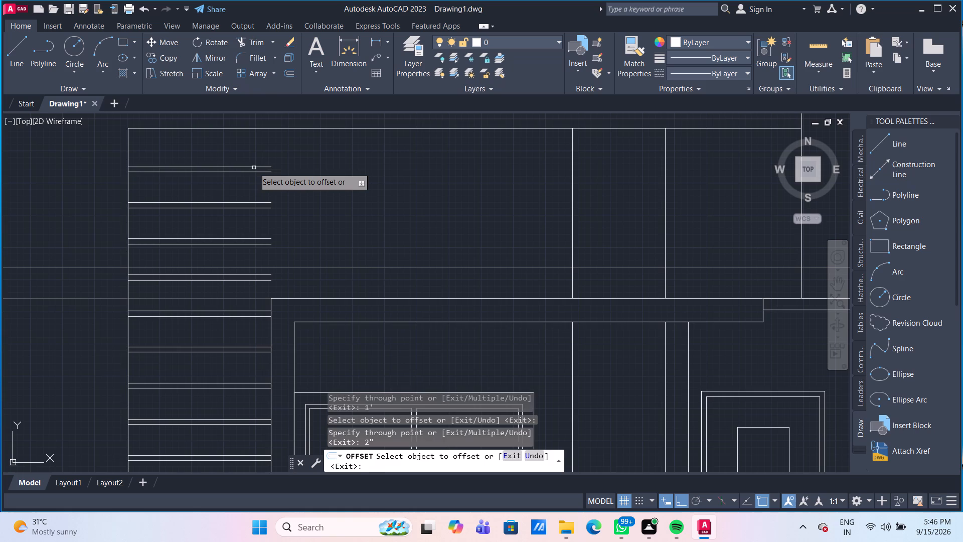
Add the twenty-third groove pair 1' above the twenty-second pair's upper line, with its second line offset 2" upward.
click(254, 168)
text(1')
key(Return)
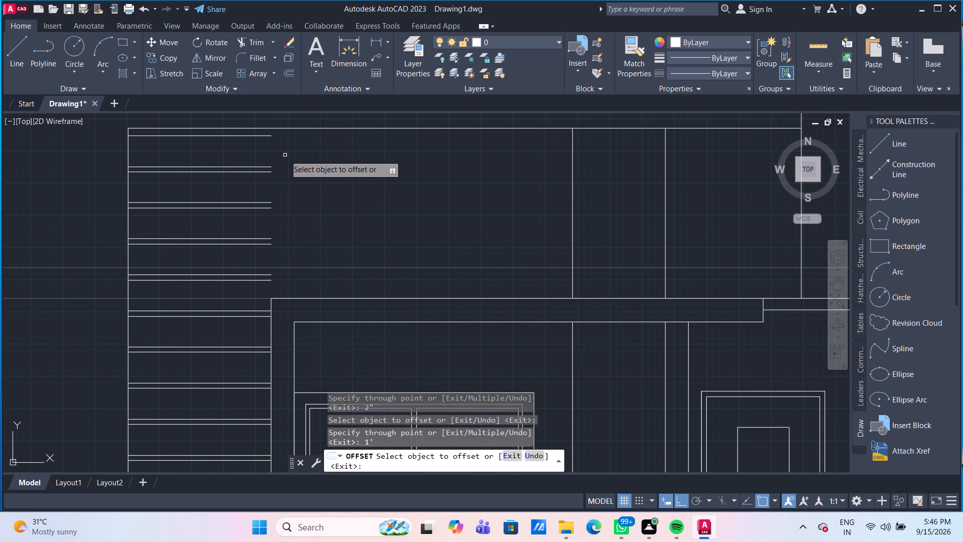
middle_drag(283, 150, 292, 226)
scroll(264, 215, up, 2)
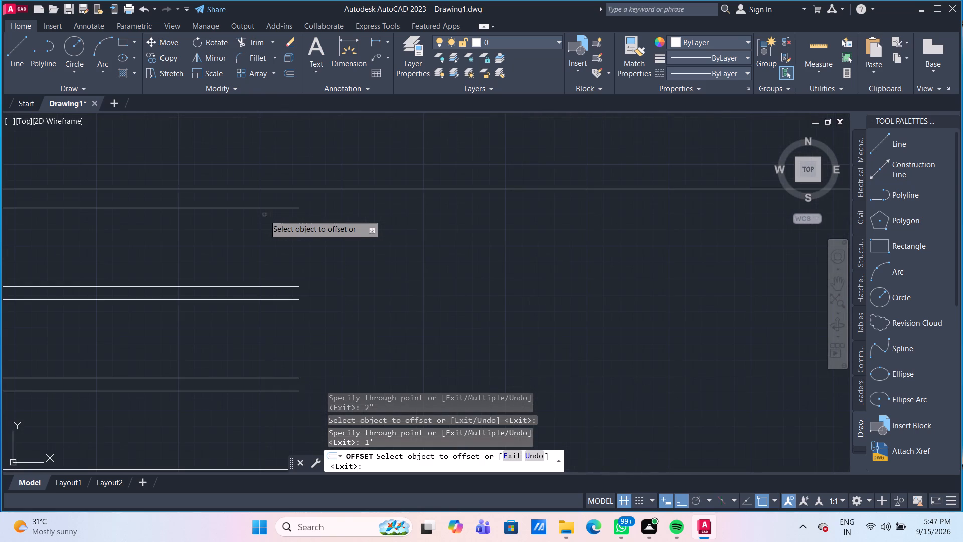
click(260, 209)
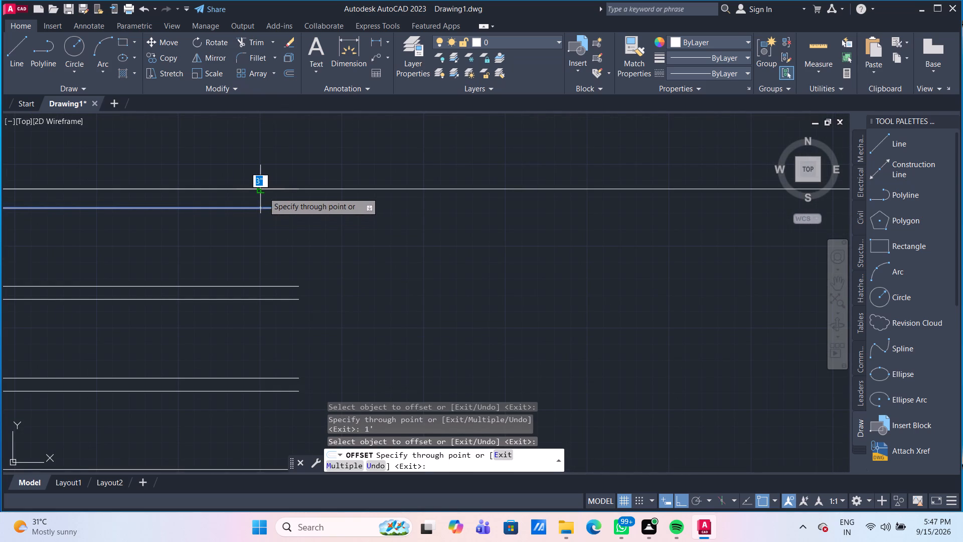
text(2")
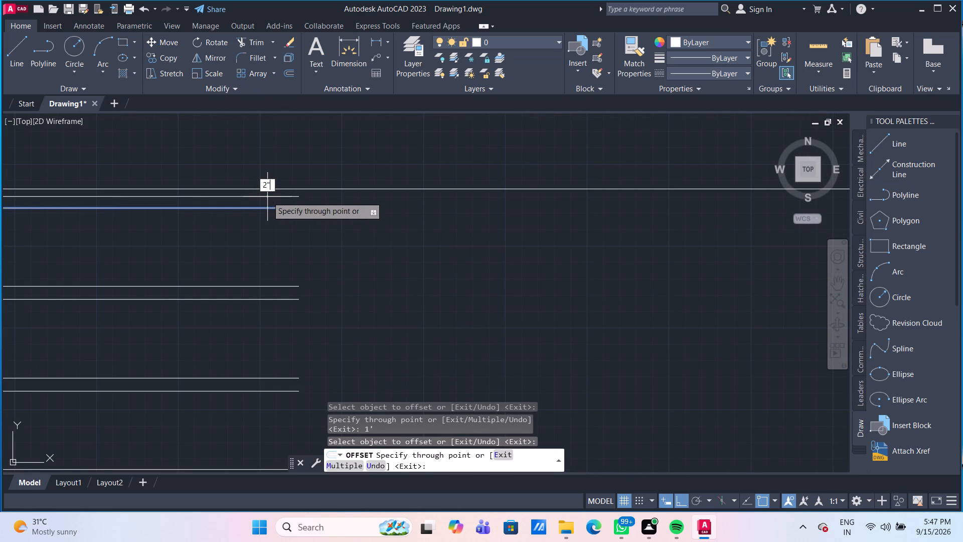
key(Return)
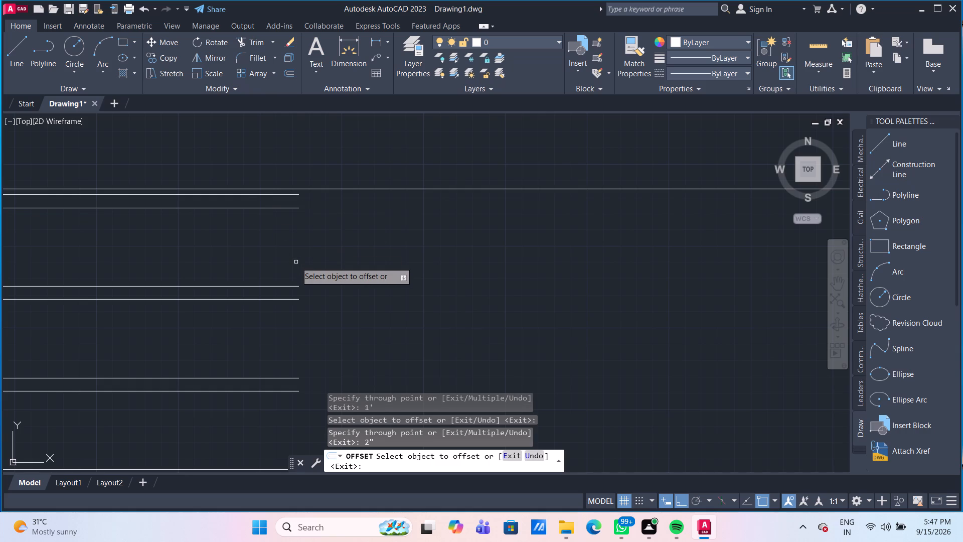
End the Offset command and select the horizontal groove lines on the leftmost wall strip, starting with the lowest pairs and working upward.
scroll(296, 262, down, 3)
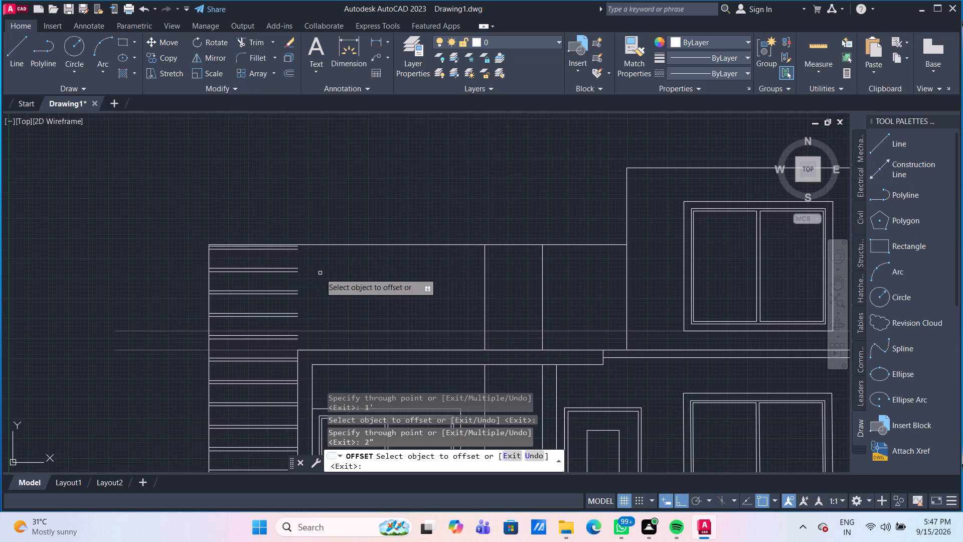
middle_drag(318, 263, 301, 219)
scroll(311, 256, down, 2)
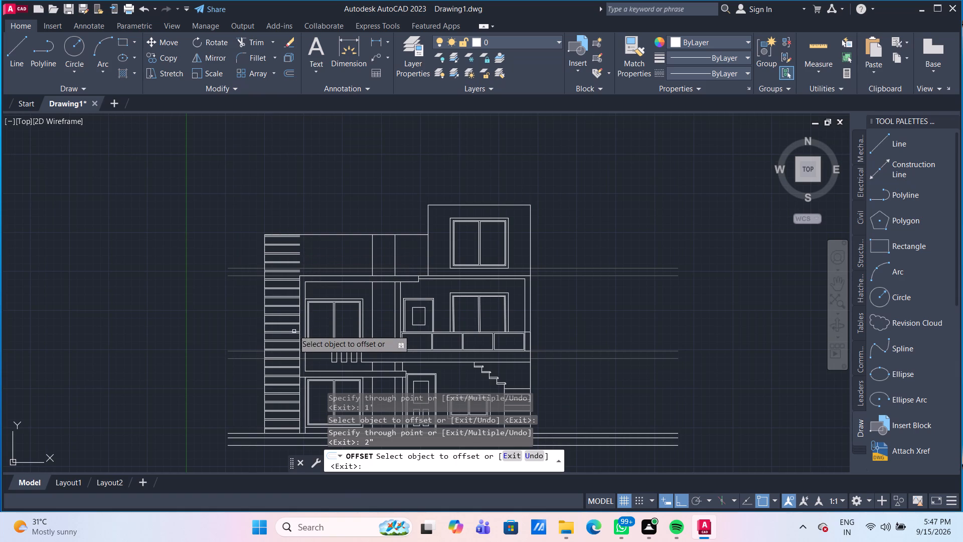
scroll(291, 315, up, 1)
middle_drag(291, 315, 287, 259)
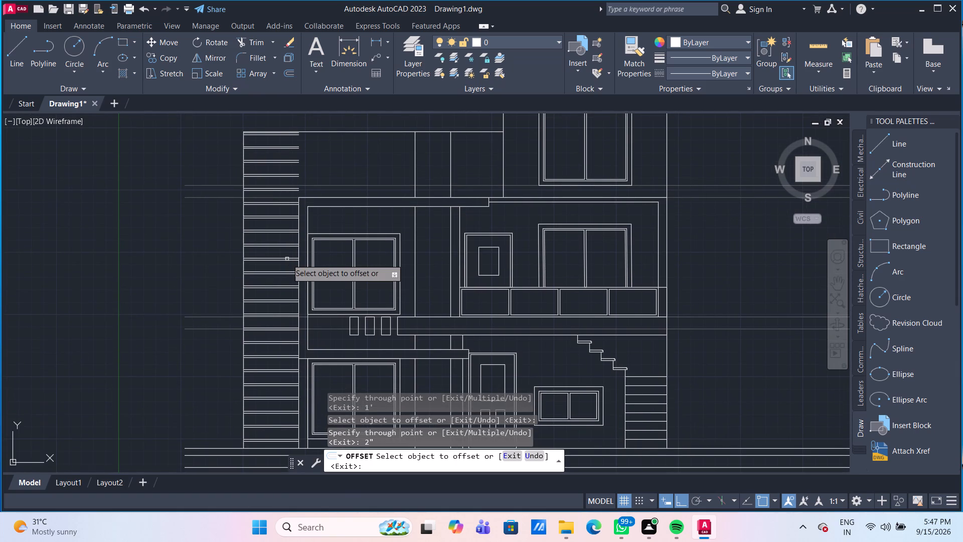
middle_drag(285, 286, 286, 212)
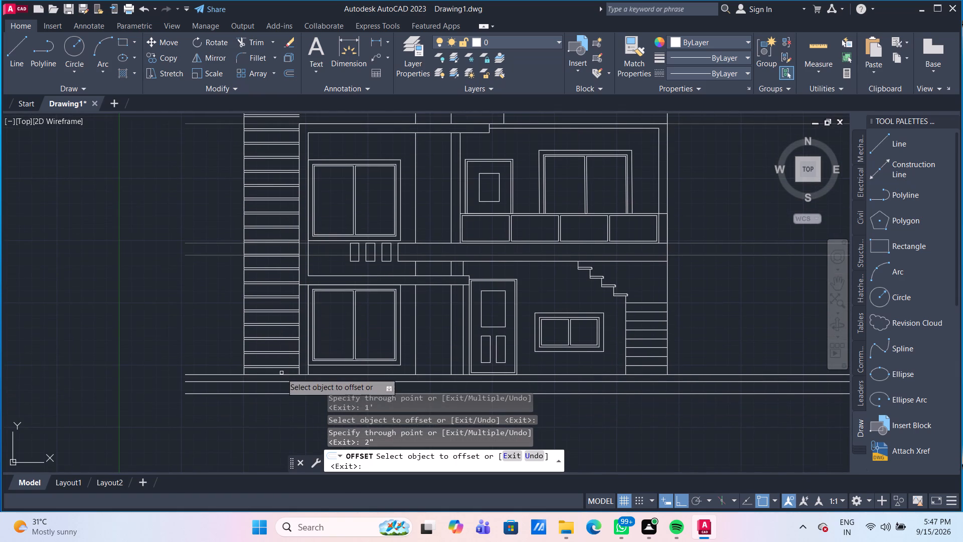
scroll(281, 373, up, 2)
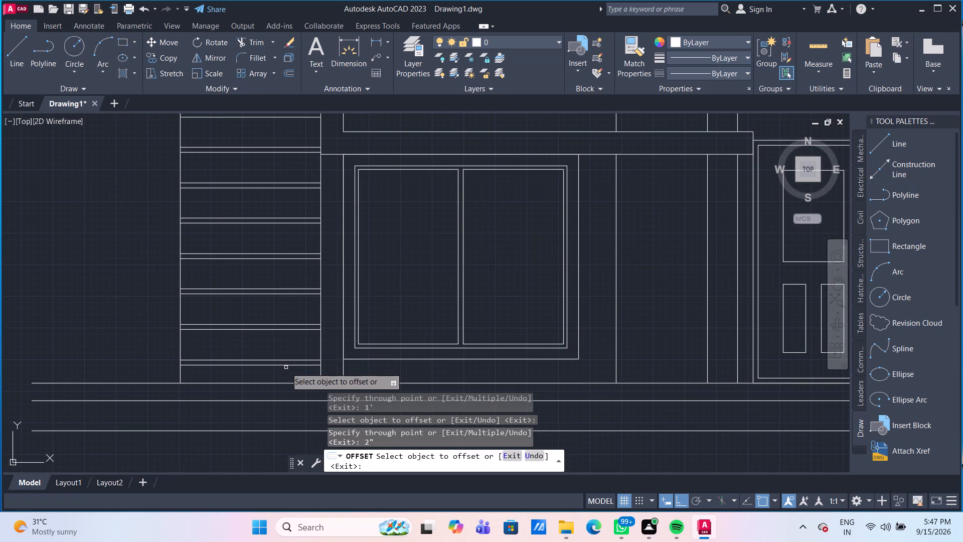
key(Escape)
click(292, 373)
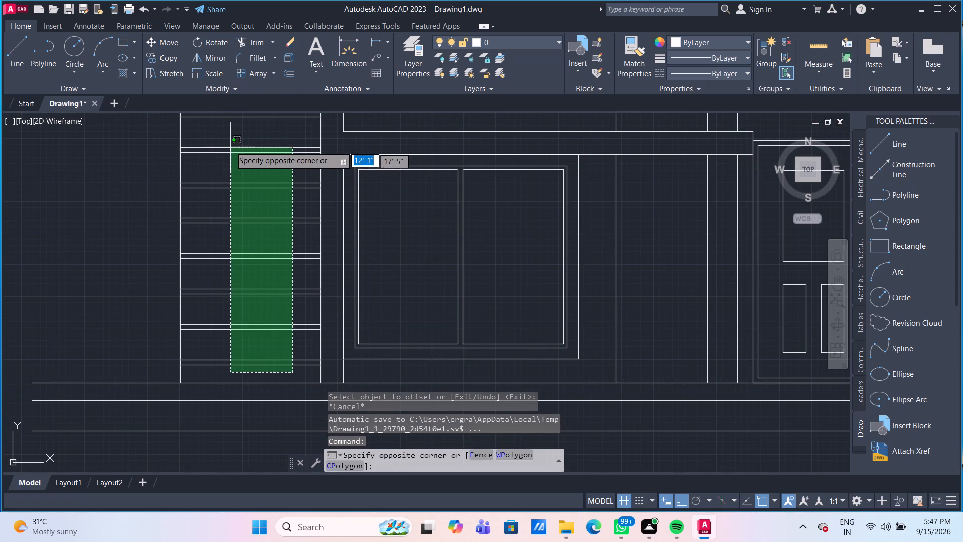
click(234, 130)
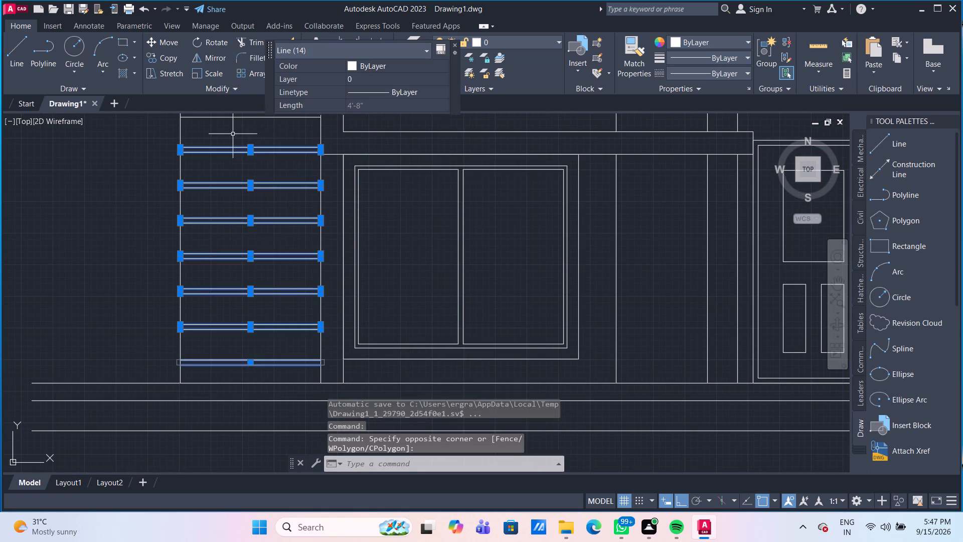
scroll(233, 140, down, 2)
middle_drag(247, 198, 254, 333)
scroll(244, 300, up, 2)
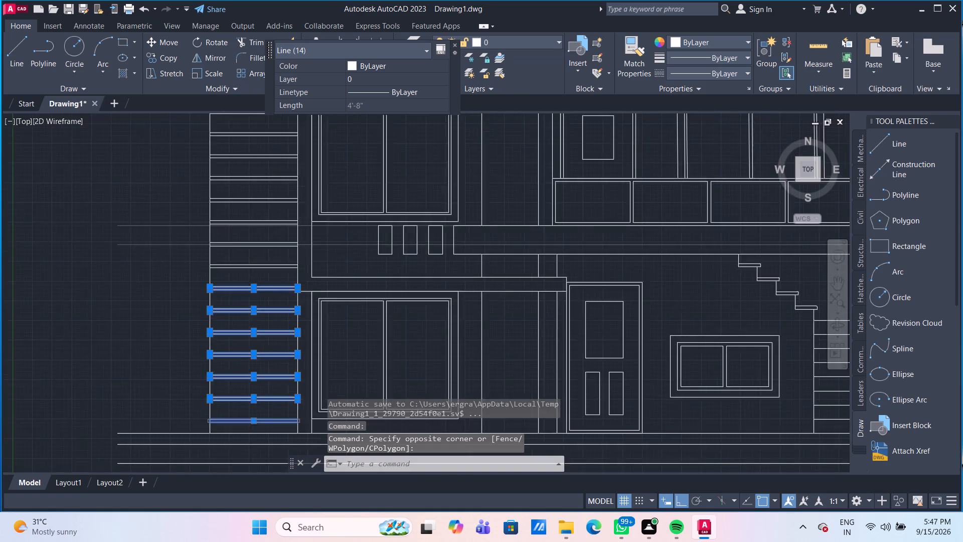
middle_drag(260, 254, 259, 354)
drag(275, 366, 274, 354)
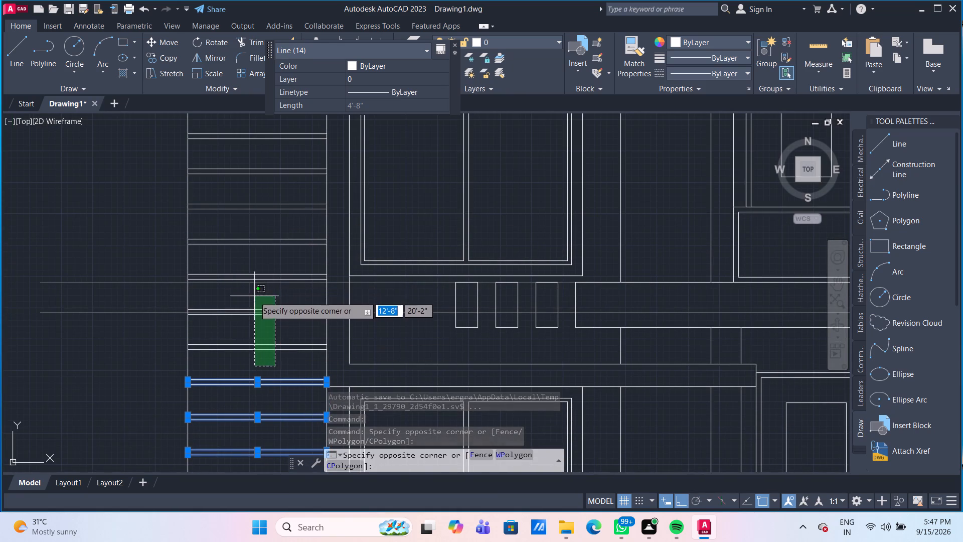
scroll(248, 330, up, 2)
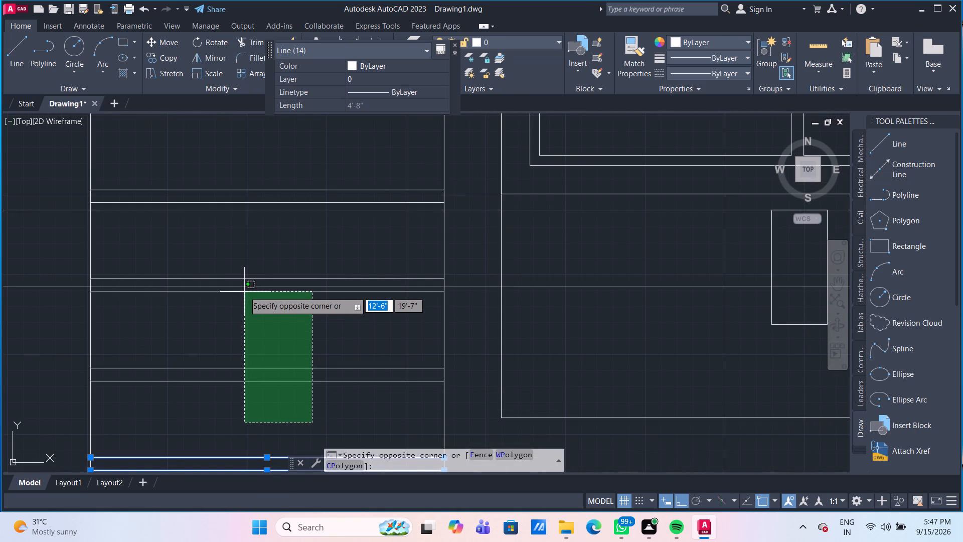
click(242, 290)
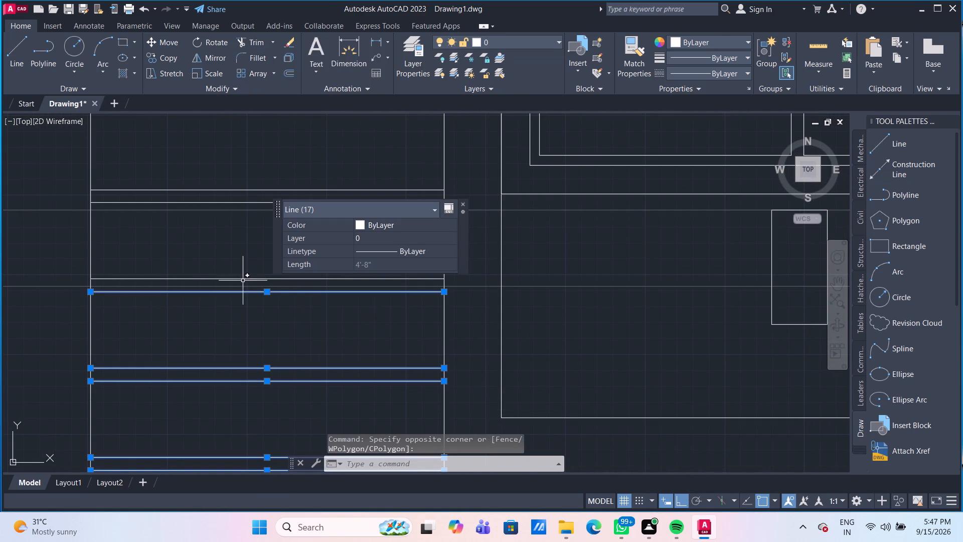
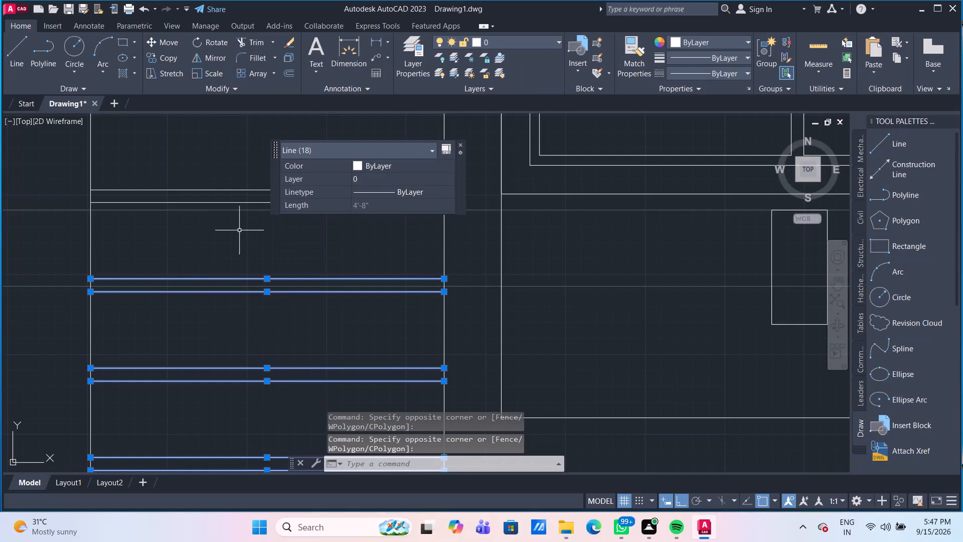
Add the remaining groove lines up to the leftmost strip's top to the selection and move all selected groove lines 2" straight down.
click(239, 204)
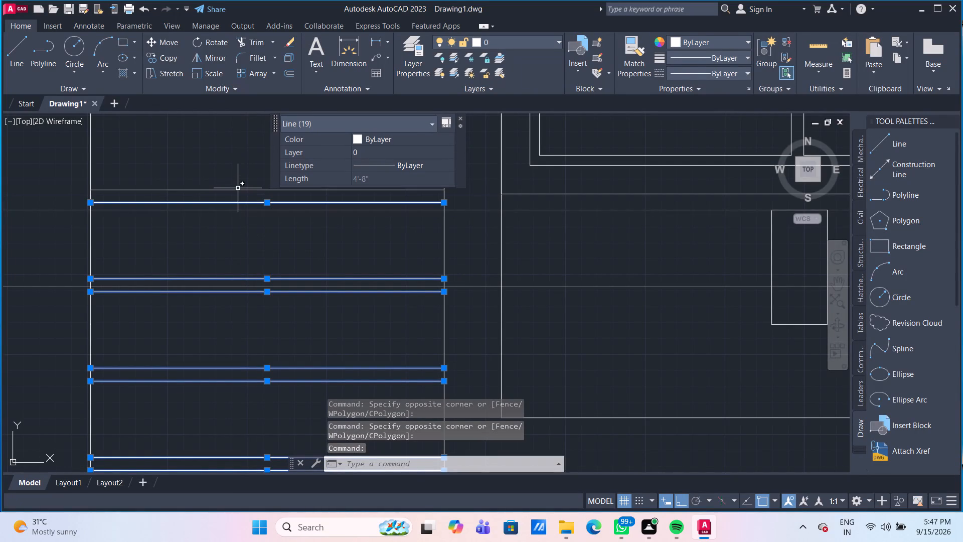
click(238, 190)
scroll(235, 180, down, 2)
middle_drag(235, 180, 236, 353)
drag(274, 341, 262, 312)
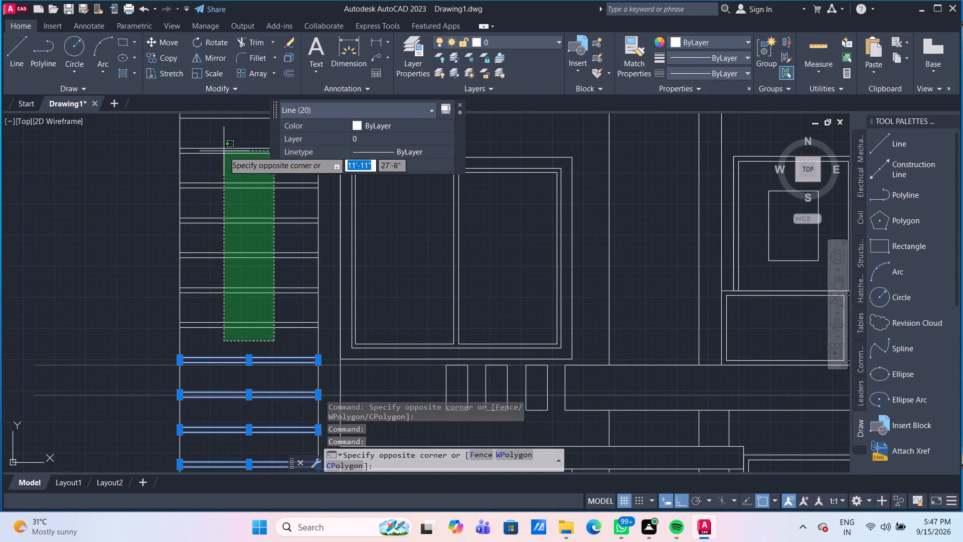
click(215, 138)
middle_drag(229, 171, 238, 370)
drag(268, 331, 266, 325)
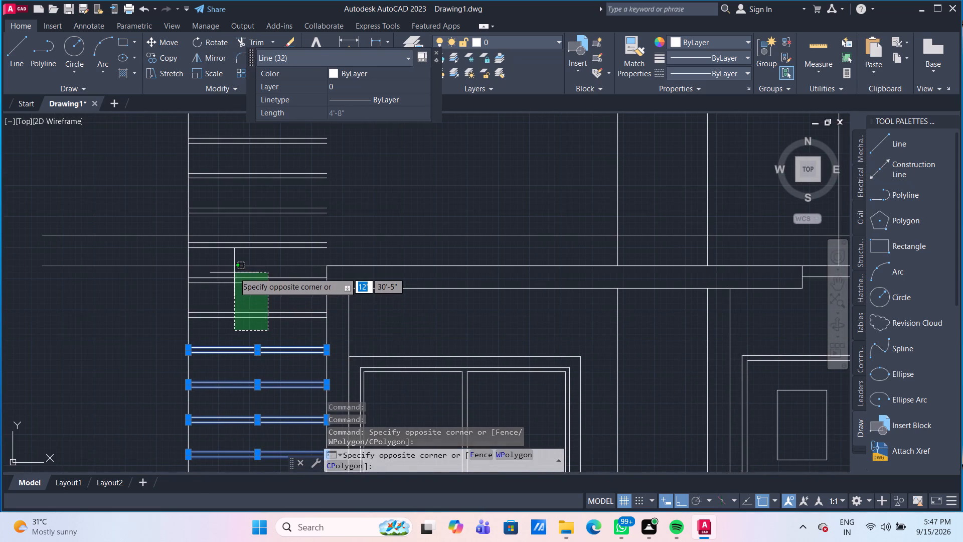
click(234, 273)
click(238, 258)
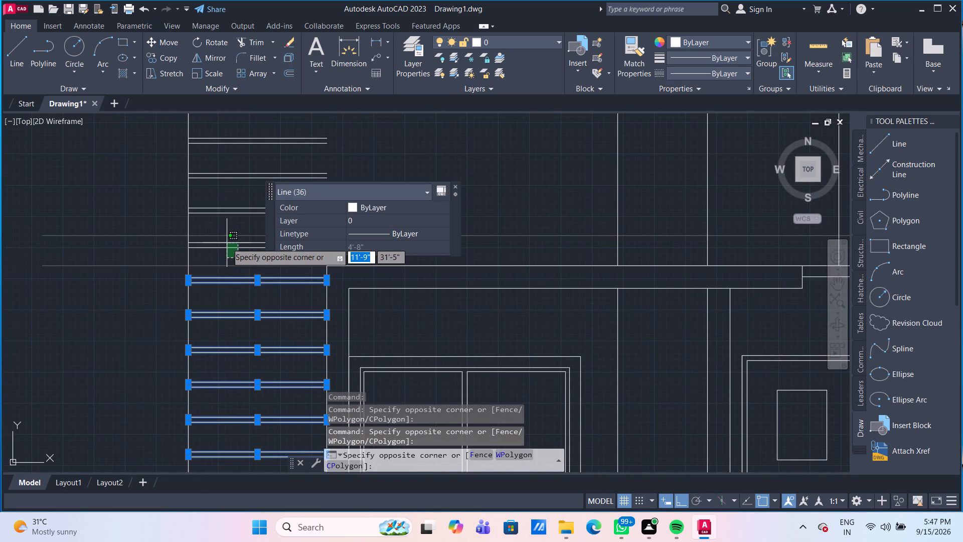
click(226, 241)
drag(228, 227, 228, 223)
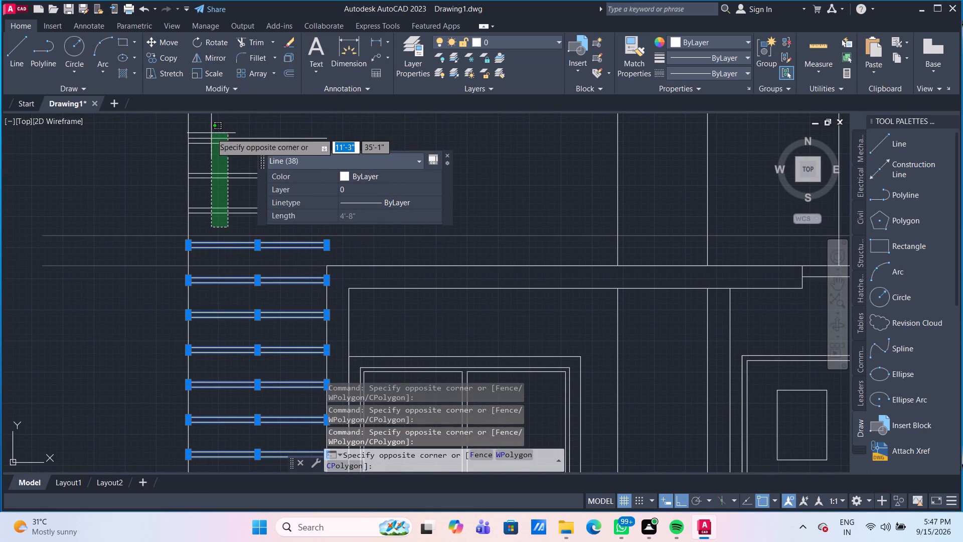
click(211, 133)
middle_drag(216, 134, 205, 305)
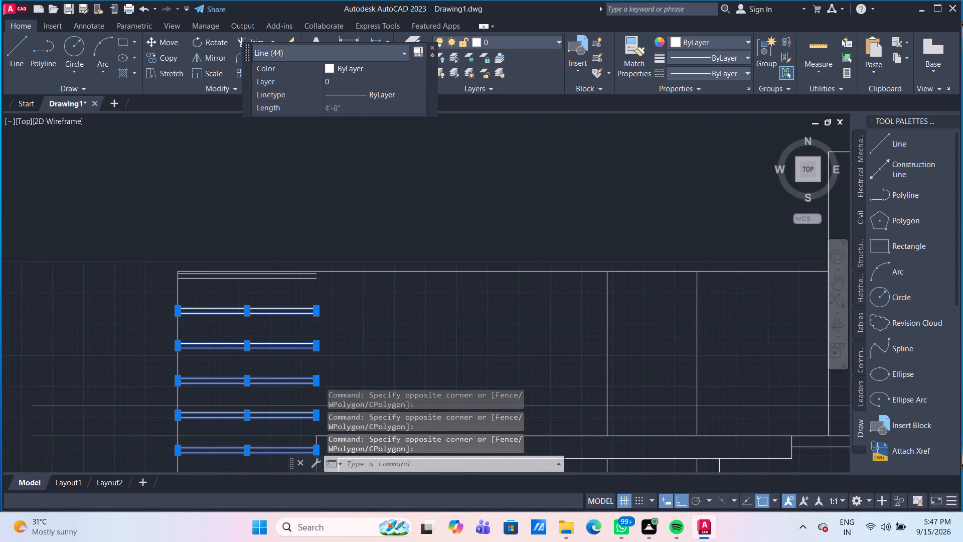
scroll(219, 294, up, 2)
scroll(398, 281, up, 1)
click(421, 272)
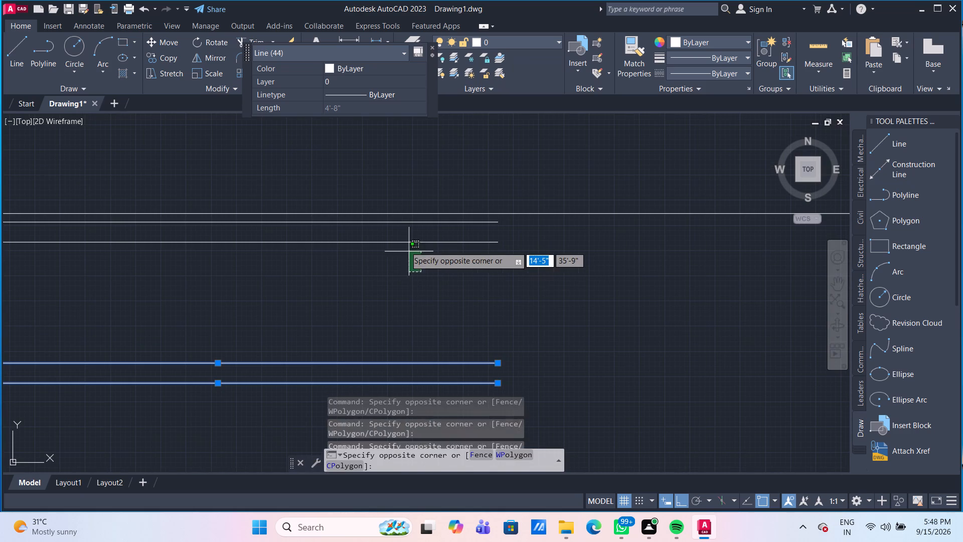
click(384, 220)
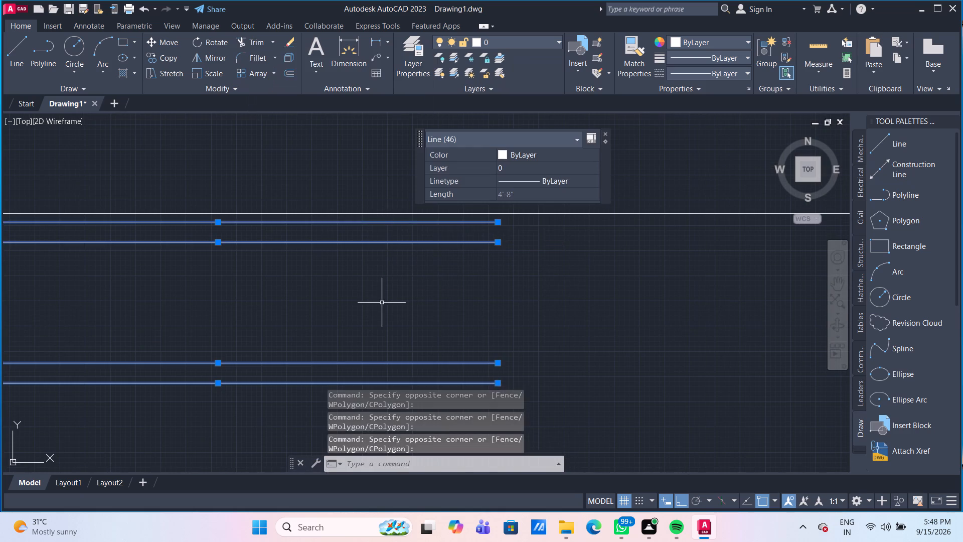
scroll(382, 303, down, 5)
middle_drag(355, 292, 248, 172)
scroll(258, 357, down, 2)
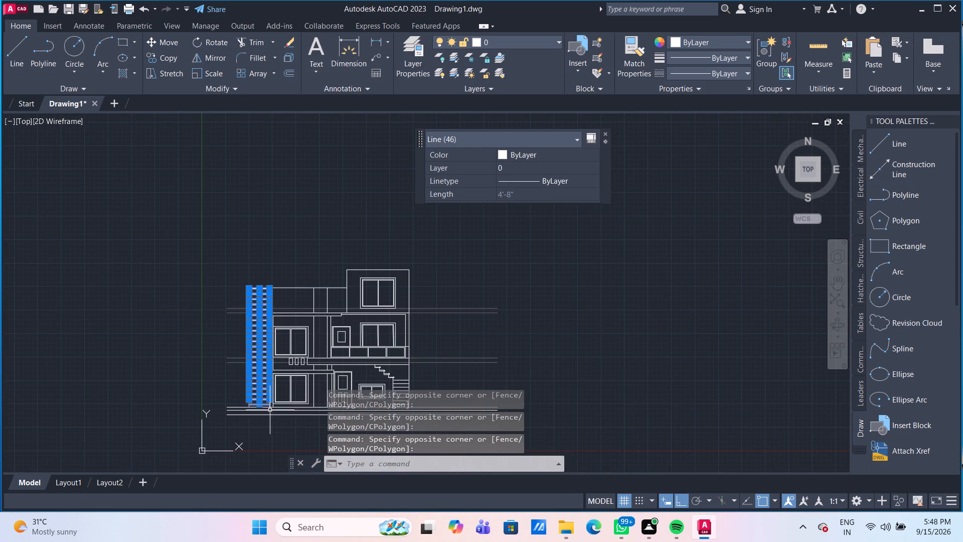
middle_drag(265, 422, 249, 336)
scroll(249, 336, up, 4)
scroll(214, 283, up, 1)
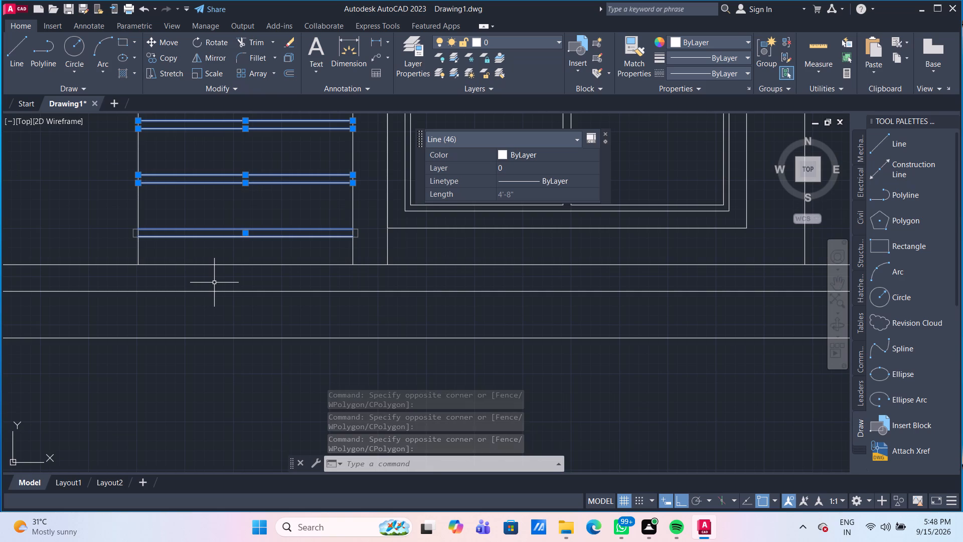
click(226, 250)
click(199, 219)
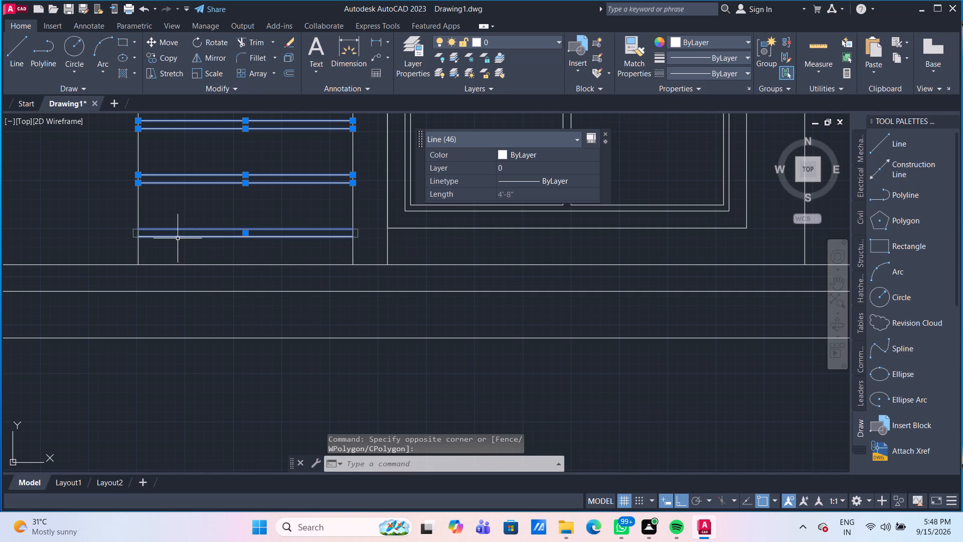
scroll(178, 238, up, 1)
click(187, 236)
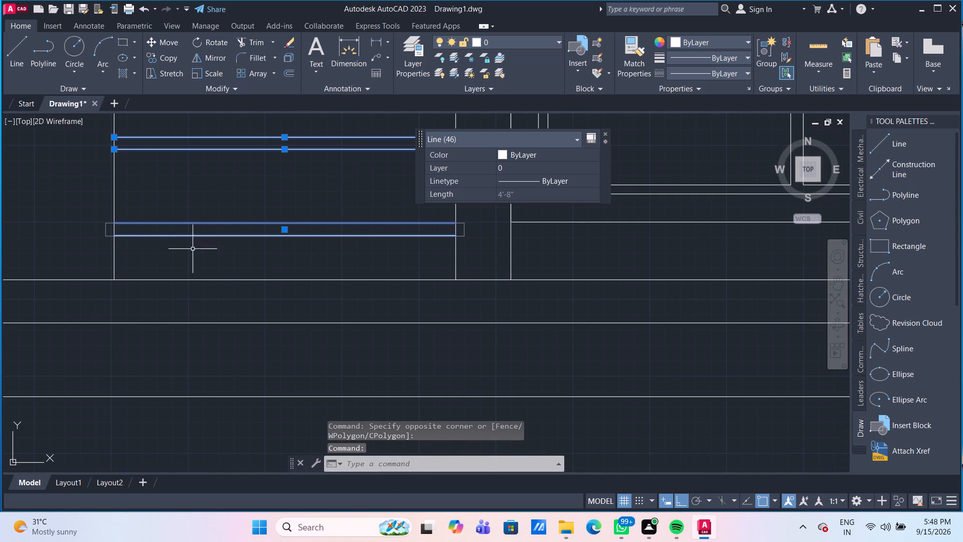
scroll(199, 255, down, 1)
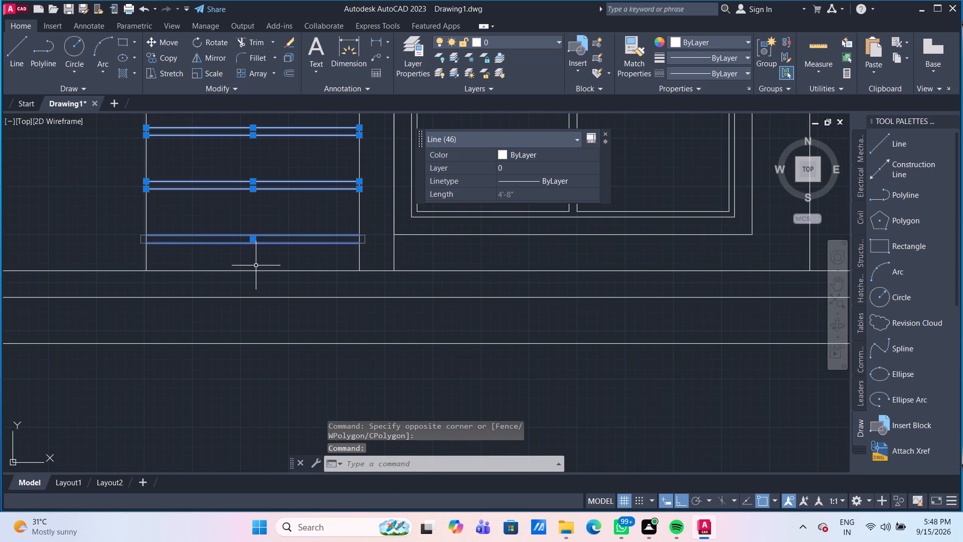
key(m)
key(Return)
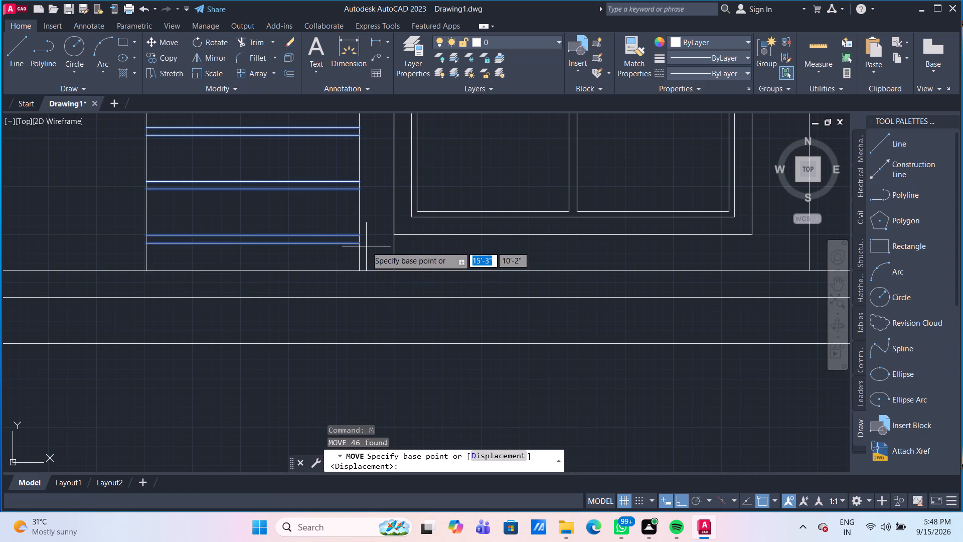
click(360, 246)
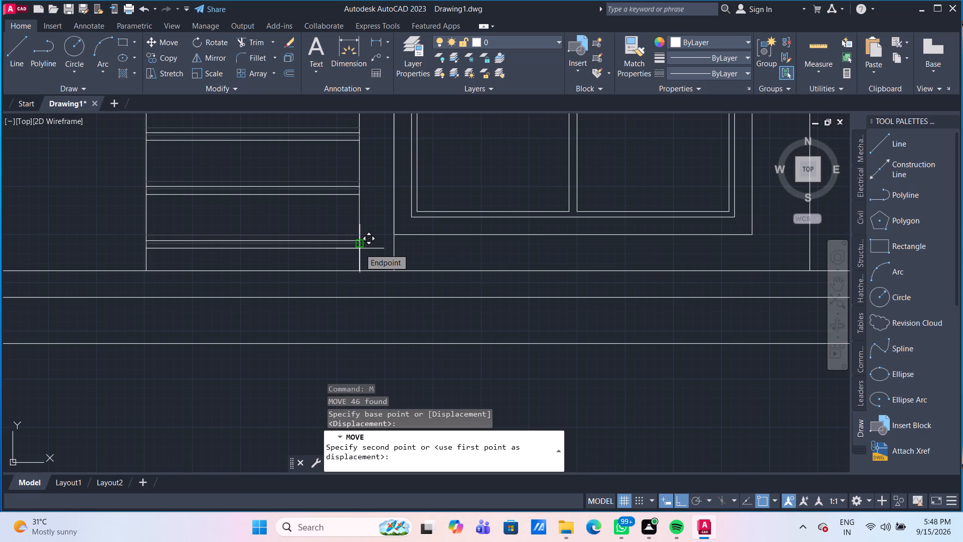
text(2")
key(Return)
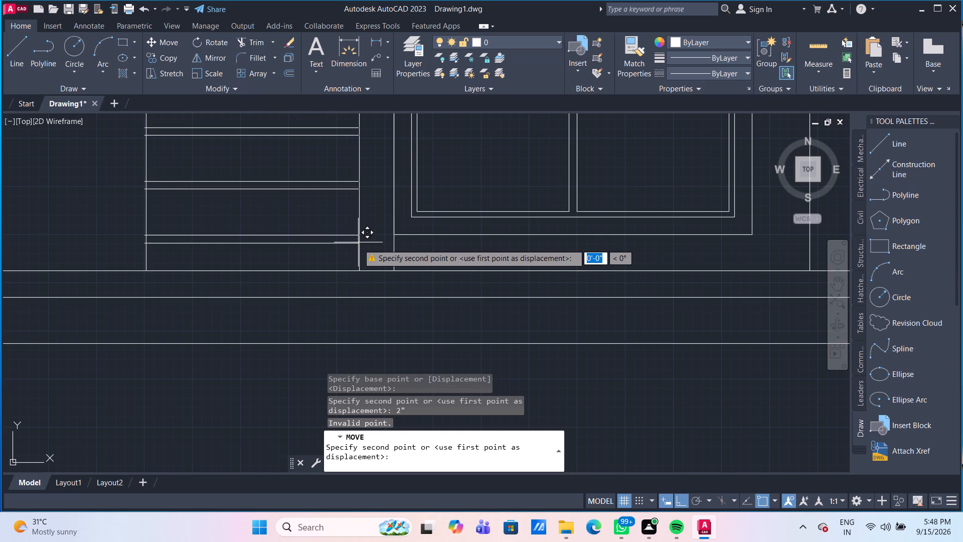
text(2")
key(Return)
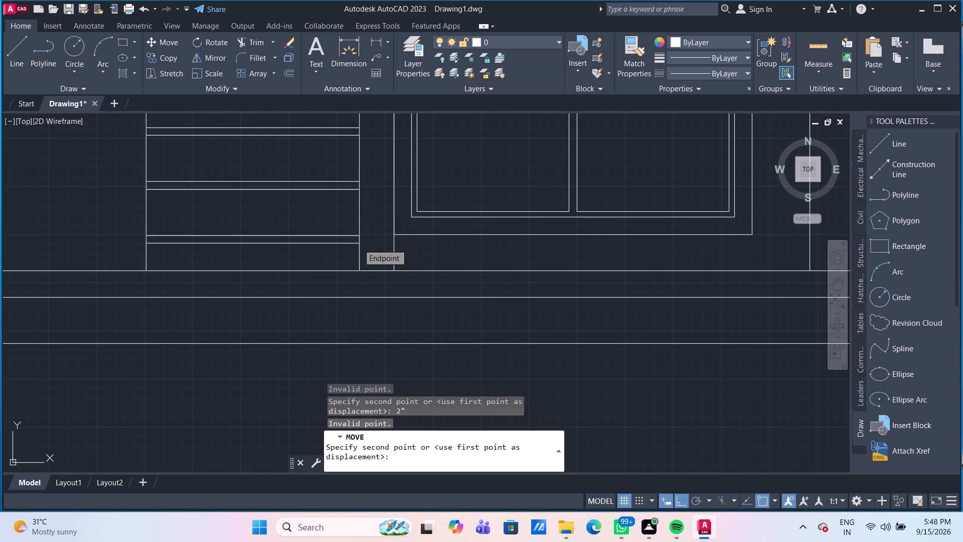
scroll(358, 244, down, 3)
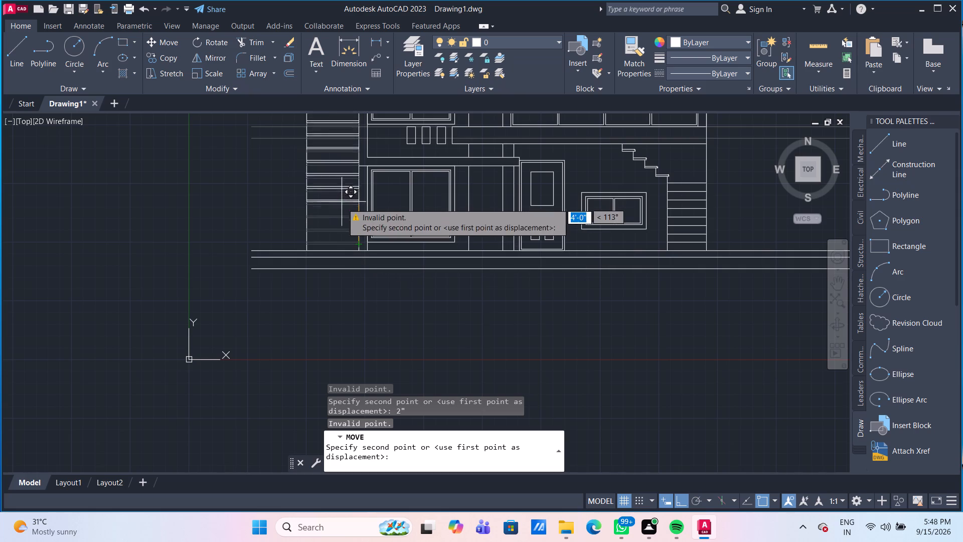
scroll(356, 234, up, 5)
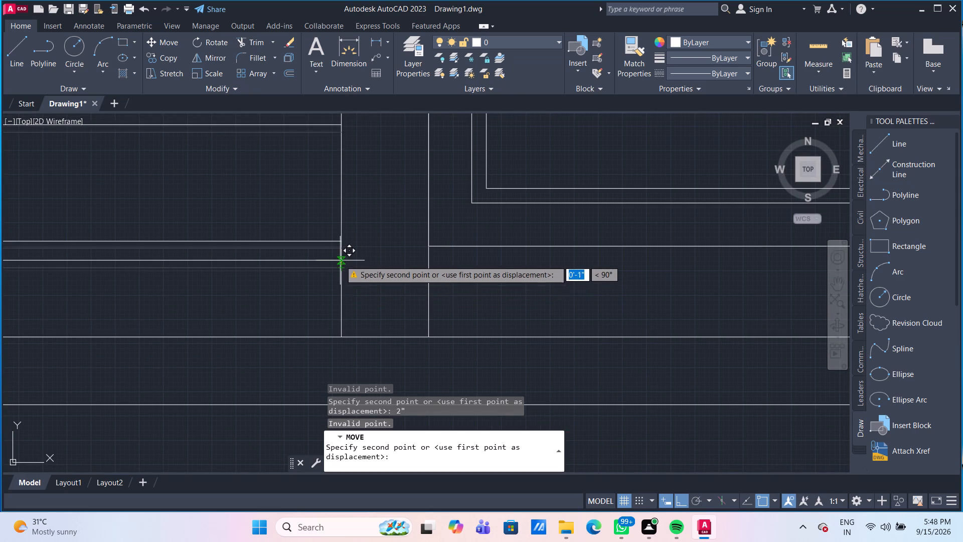
click(340, 288)
Extend the top five groove pairs of the leftmost strip across the parapet wall to its first vertical line, using fence selection.
scroll(349, 288, down, 5)
scroll(349, 213, down, 3)
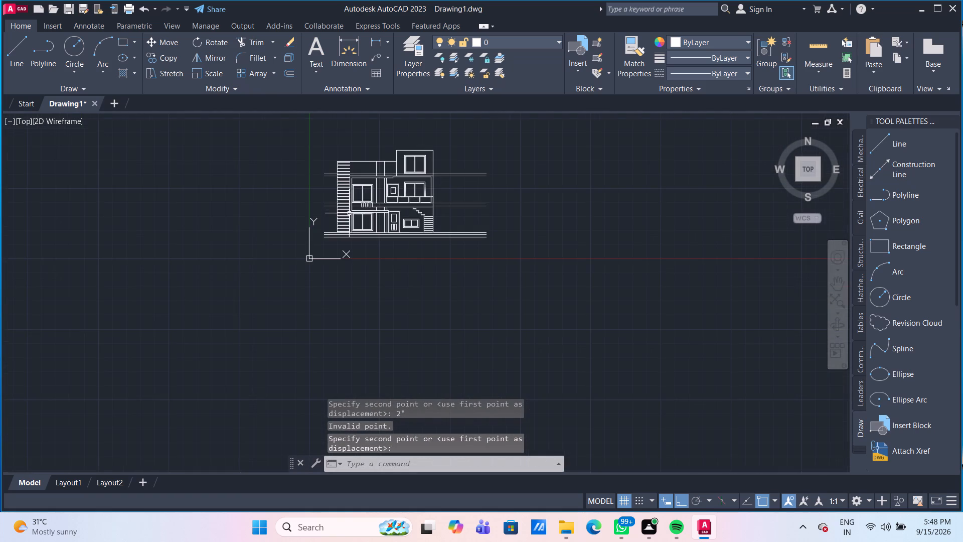
scroll(355, 143, up, 3)
scroll(345, 207, up, 1)
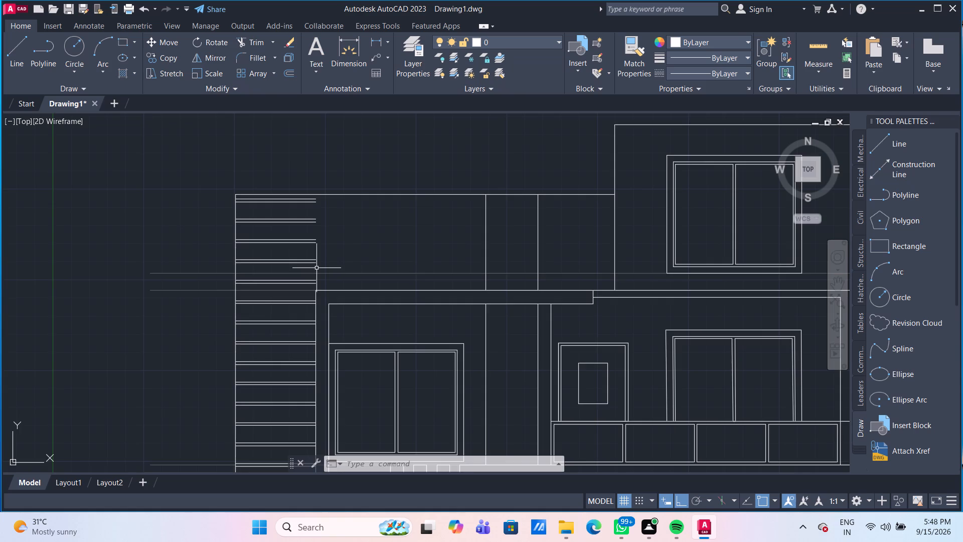
scroll(315, 266, down, 3)
scroll(313, 369, up, 2)
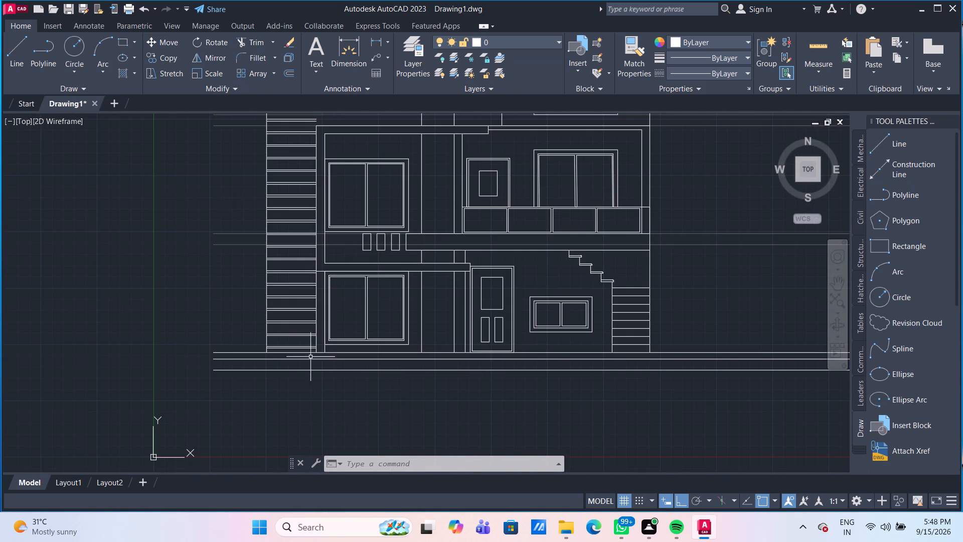
scroll(299, 347, up, 1)
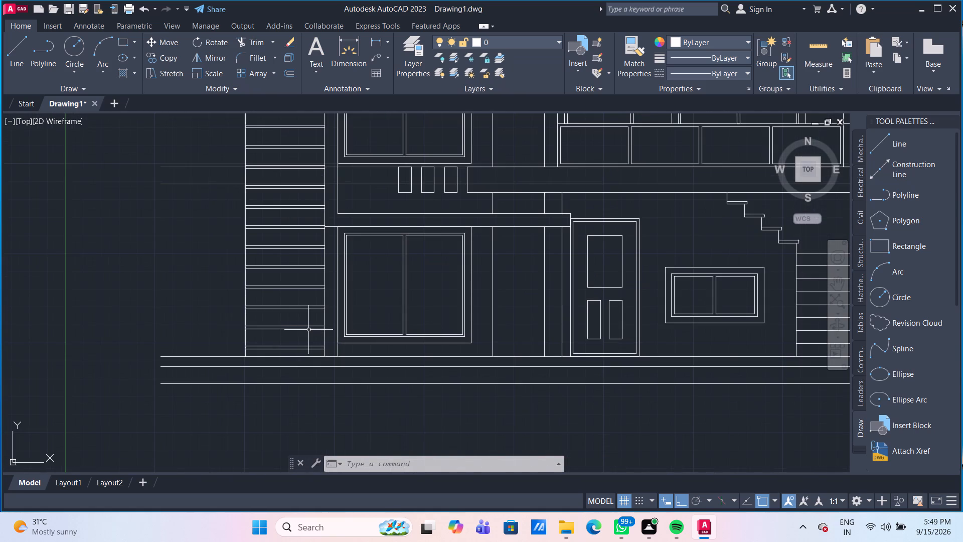
scroll(308, 330, down, 1)
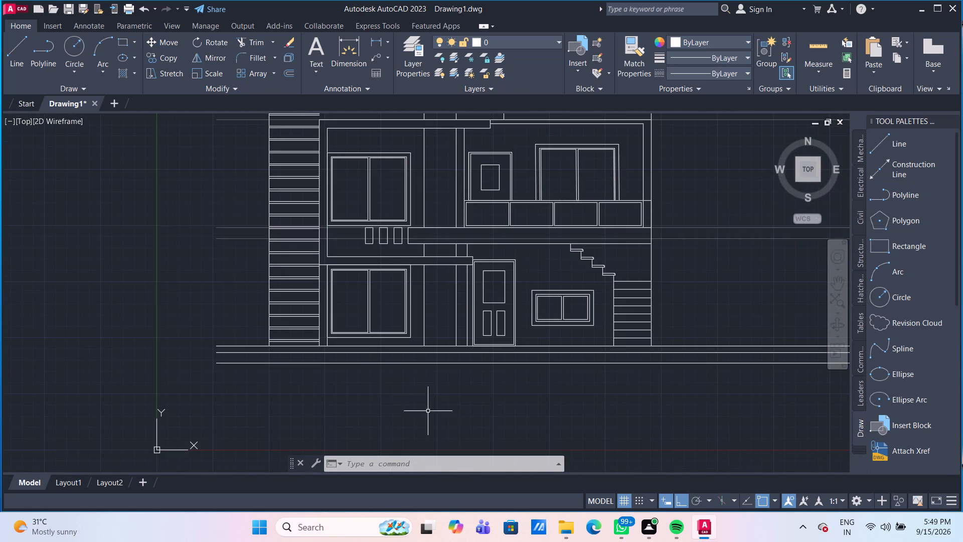
scroll(412, 382, down, 2)
scroll(380, 285, up, 3)
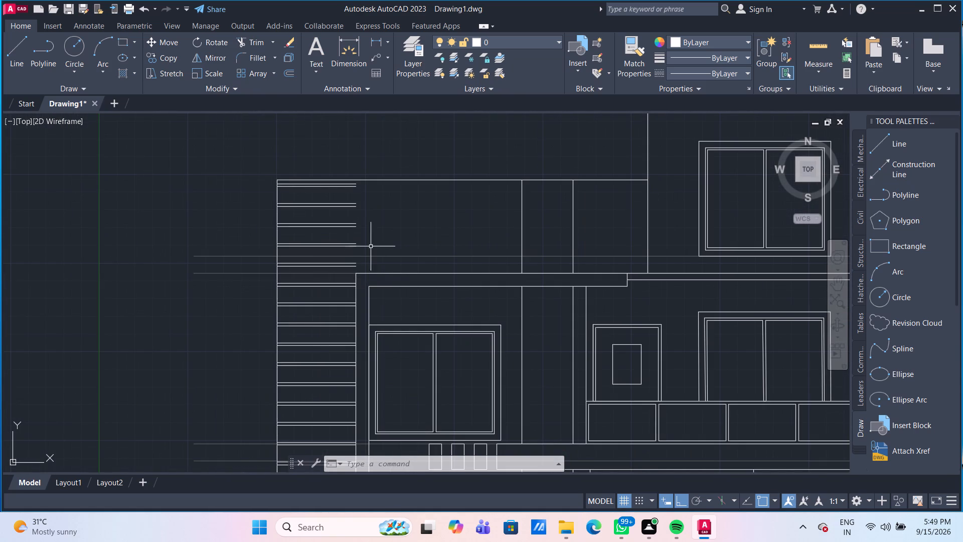
middle_drag(370, 239, 391, 299)
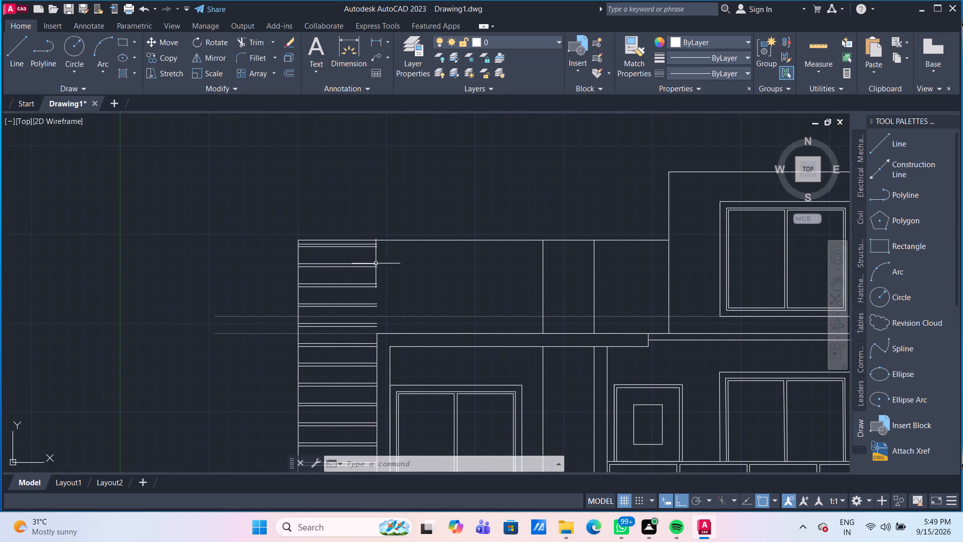
scroll(376, 259, up, 1)
middle_drag(393, 265, 371, 214)
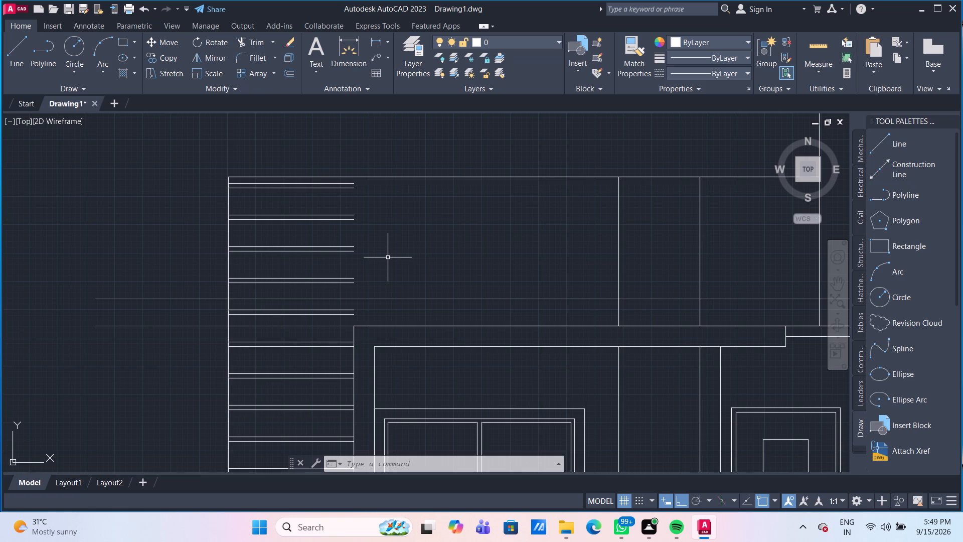
text(EX)
key(Return)
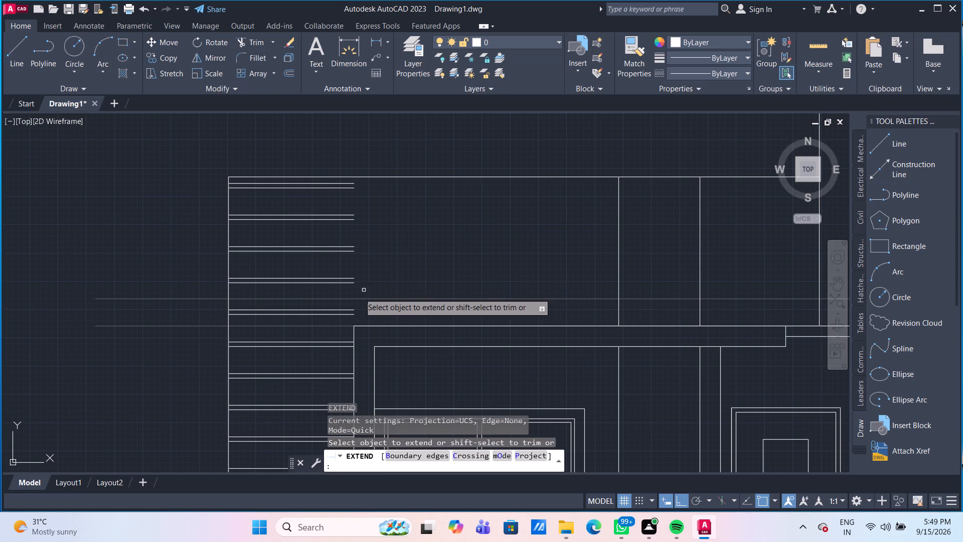
drag(353, 321, 348, 318)
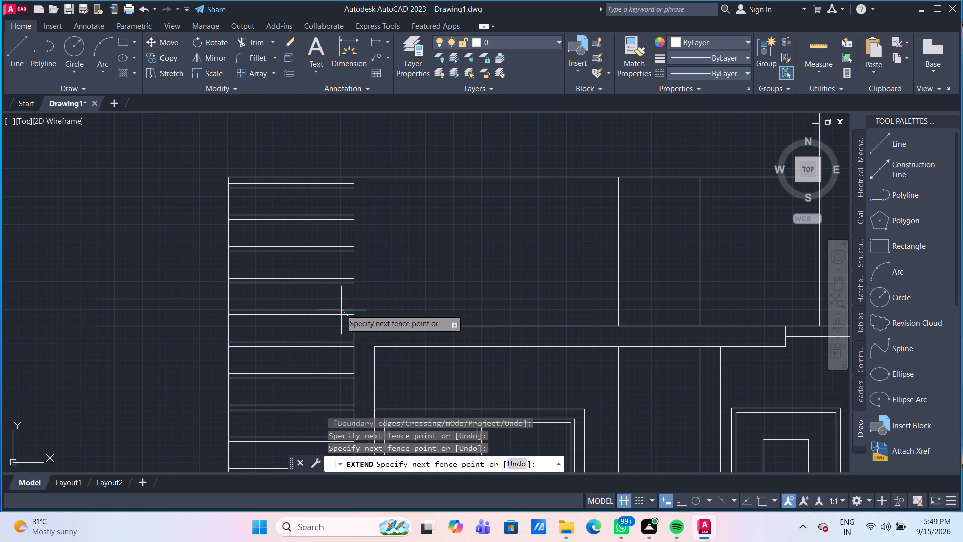
click(340, 306)
click(351, 292)
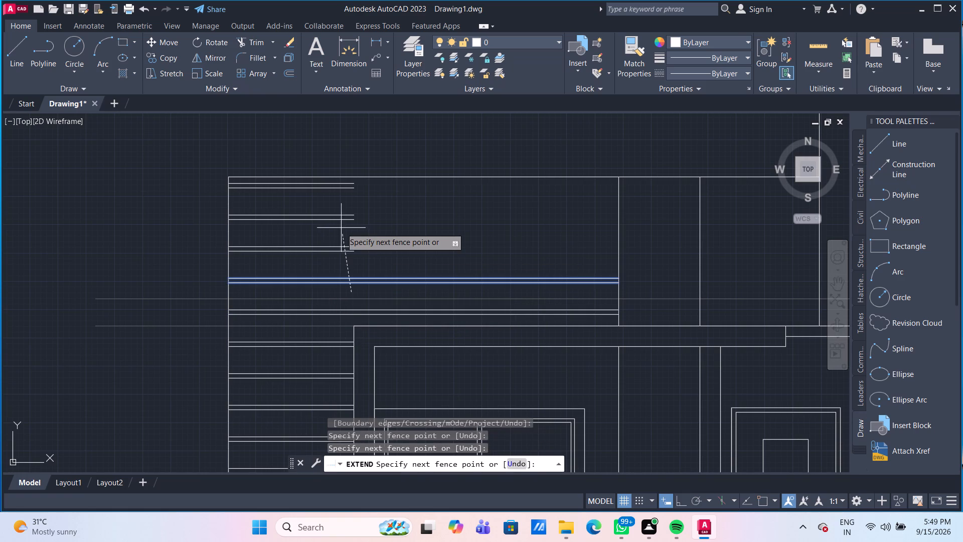
click(337, 183)
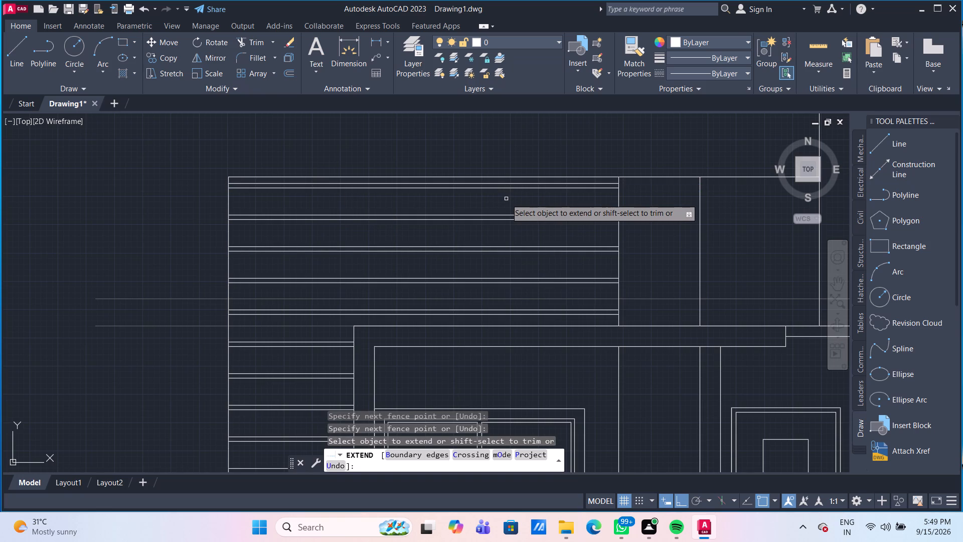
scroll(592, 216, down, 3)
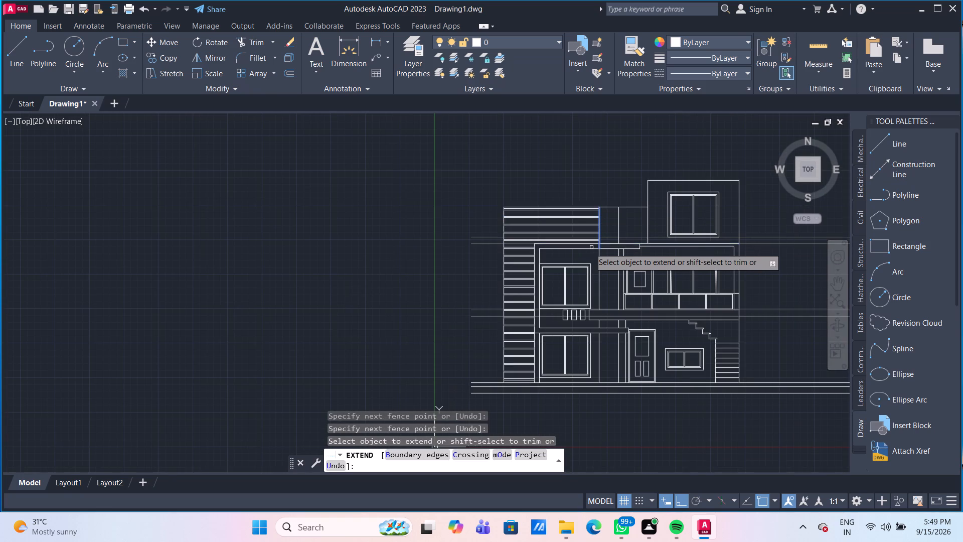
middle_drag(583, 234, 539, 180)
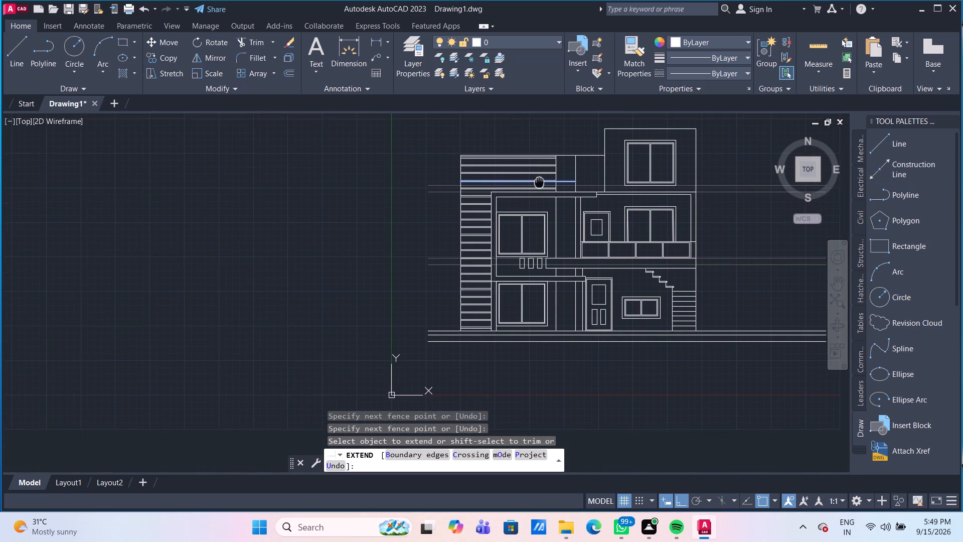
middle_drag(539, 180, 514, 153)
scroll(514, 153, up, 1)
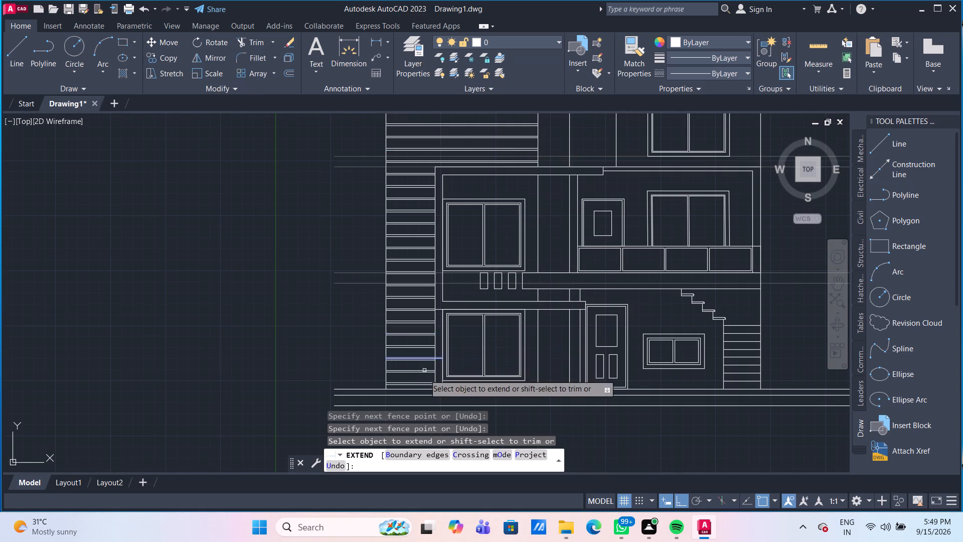
Extend the top five groove pairs across the parapet wall to its second vertical line, using fence selection.
scroll(424, 386, up, 1)
middle_drag(418, 376, 412, 322)
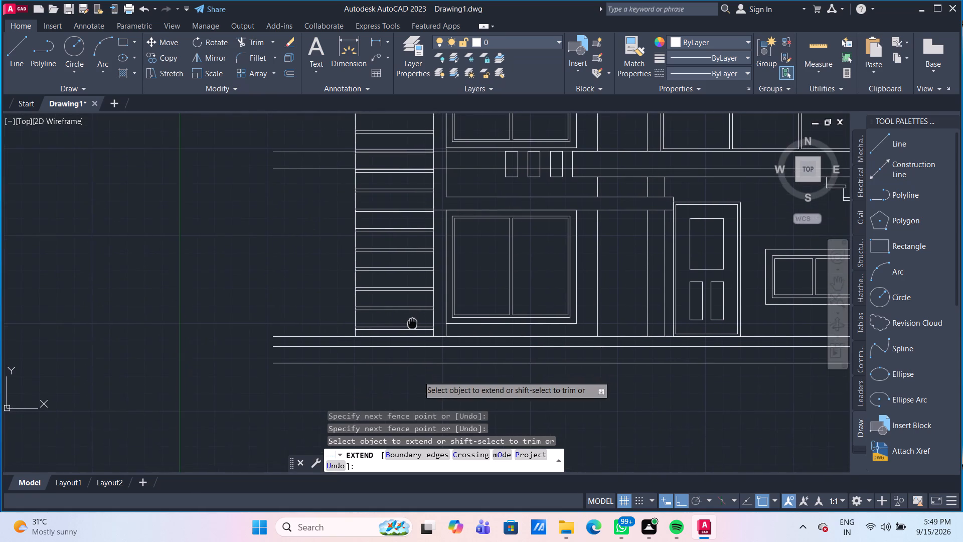
middle_drag(412, 322, 409, 314)
scroll(409, 314, up, 1)
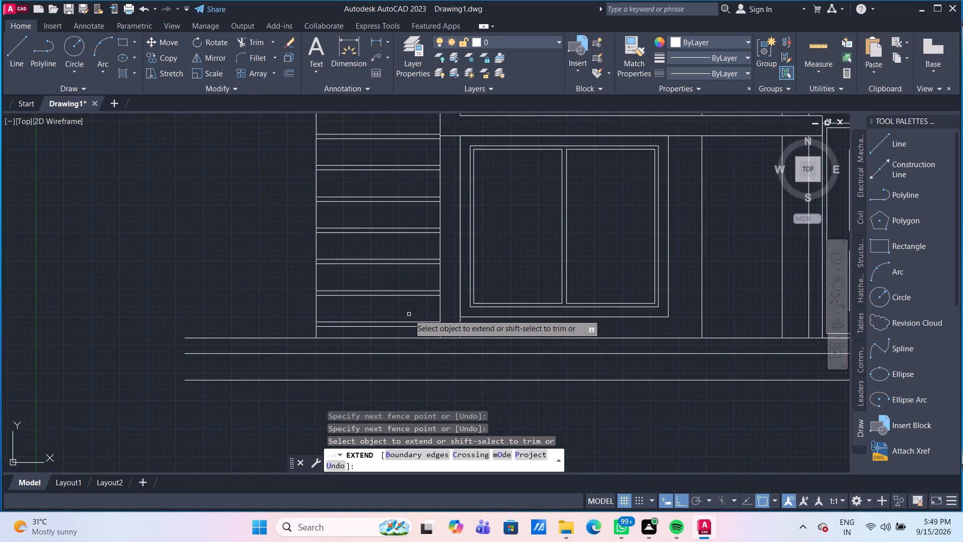
scroll(409, 314, down, 3)
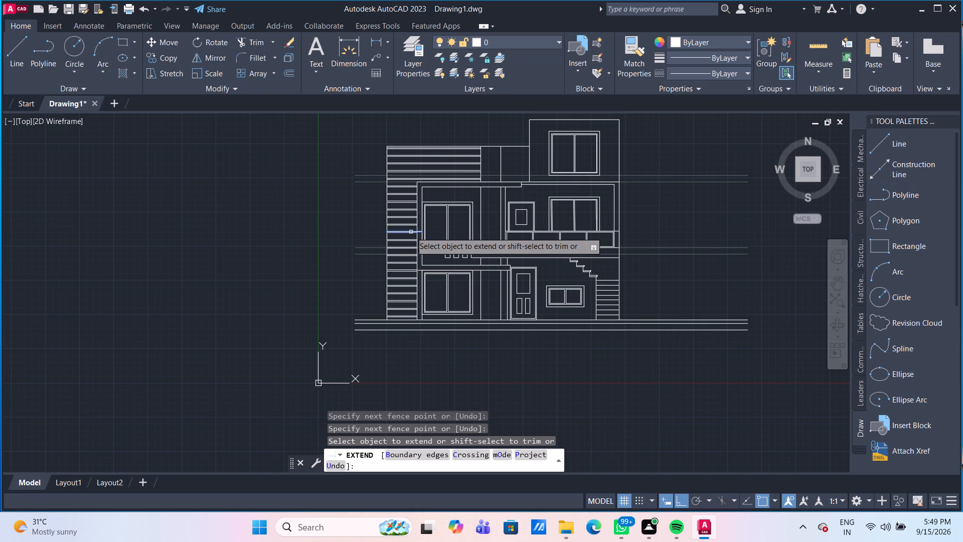
scroll(411, 232, up, 1)
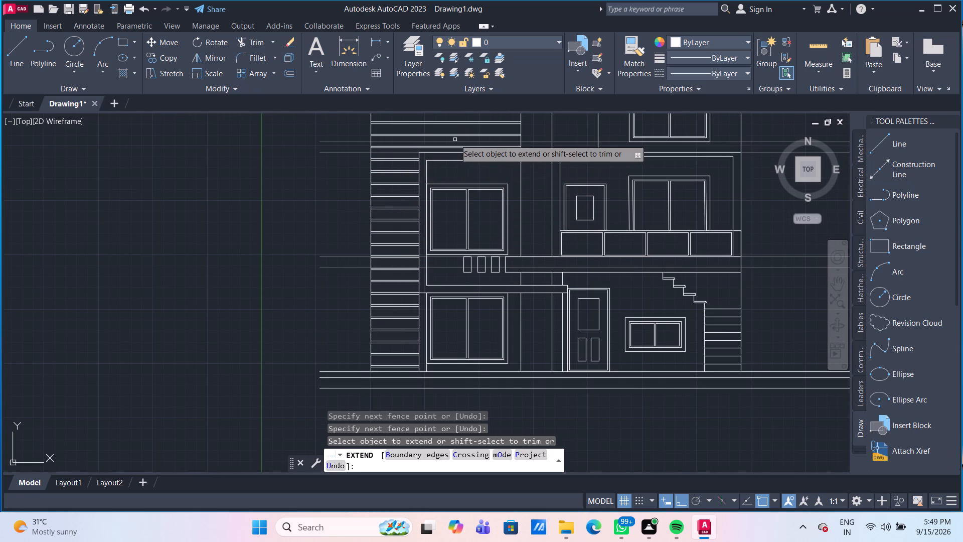
middle_drag(460, 139, 394, 241)
scroll(434, 235, up, 2)
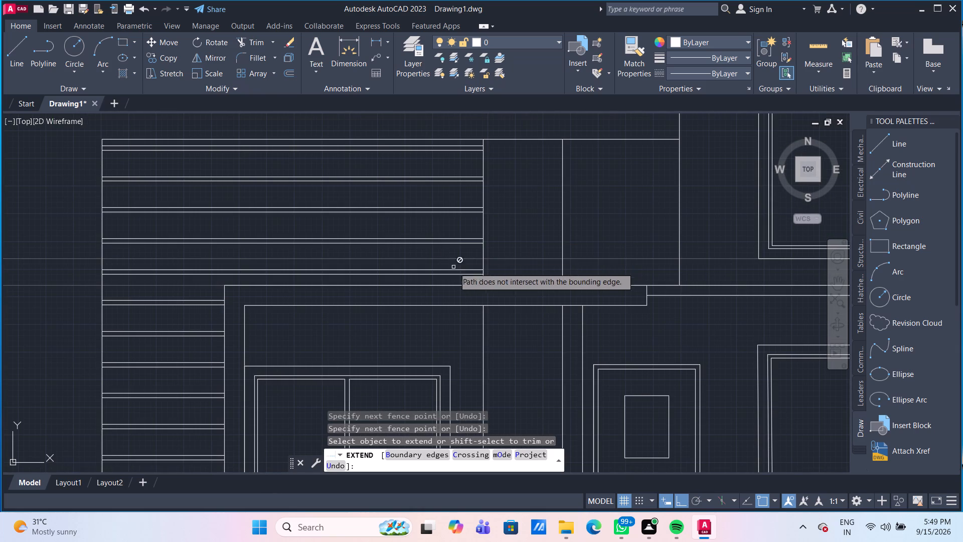
click(467, 248)
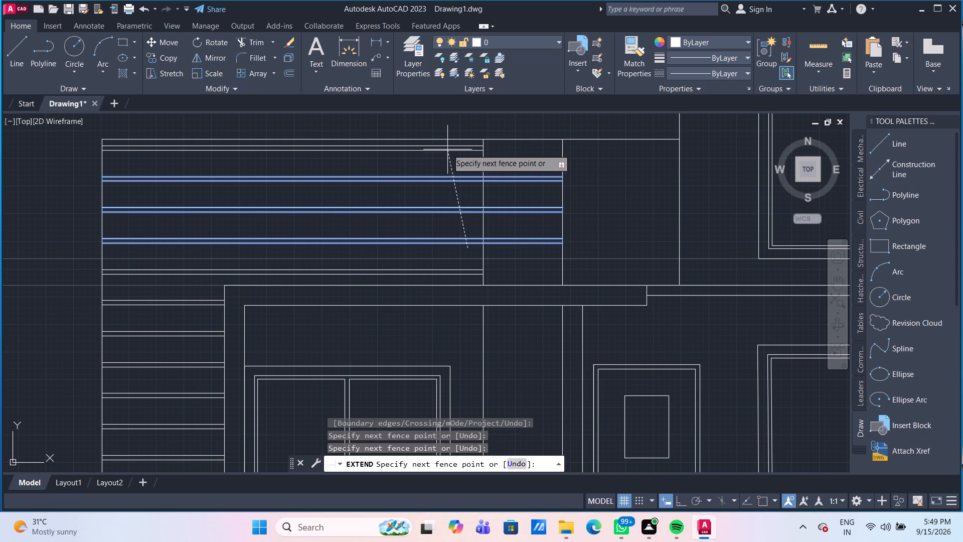
click(449, 143)
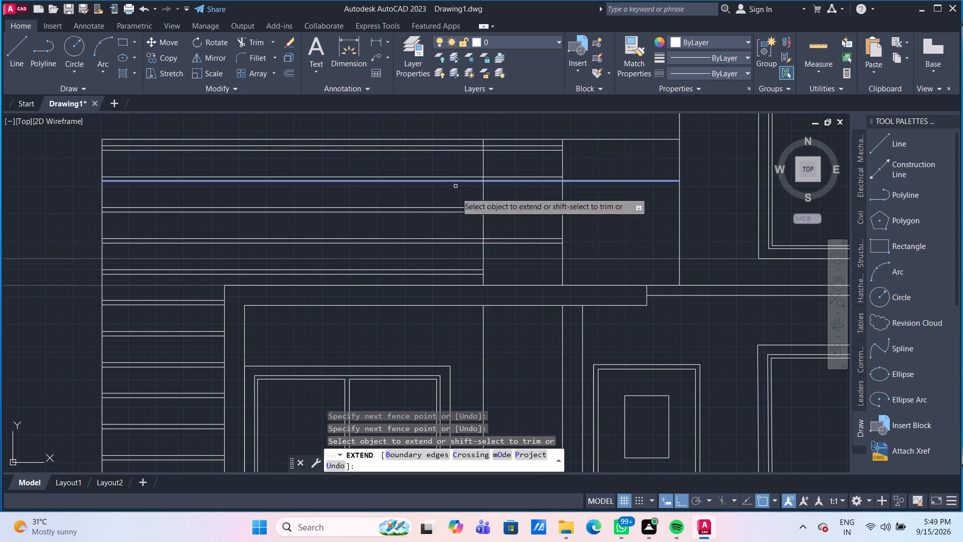
click(467, 280)
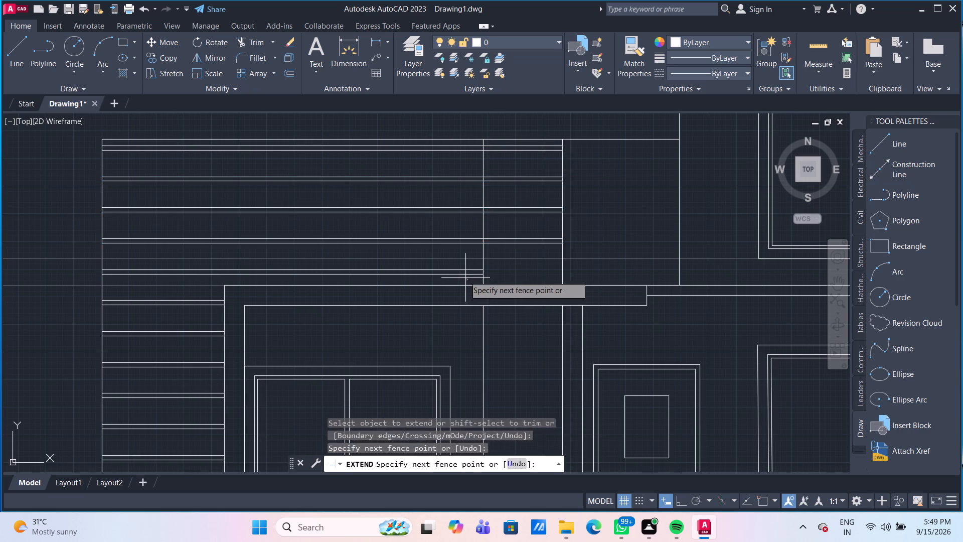
click(457, 264)
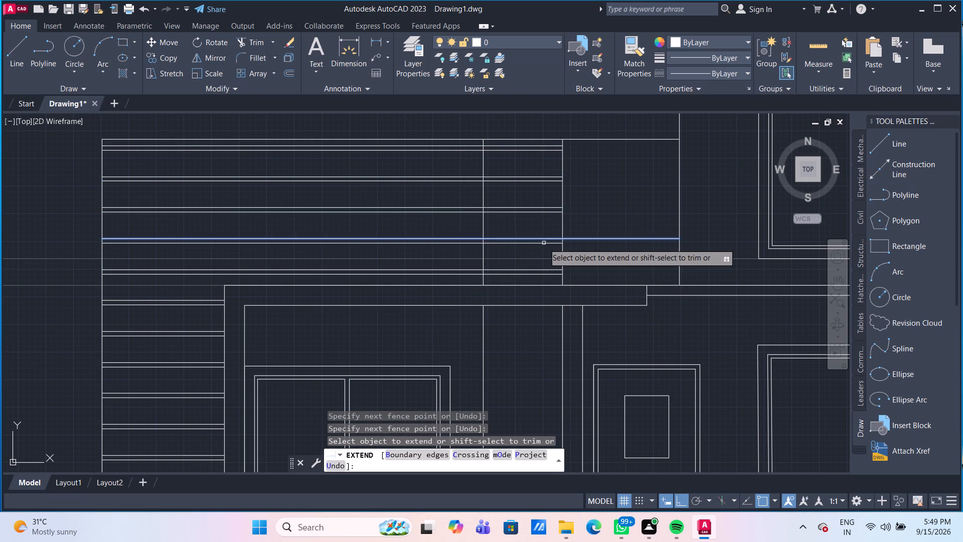
Extend the same five groove pairs onward to the side edge of the top-floor tower and end the Extend command.
drag(545, 249, 543, 244)
click(520, 144)
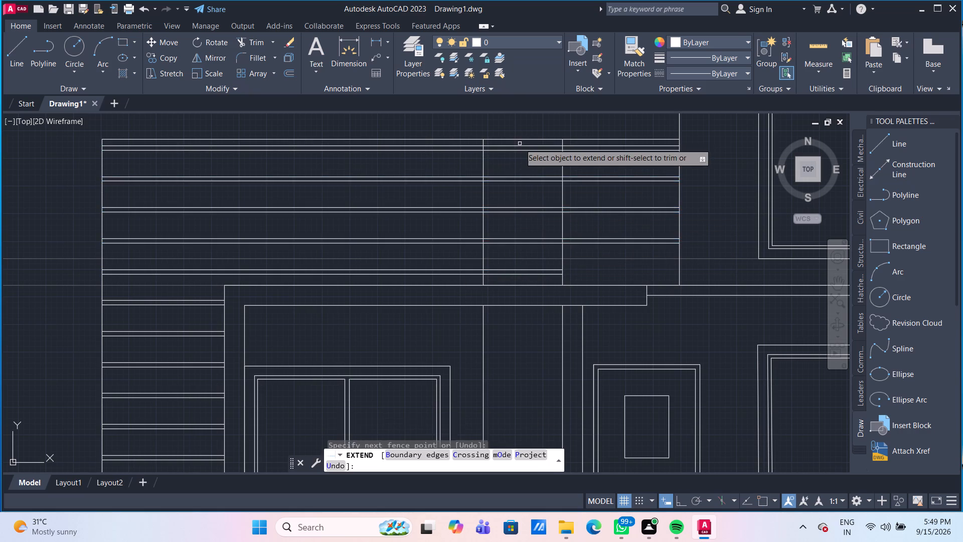
click(537, 280)
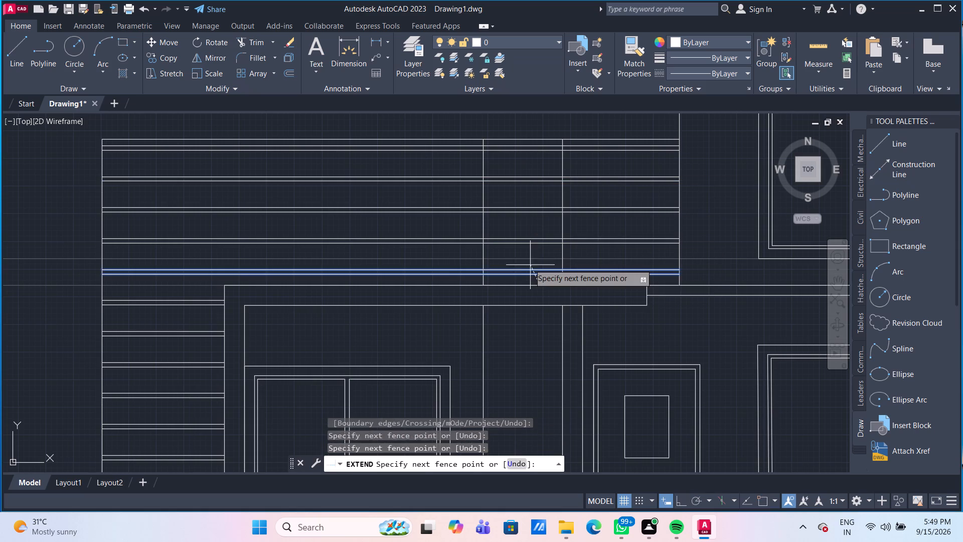
click(529, 264)
key(Escape)
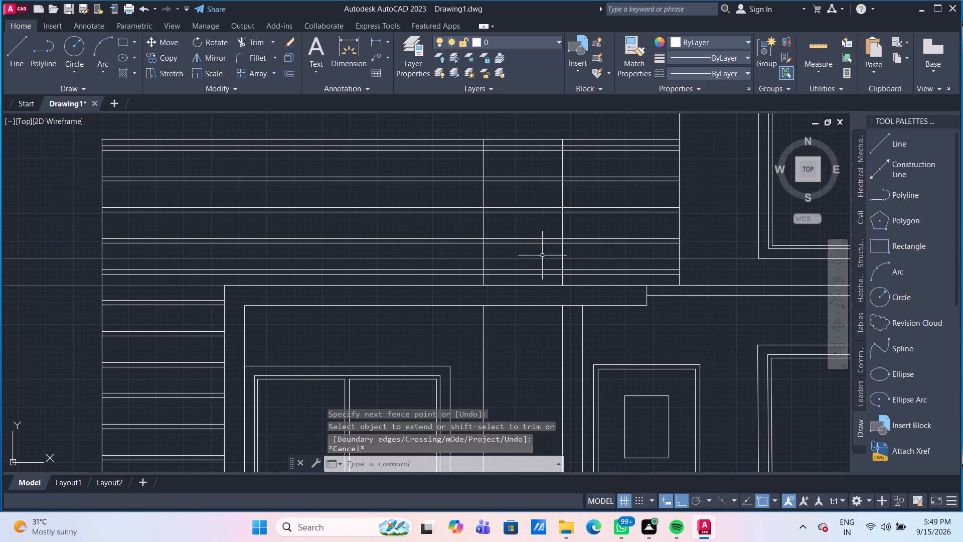
Trim all five groove pairs out of the plain vertical band between the parapet wall's first and second vertical lines.
text(TR)
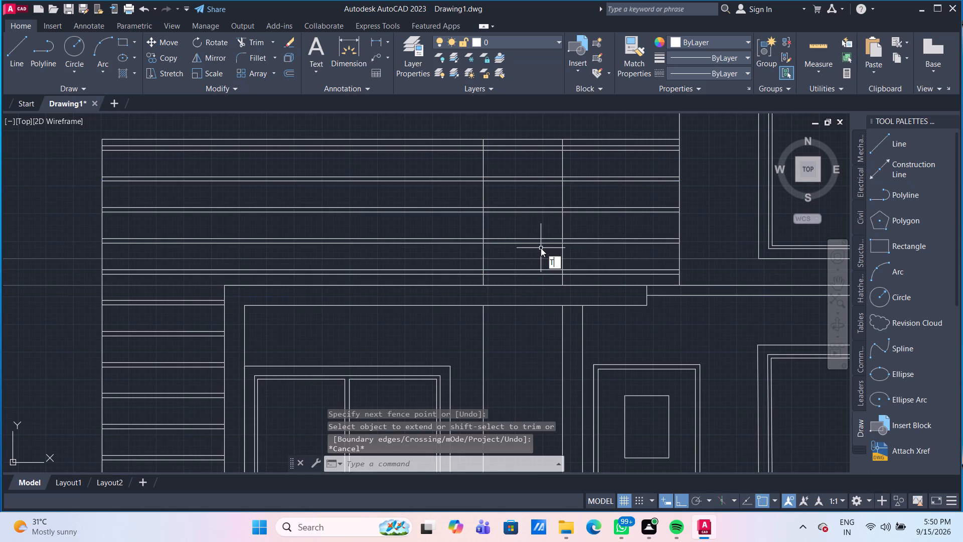
key(Return)
click(541, 248)
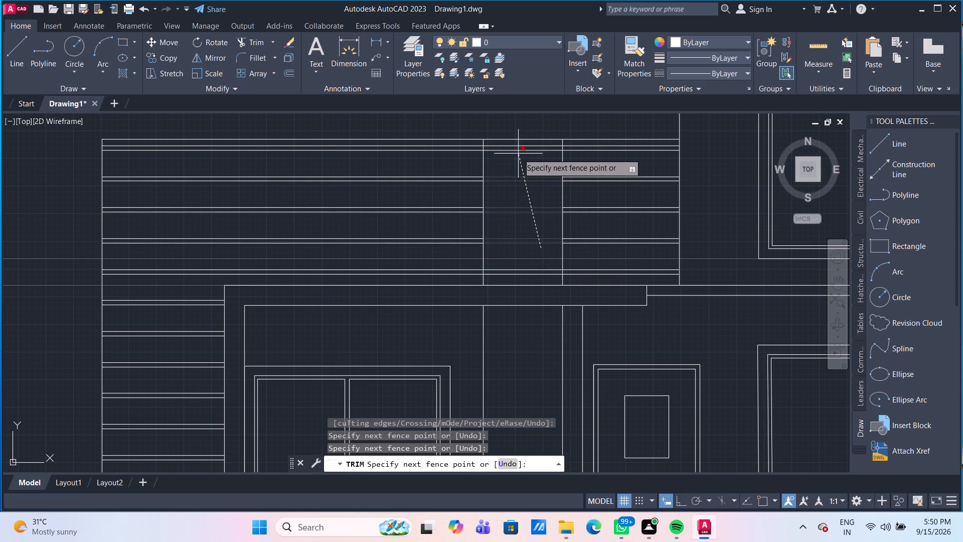
click(518, 145)
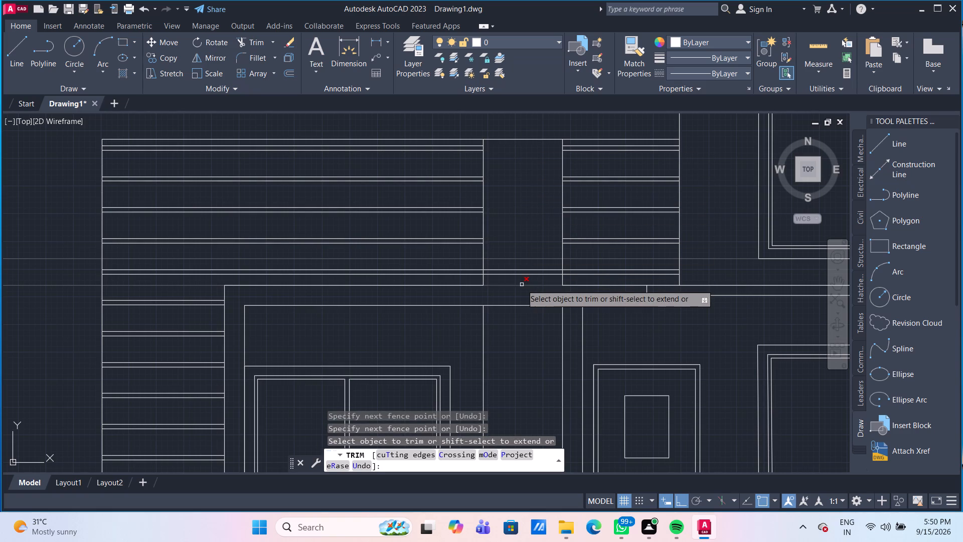
click(522, 277)
click(509, 266)
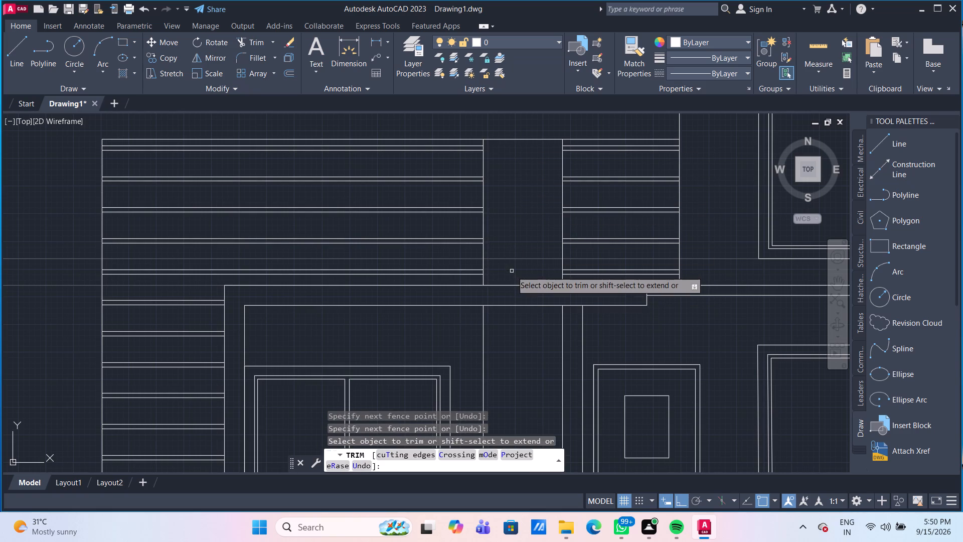
Trim the four horizontal floor-level guide lines where they overhang the leftmost wall strip's outer edge.
scroll(512, 271, down, 3)
middle_drag(516, 301, 467, 217)
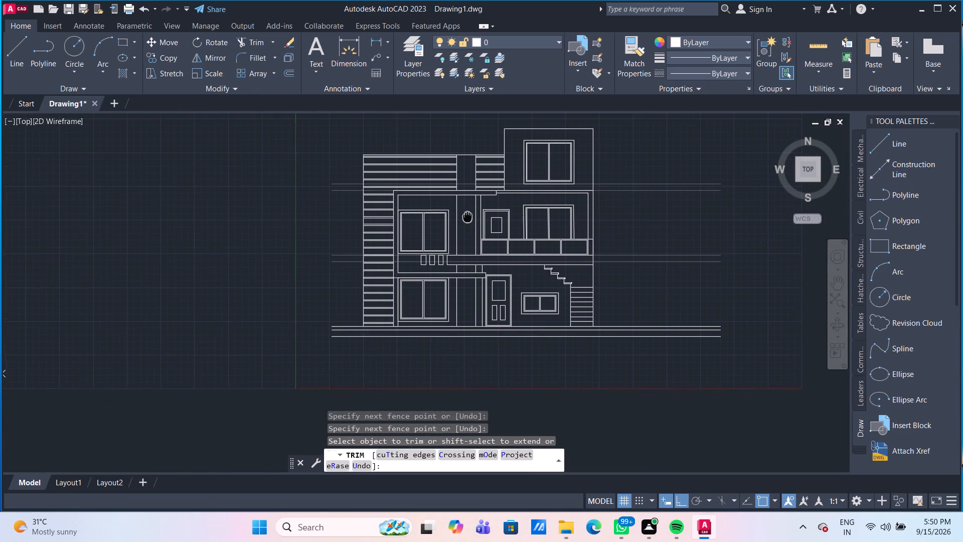
middle_drag(467, 217, 398, 220)
scroll(279, 293, up, 1)
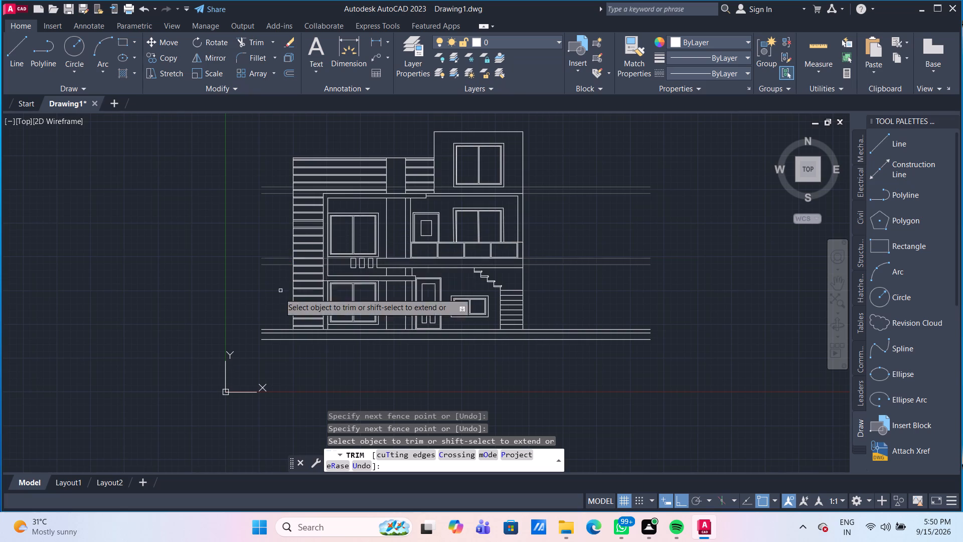
middle_drag(295, 289, 292, 351)
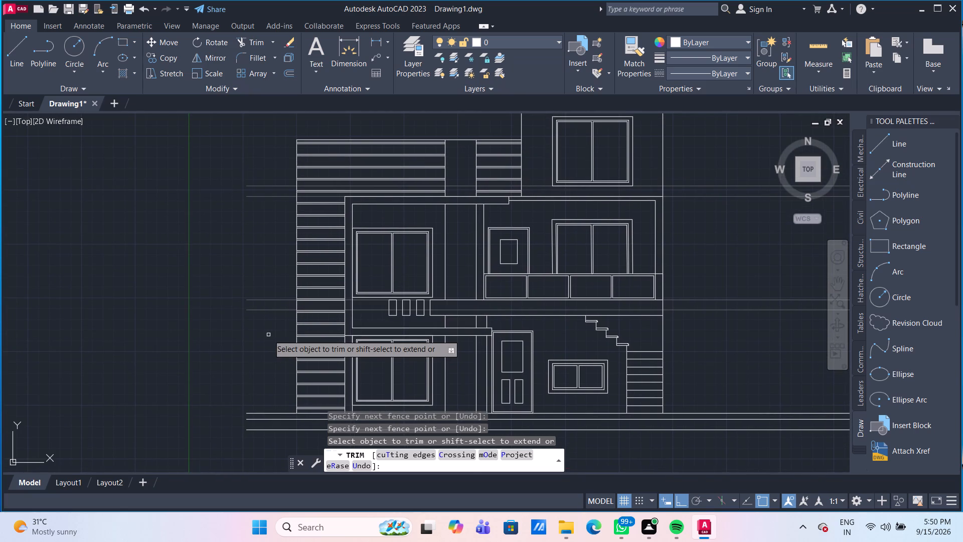
click(268, 335)
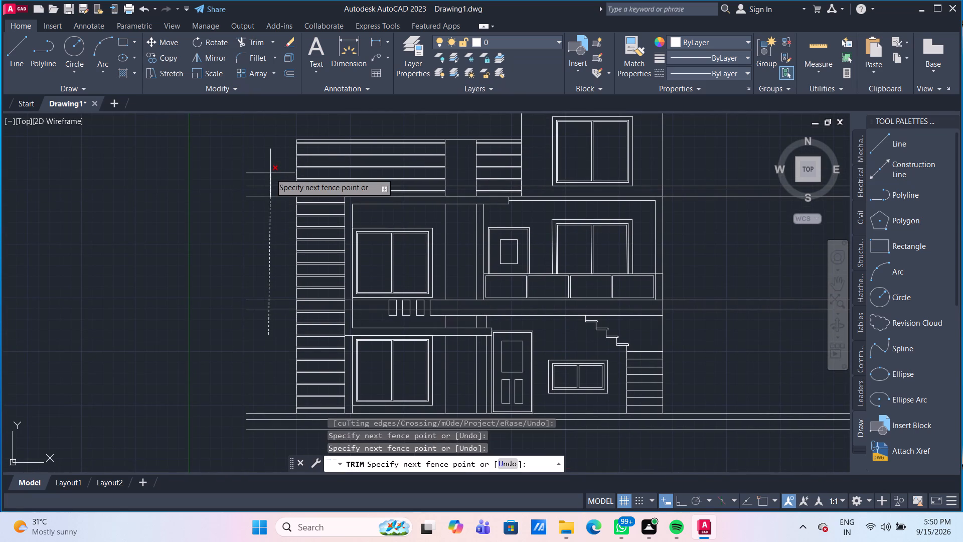
click(266, 172)
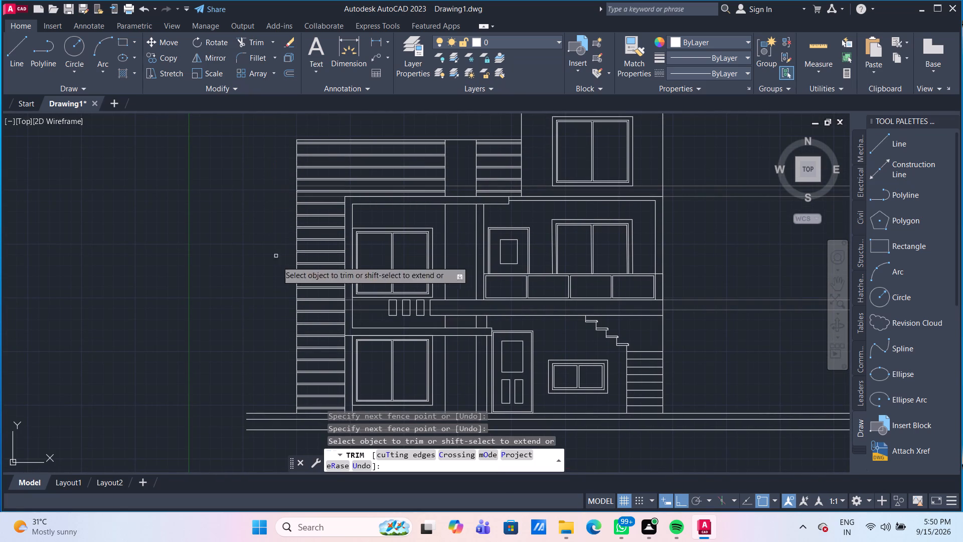
Trim the four floor-level guide lines where they overhang the house's right outer wall and end the Trim command.
middle_drag(279, 416, 269, 308)
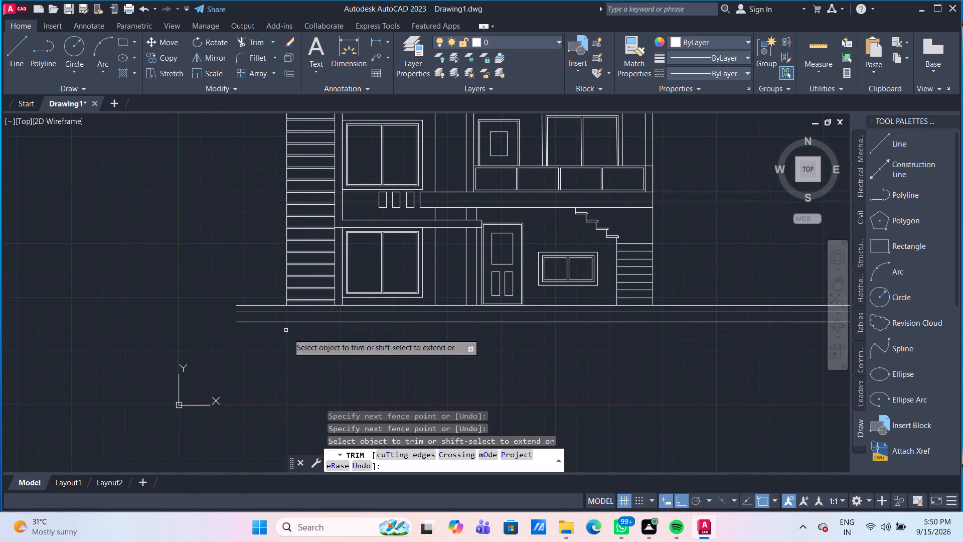
scroll(522, 374, down, 2)
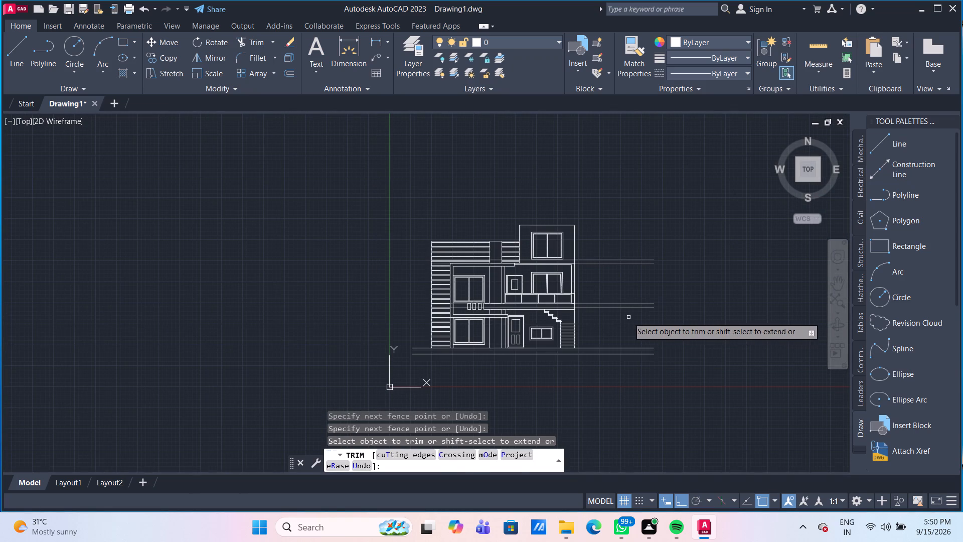
drag(628, 317, 625, 310)
click(622, 220)
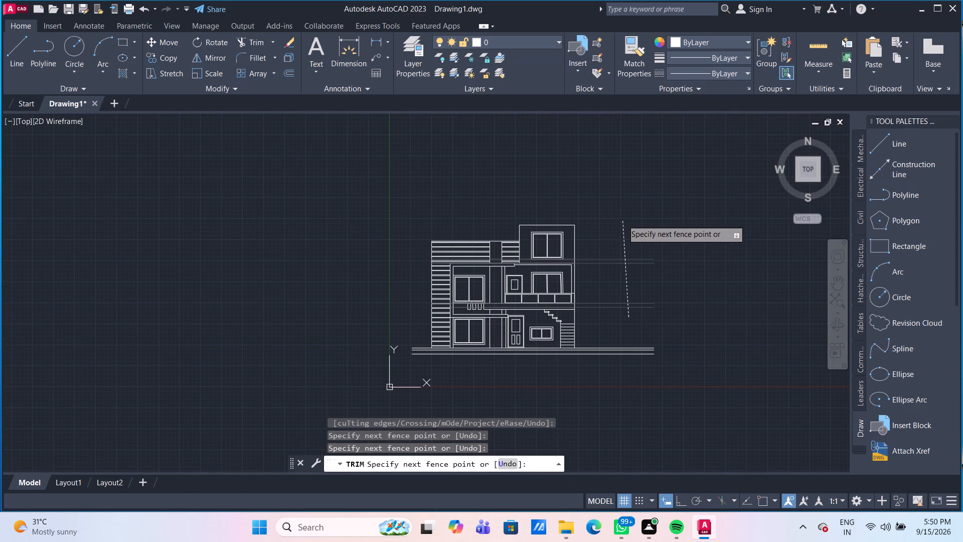
middle_drag(595, 311, 496, 235)
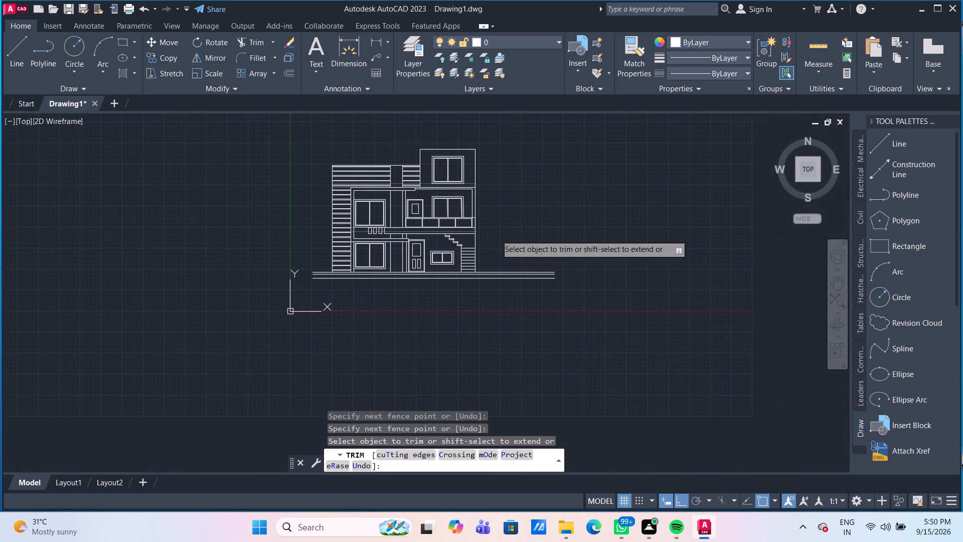
key(Escape)
Draw a line 3' left along the ground from the leftmost strip's bottom outer corner, continuing straight down to the lowest ground line.
scroll(439, 303, up, 2)
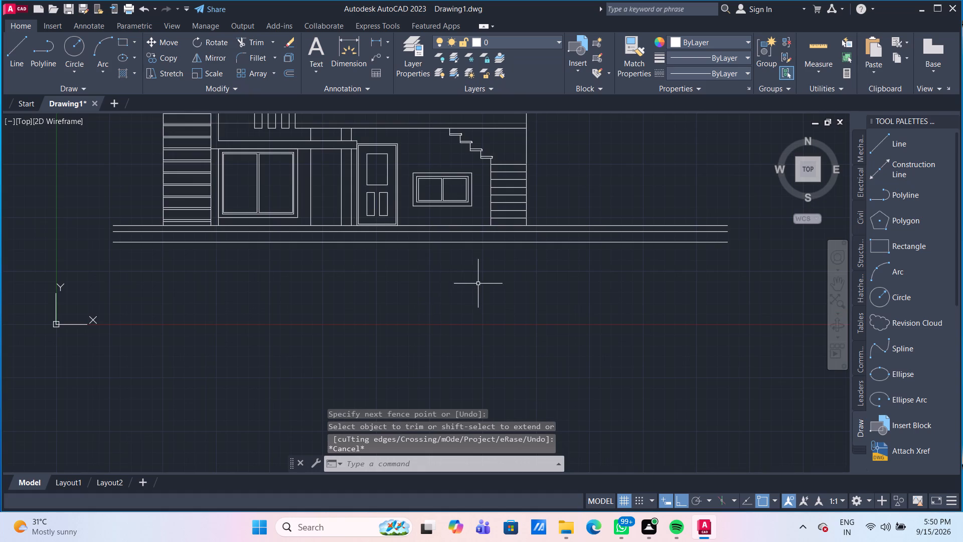
middle_drag(477, 281, 567, 321)
scroll(197, 130, up, 1)
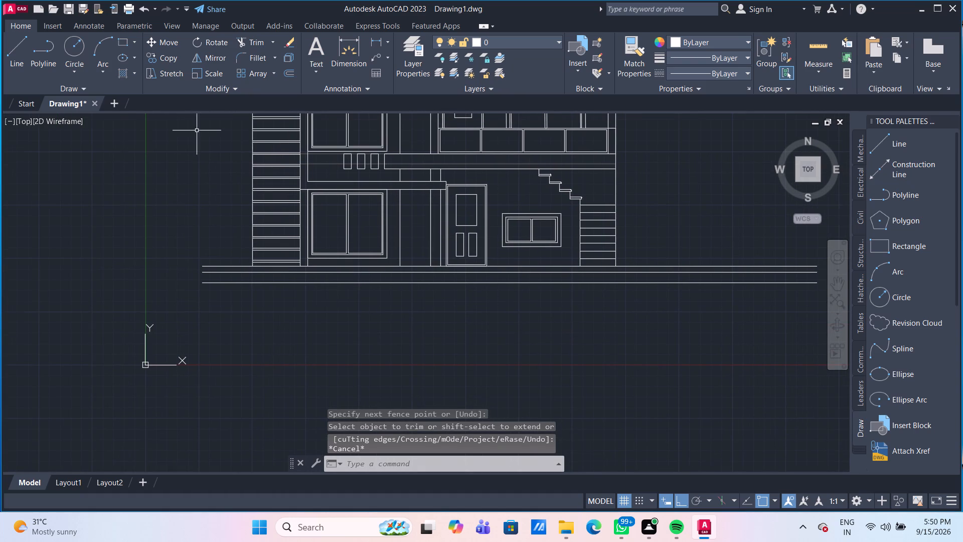
middle_drag(278, 237, 270, 189)
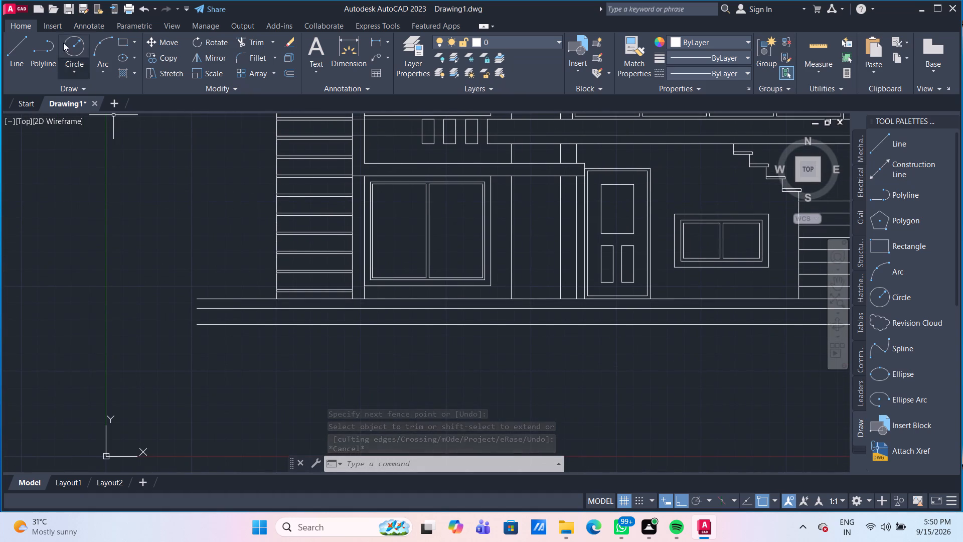
drag(12, 56, 13, 55)
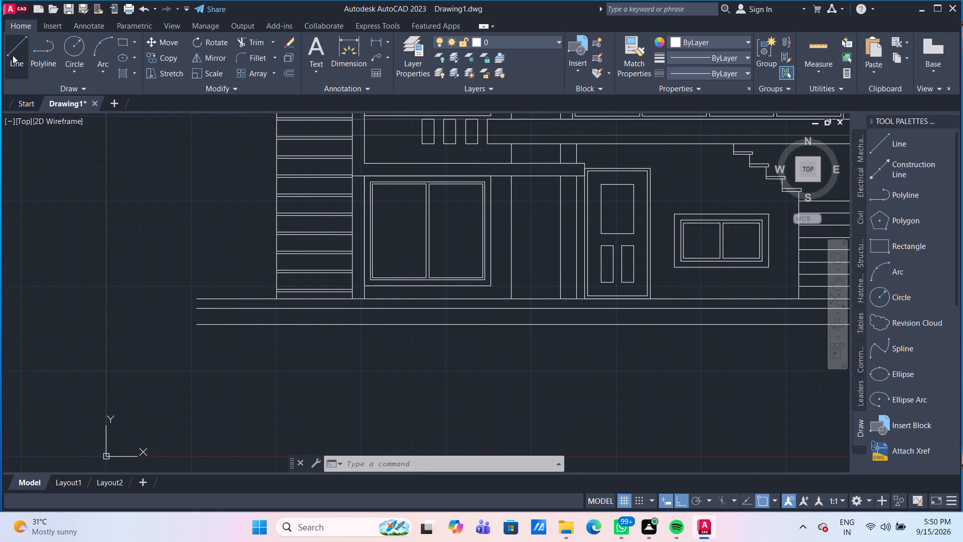
drag(13, 55, 25, 63)
scroll(260, 289, up, 2)
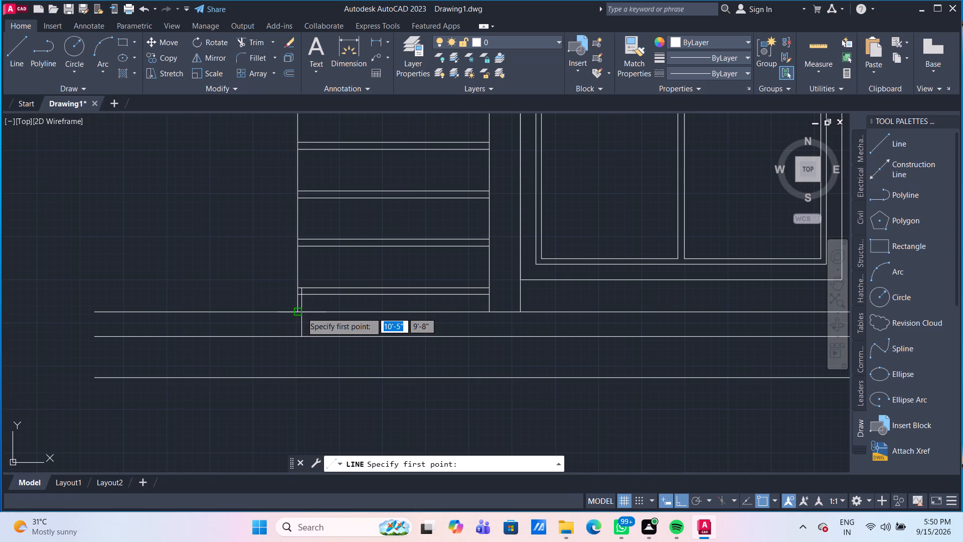
click(297, 311)
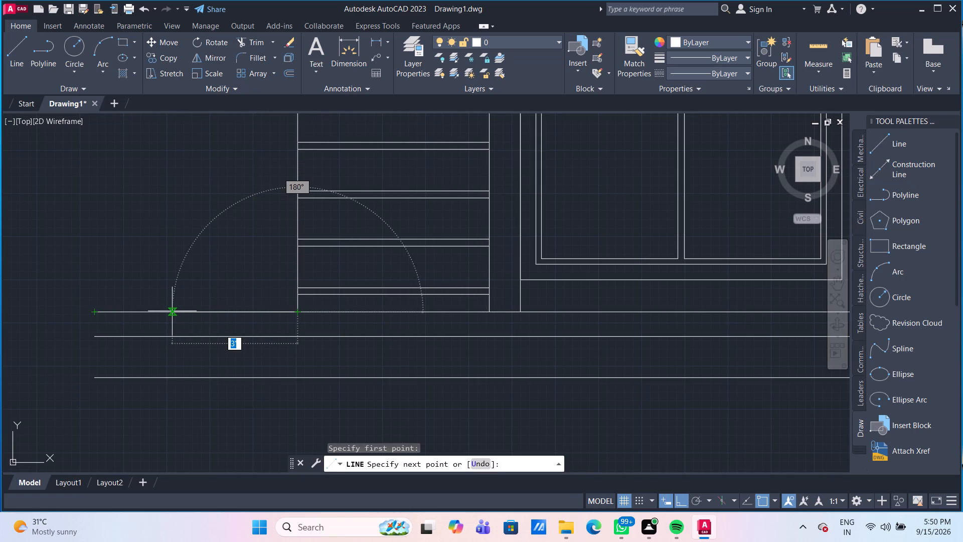
key(3)
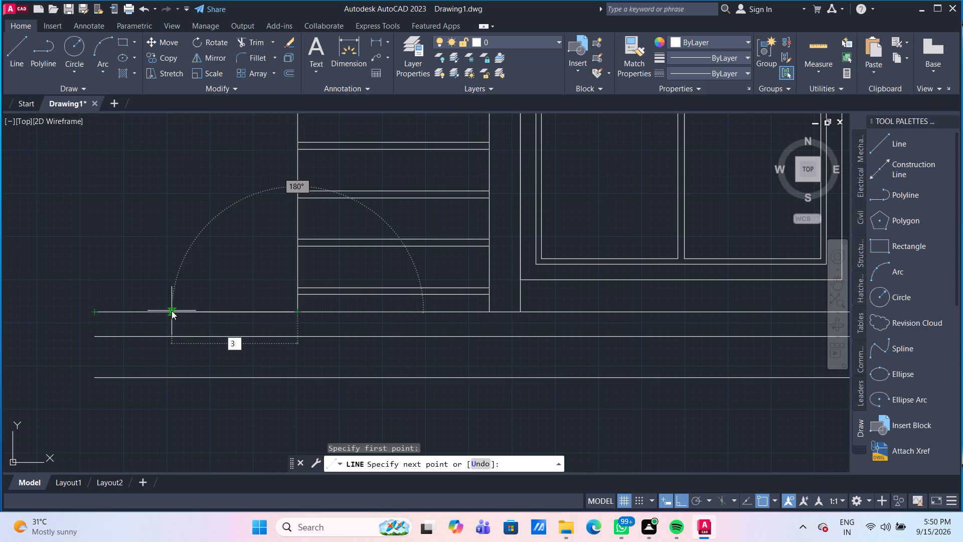
key(apostrophe)
key(Return)
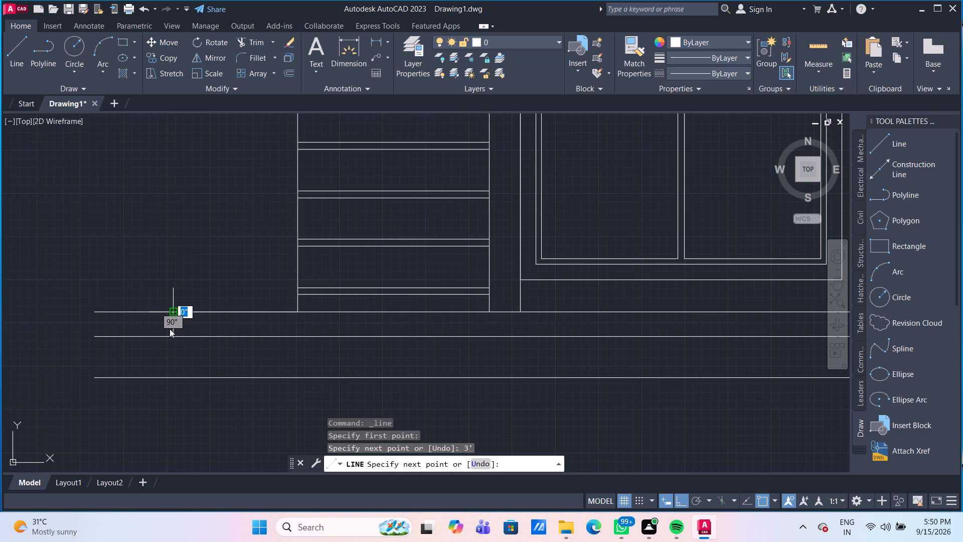
click(175, 375)
key(Escape)
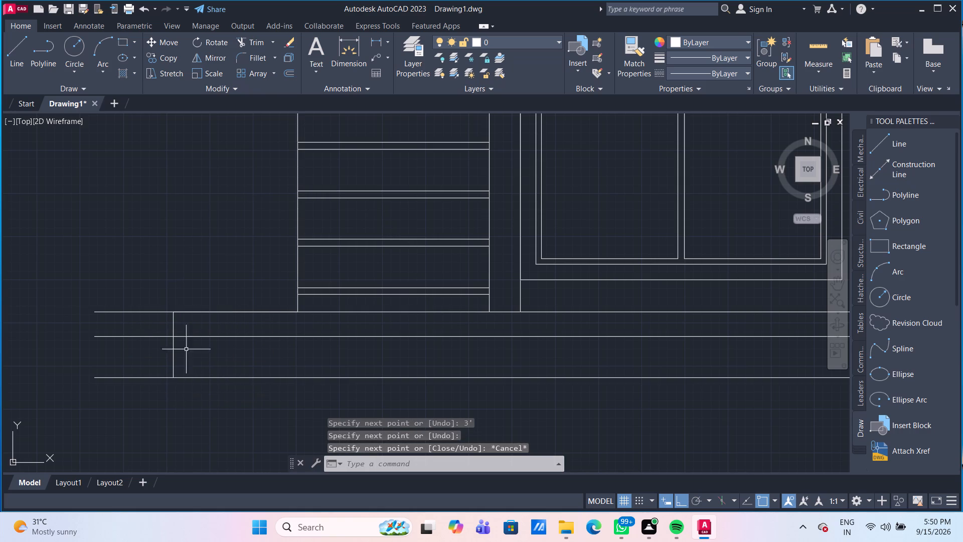
Erase the 3' horizontal helper line running along the ground from the leftmost wall strip's bottom outer corner.
click(225, 313)
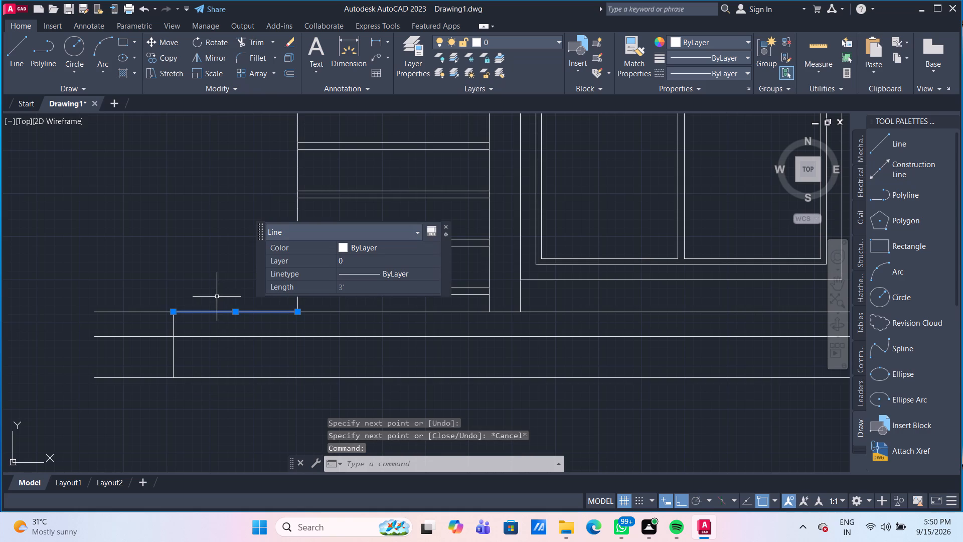
key(Delete)
Trim the three ground lines where they extend left past the short vertical helper line and end the Trim command.
text(TR)
key(Return)
drag(149, 273, 145, 272)
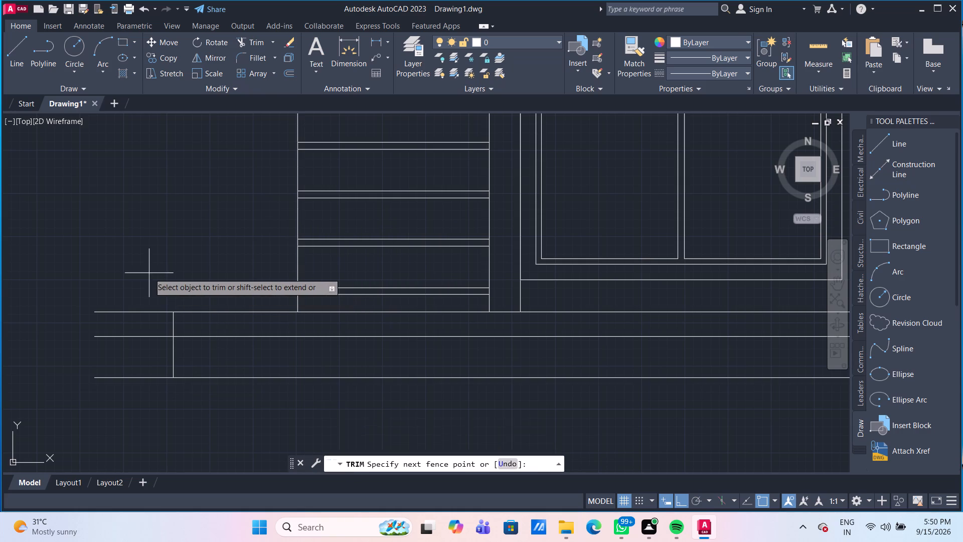
drag(145, 272, 142, 272)
click(149, 403)
key(Escape)
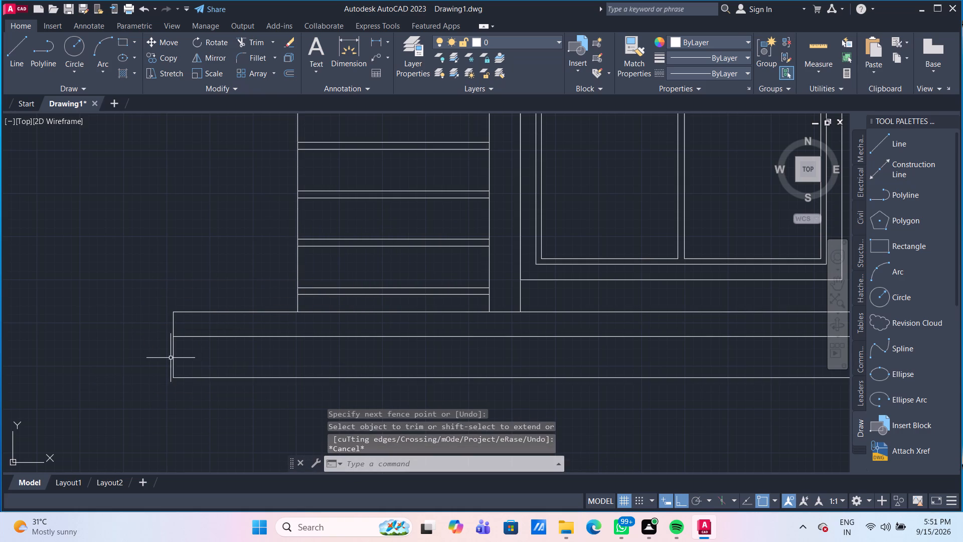
Erase the short vertical helper line at the left end of the ground lines.
click(174, 358)
key(Delete)
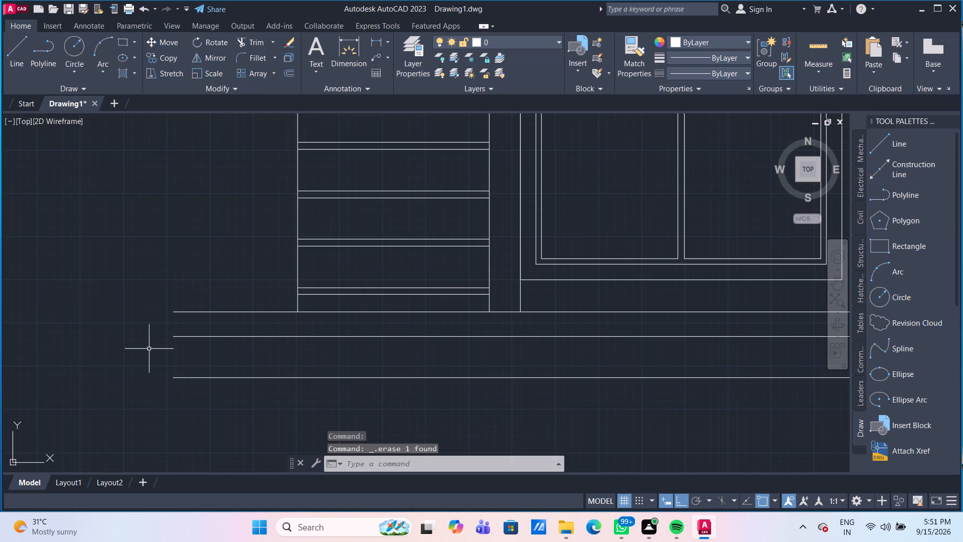
Draw a line 3' right along the ground from the house's bottom right corner, continuing straight down to the lowest ground line.
scroll(155, 356, down, 4)
scroll(452, 382, up, 2)
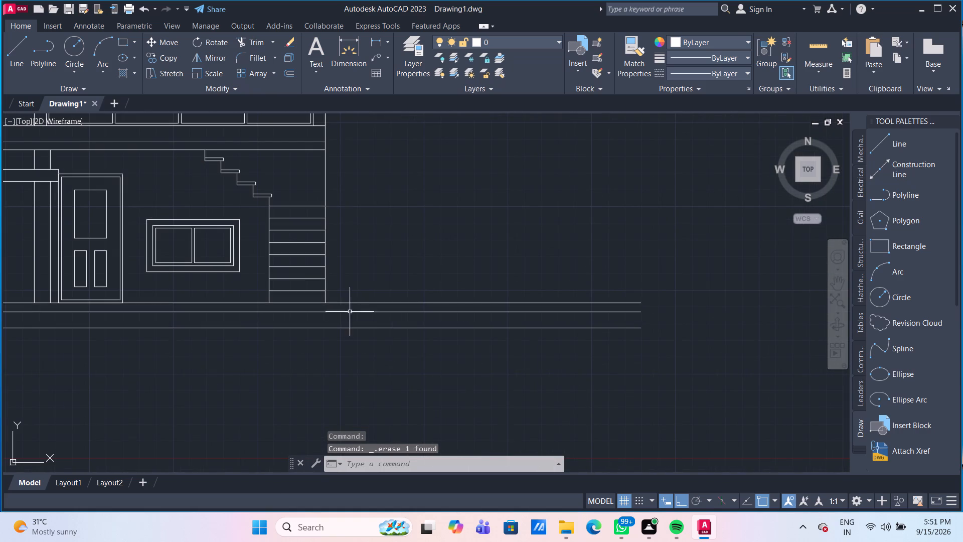
click(17, 50)
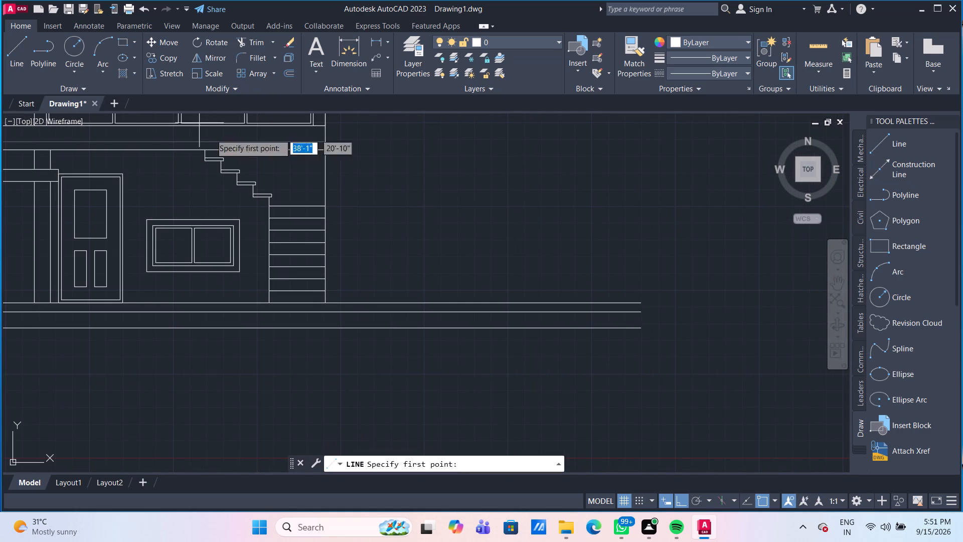
scroll(299, 257, up, 1)
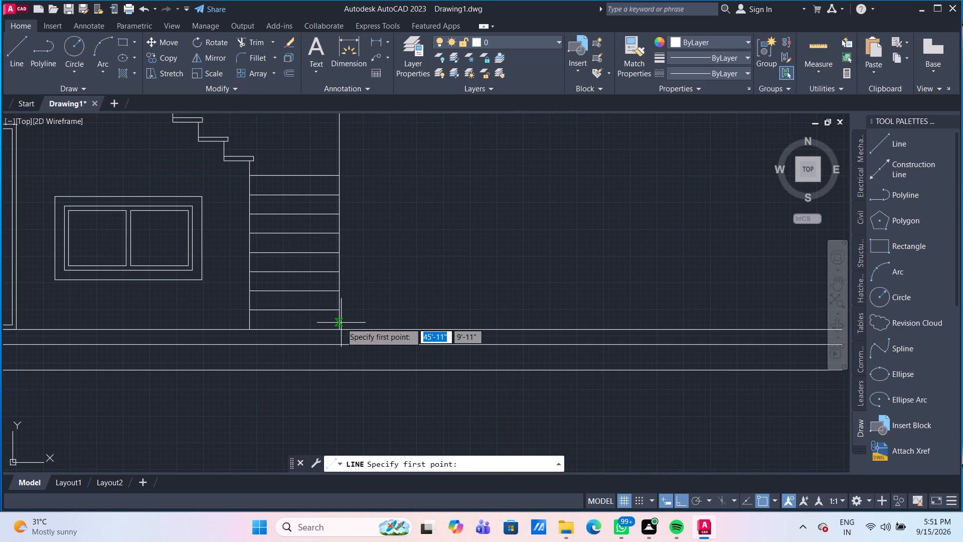
click(339, 329)
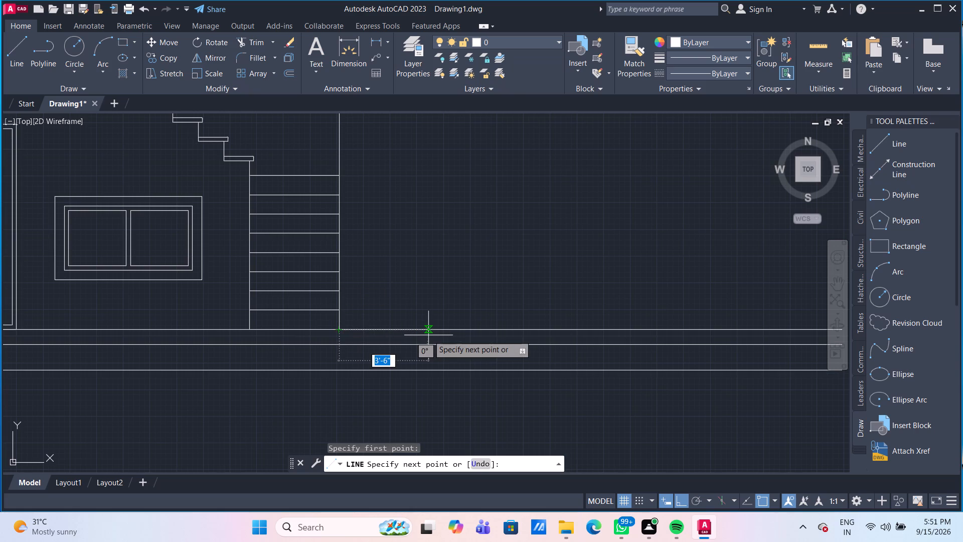
text(3')
key(Return)
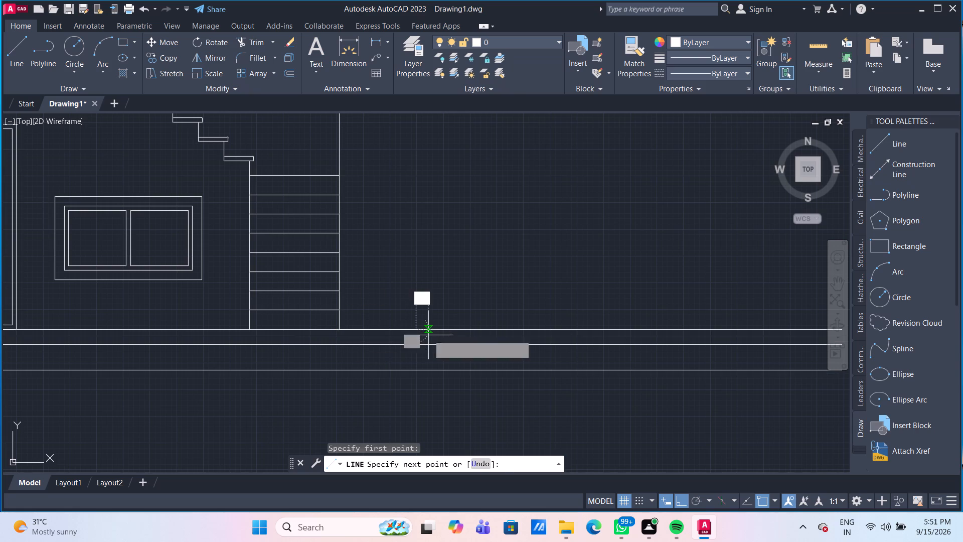
click(414, 372)
key(Return)
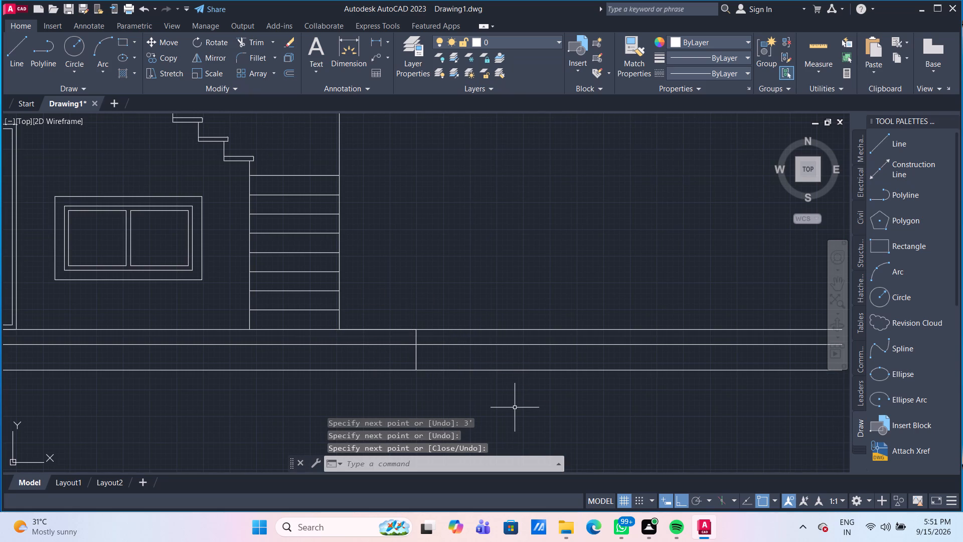
Trim the three ground lines where they extend right past the new vertical helper line and end the Trim command.
text(TR)
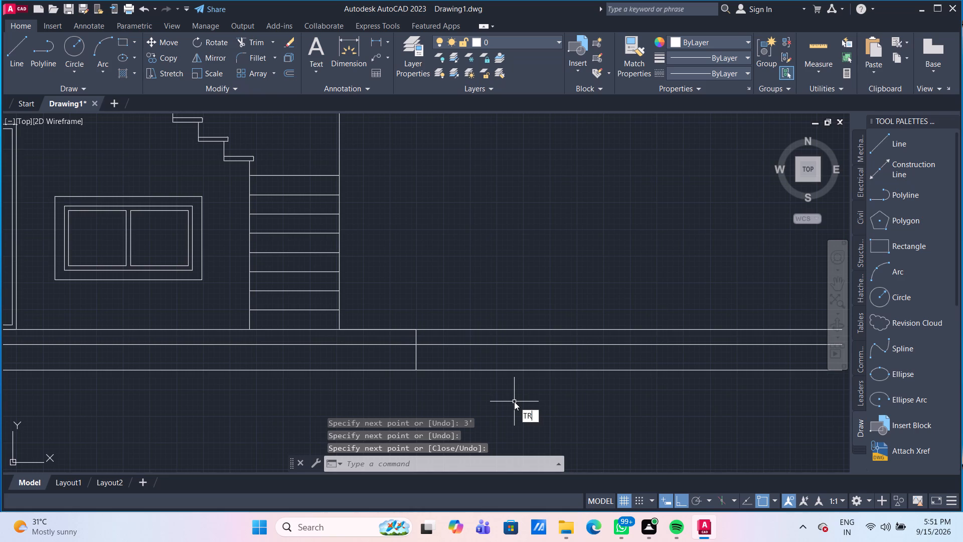
key(Return)
click(514, 401)
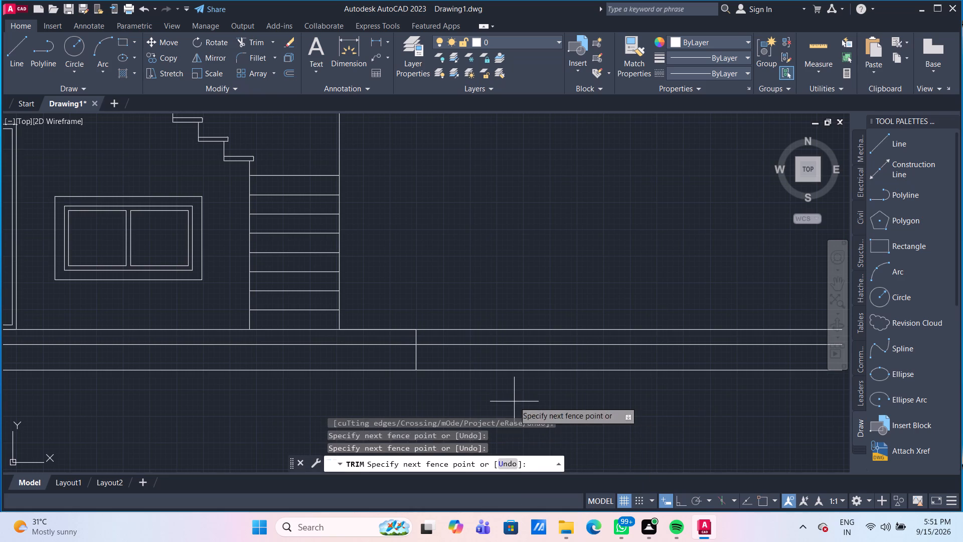
click(500, 310)
key(Escape)
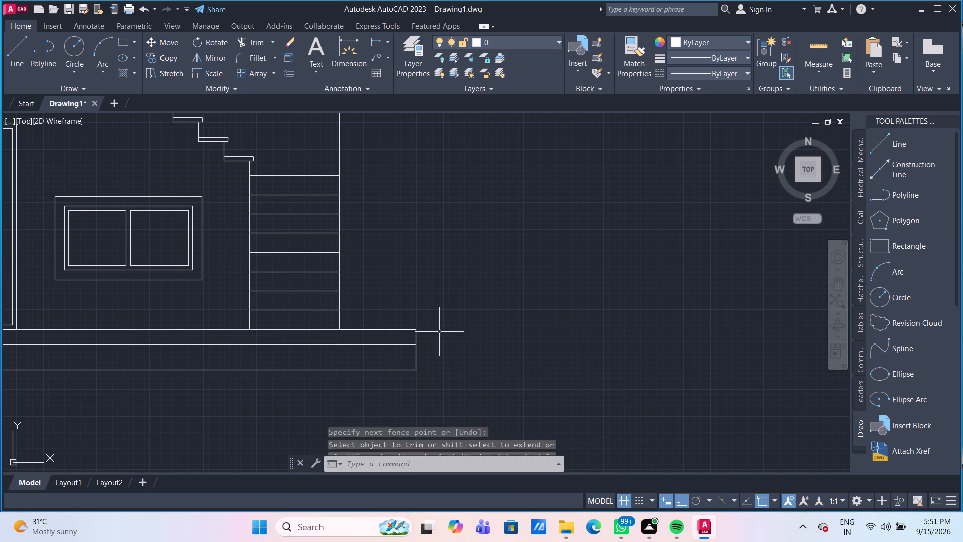
Erase the 3' horizontal and the short vertical helper lines at the right end of the ground lines.
click(404, 330)
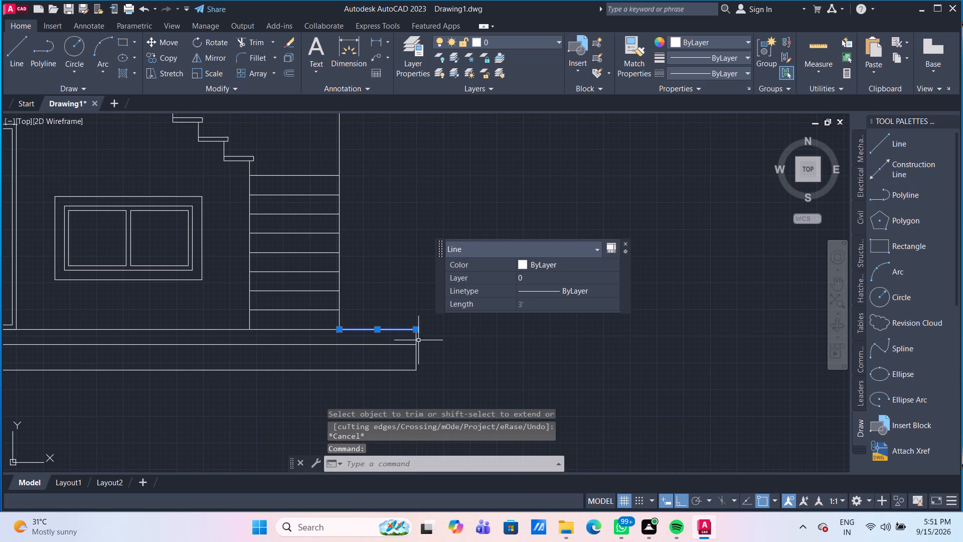
click(416, 339)
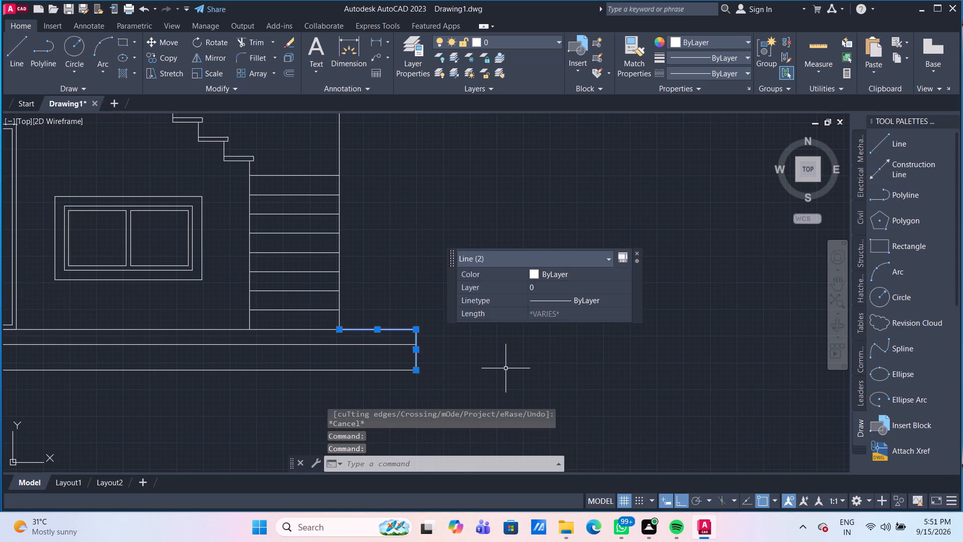
key(Delete)
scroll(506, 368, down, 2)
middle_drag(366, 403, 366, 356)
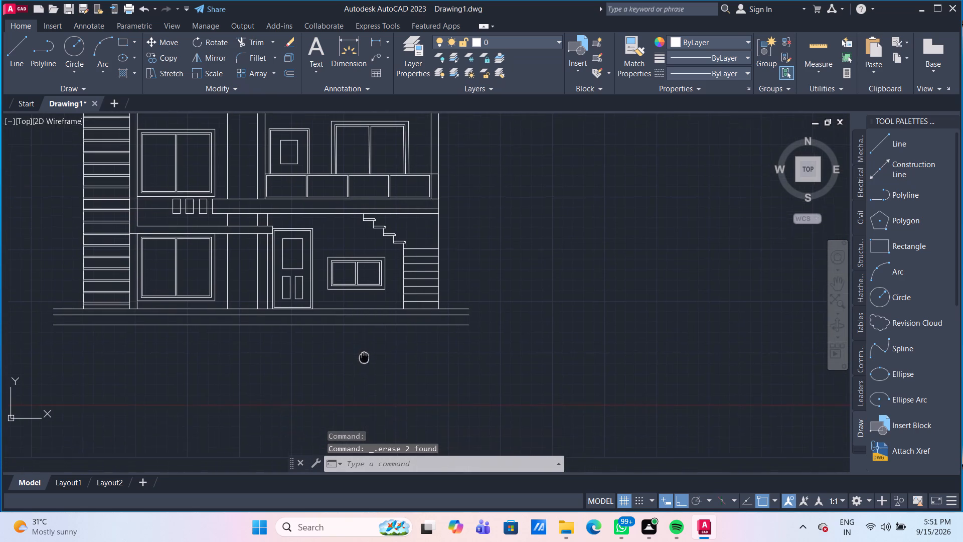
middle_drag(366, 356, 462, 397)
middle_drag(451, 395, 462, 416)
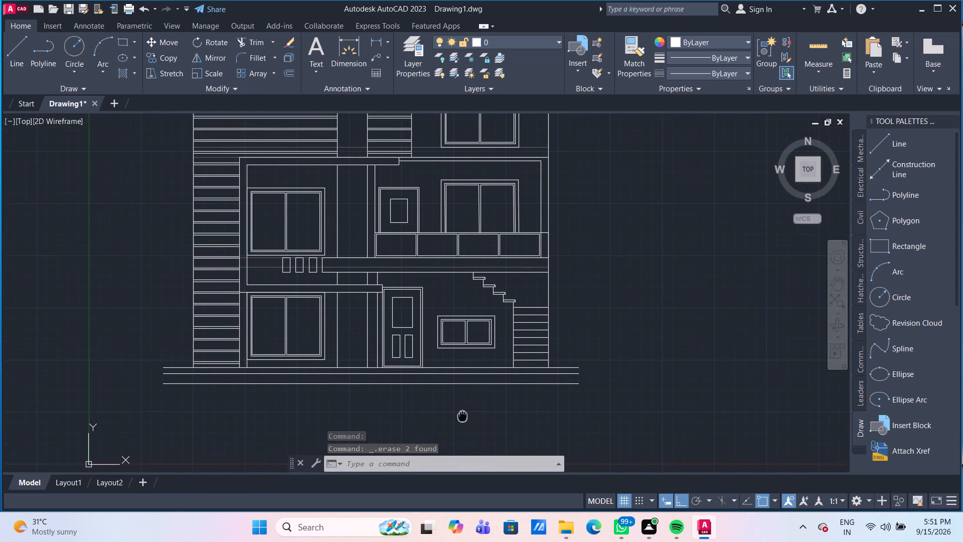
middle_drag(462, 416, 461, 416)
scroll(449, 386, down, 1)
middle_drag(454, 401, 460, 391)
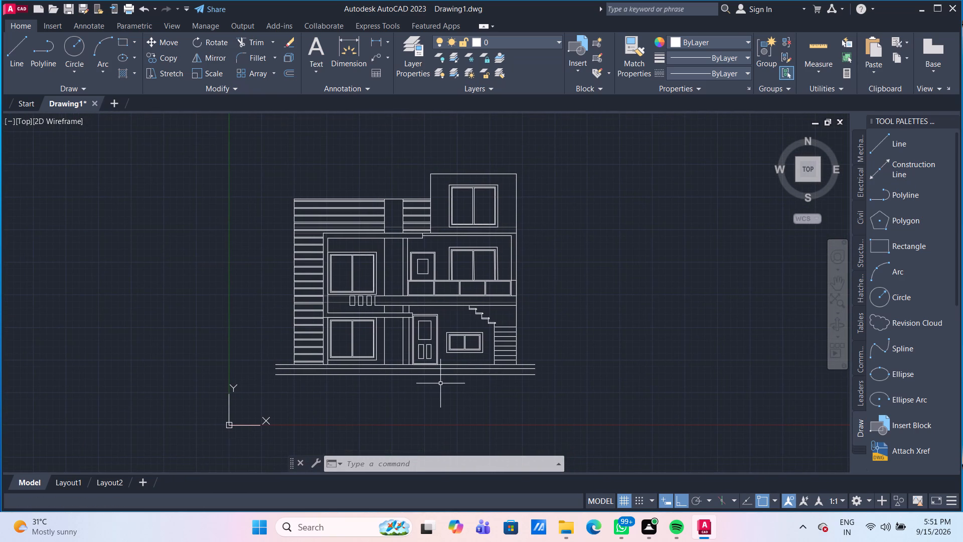
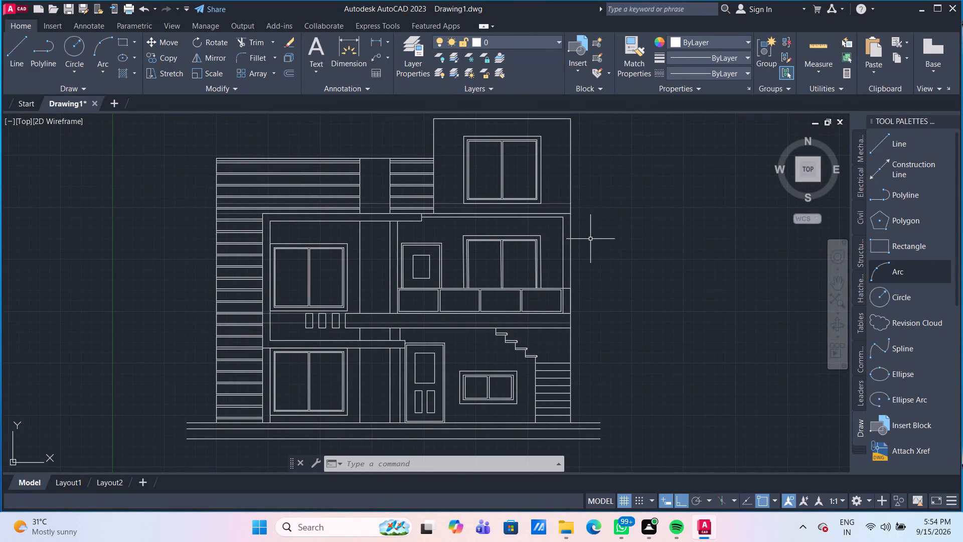
Examine the grooved wall areas and the ground-floor part of the house elevation up close.
scroll(272, 181, up, 1)
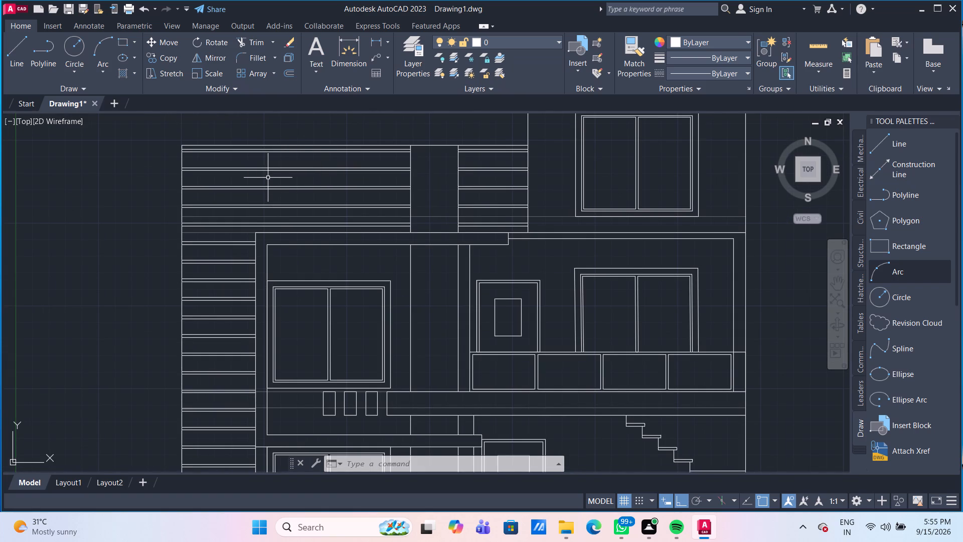
middle_drag(269, 179, 282, 197)
scroll(310, 159, up, 1)
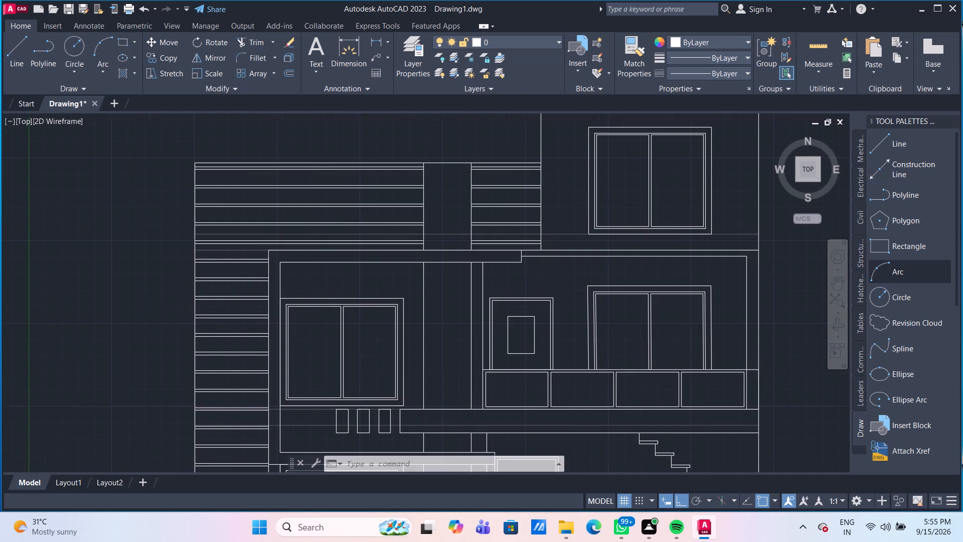
scroll(310, 159, up, 1)
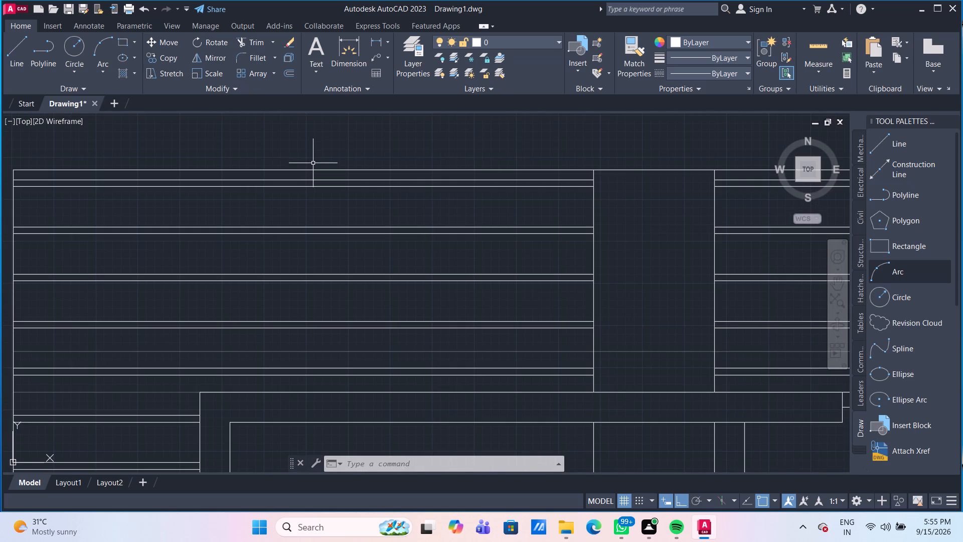
scroll(317, 169, down, 1)
middle_drag(362, 209, 368, 143)
scroll(368, 143, down, 3)
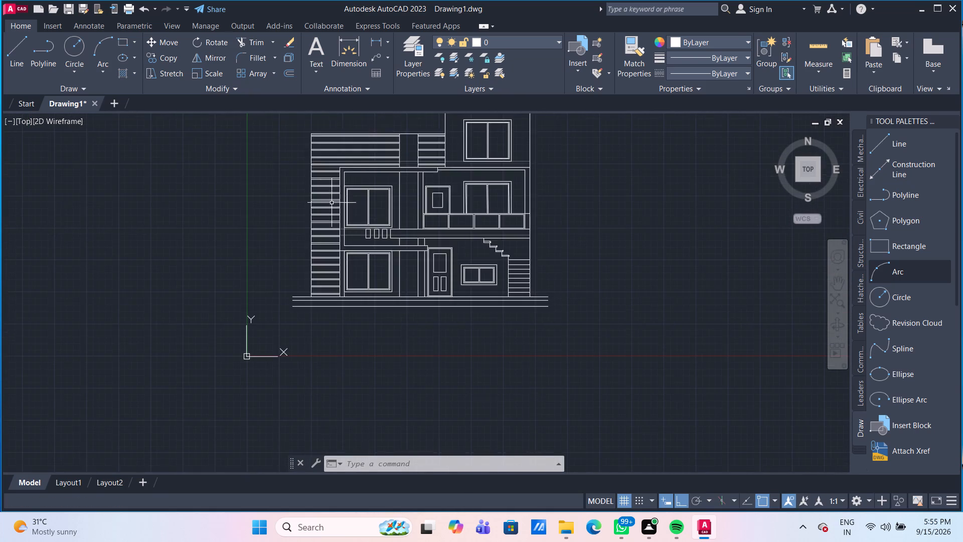
scroll(321, 221, down, 1)
scroll(319, 273, up, 3)
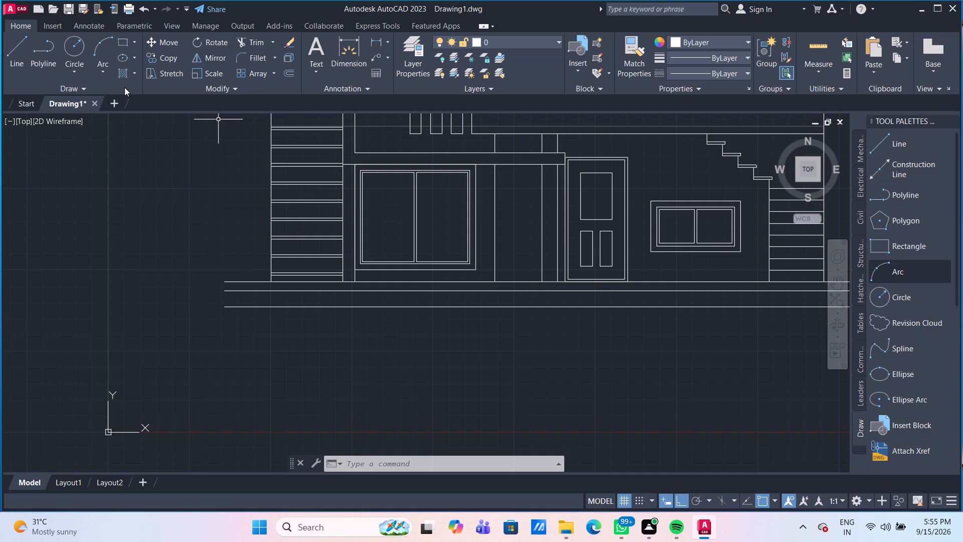
Hatch the eight lowest bands of the grooved left wall with the SOLID pattern in index colour 41.
click(133, 75)
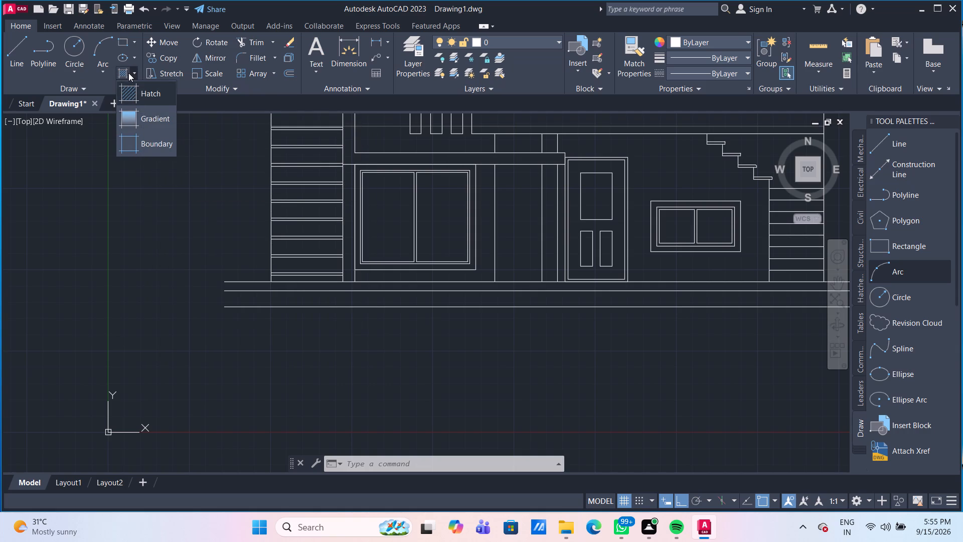
click(131, 86)
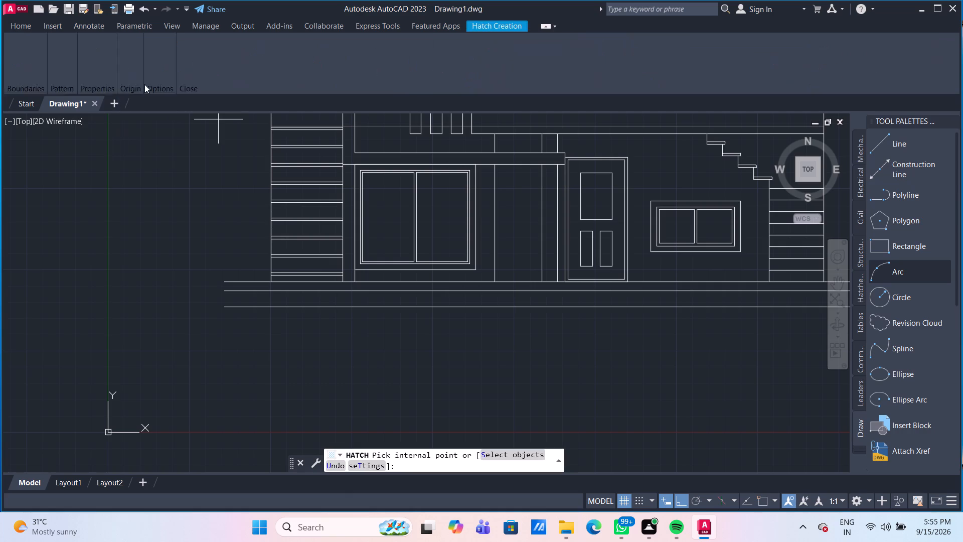
click(131, 52)
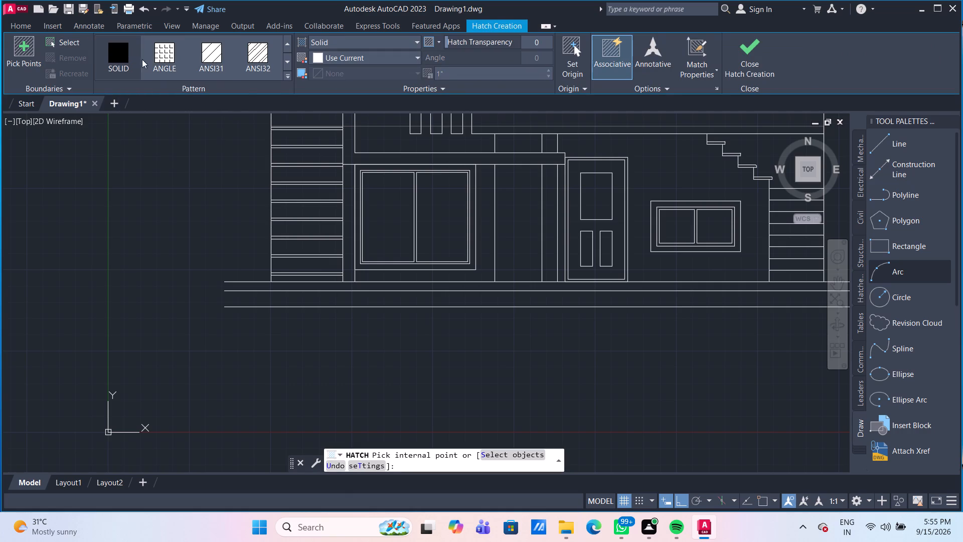
click(315, 53)
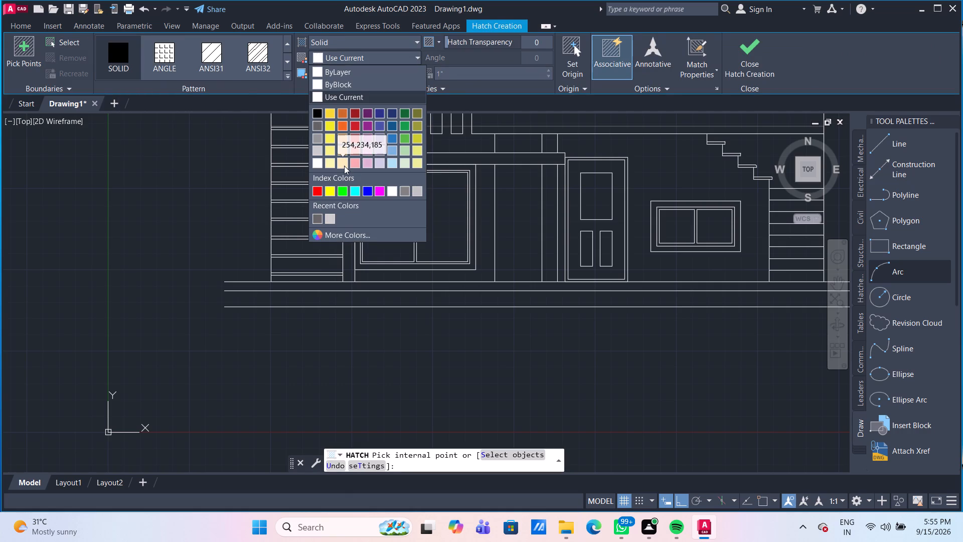
click(328, 236)
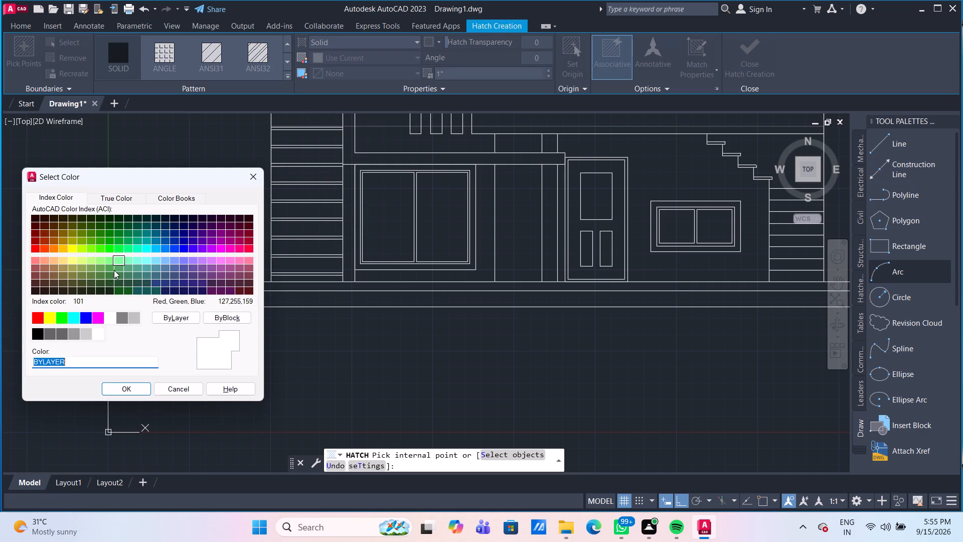
scroll(59, 267, up, 1)
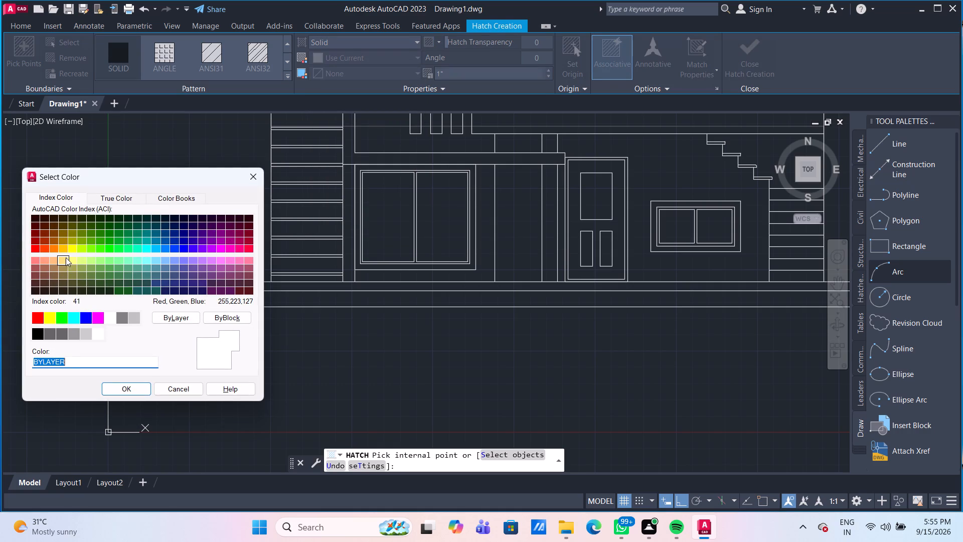
click(64, 259)
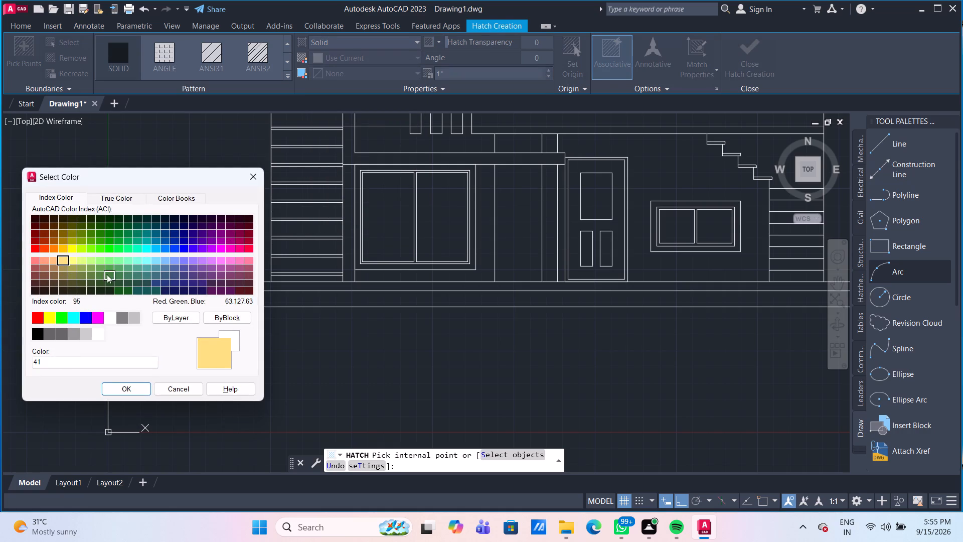
click(134, 393)
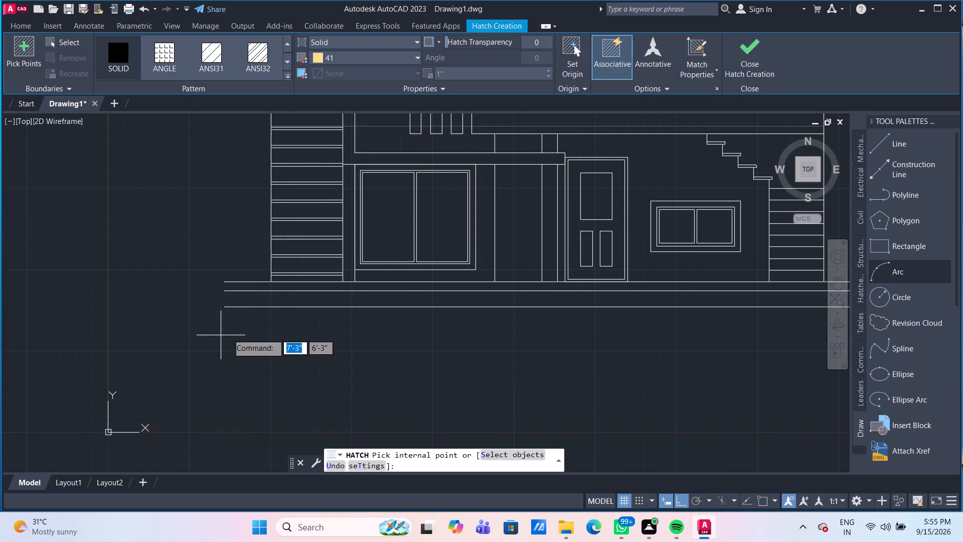
click(316, 264)
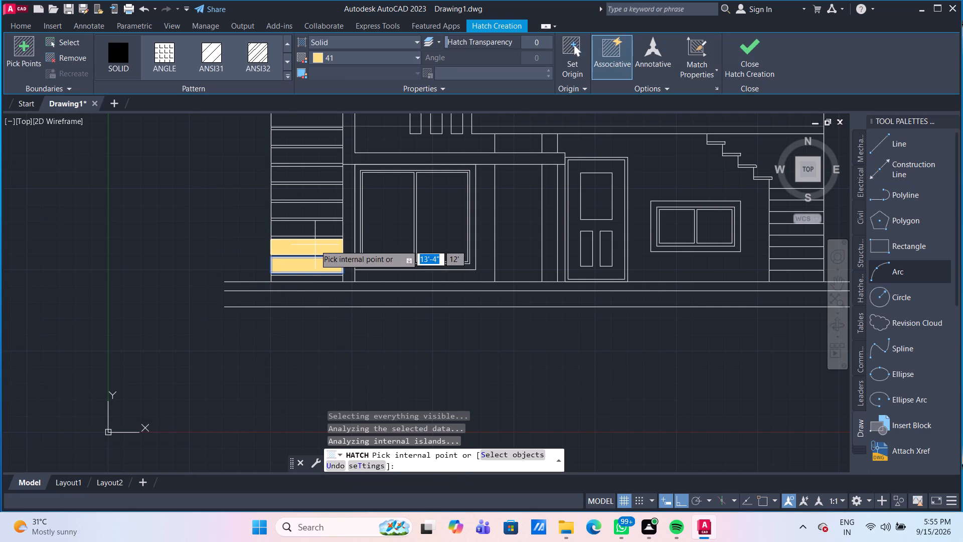
click(315, 245)
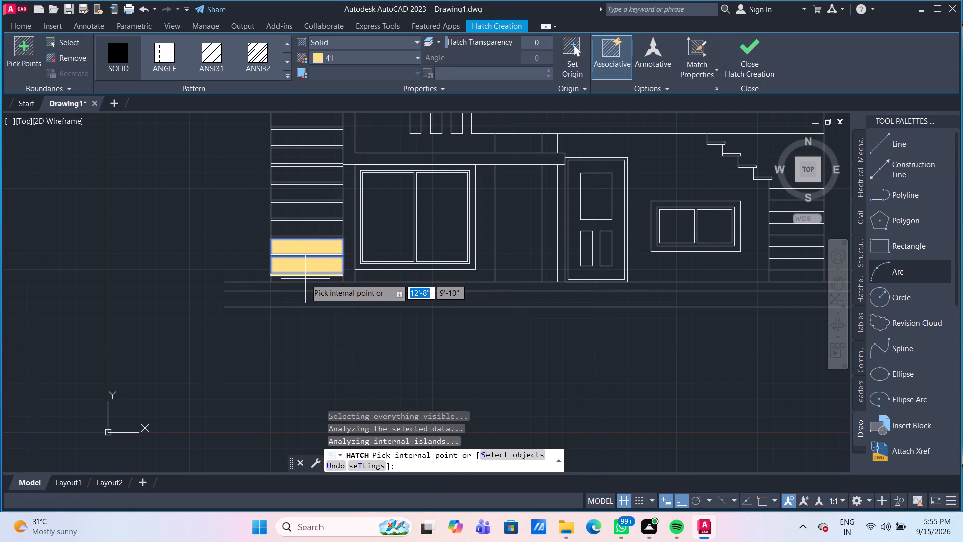
click(305, 279)
click(302, 231)
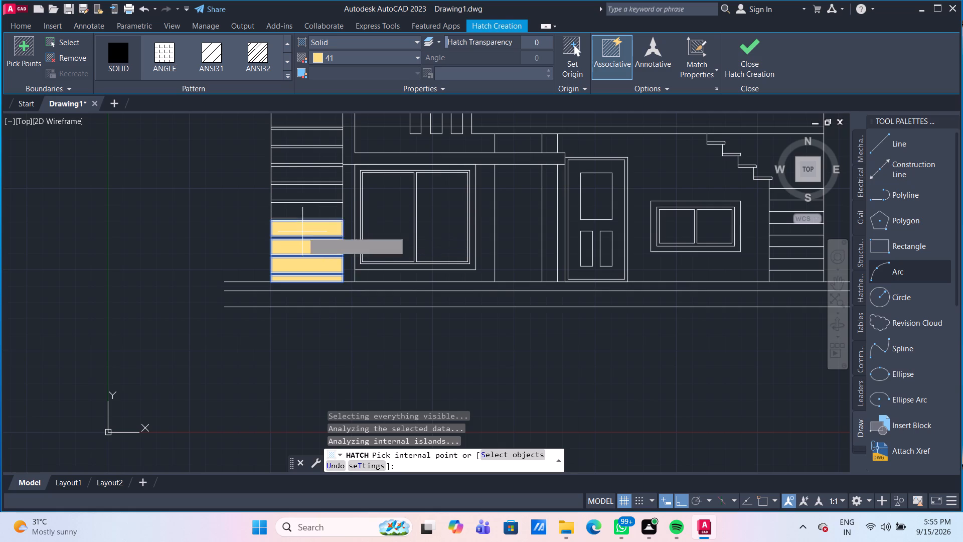
click(309, 207)
click(311, 193)
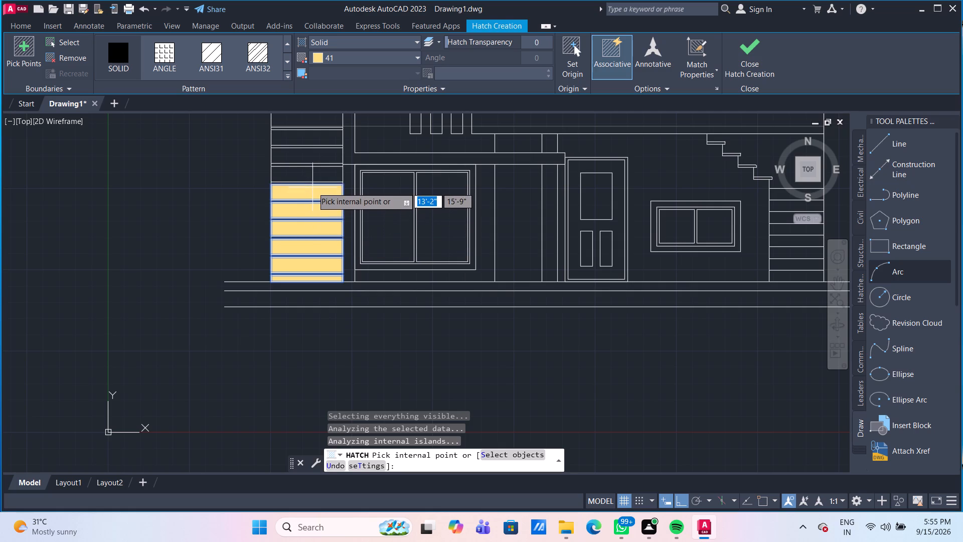
click(313, 179)
click(312, 156)
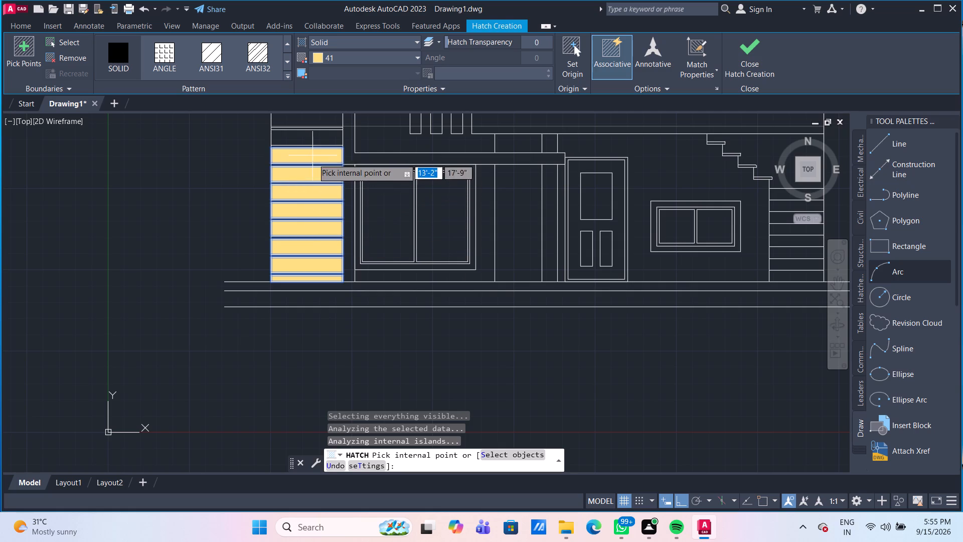
Continue the solid colour 41 hatch up the left wall, filling its remaining bands to the level of the roof slab.
middle_drag(315, 188, 282, 363)
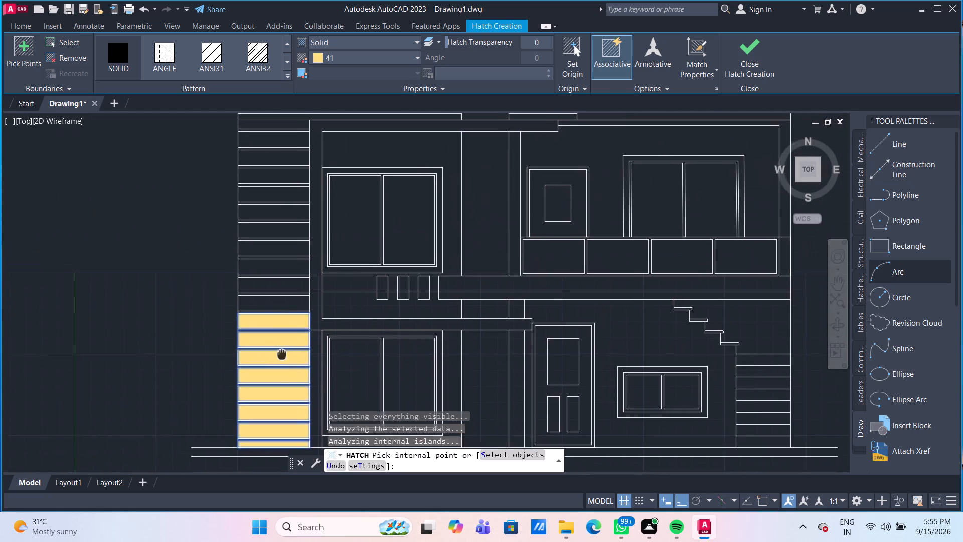
middle_drag(282, 363, 284, 411)
click(281, 360)
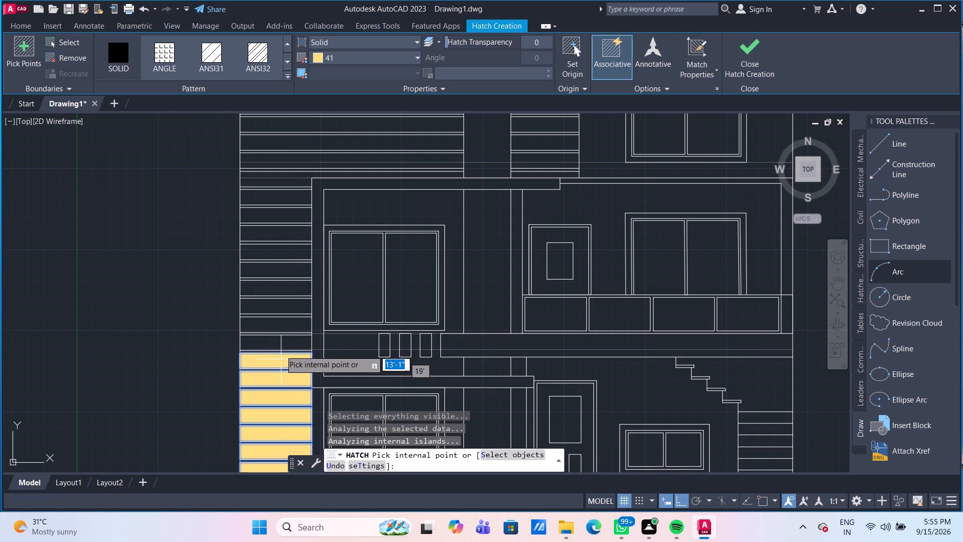
click(279, 337)
click(279, 324)
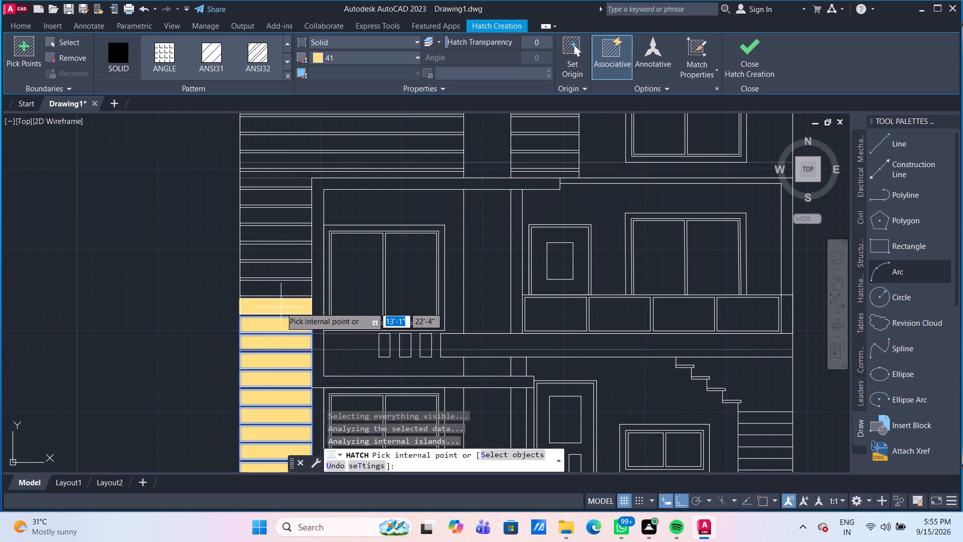
click(281, 307)
click(279, 292)
click(275, 273)
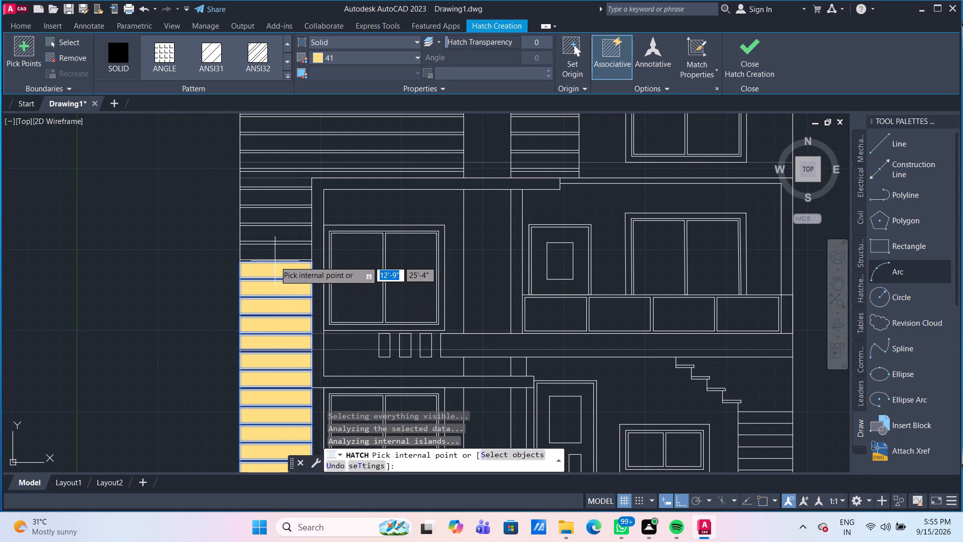
click(275, 257)
click(279, 238)
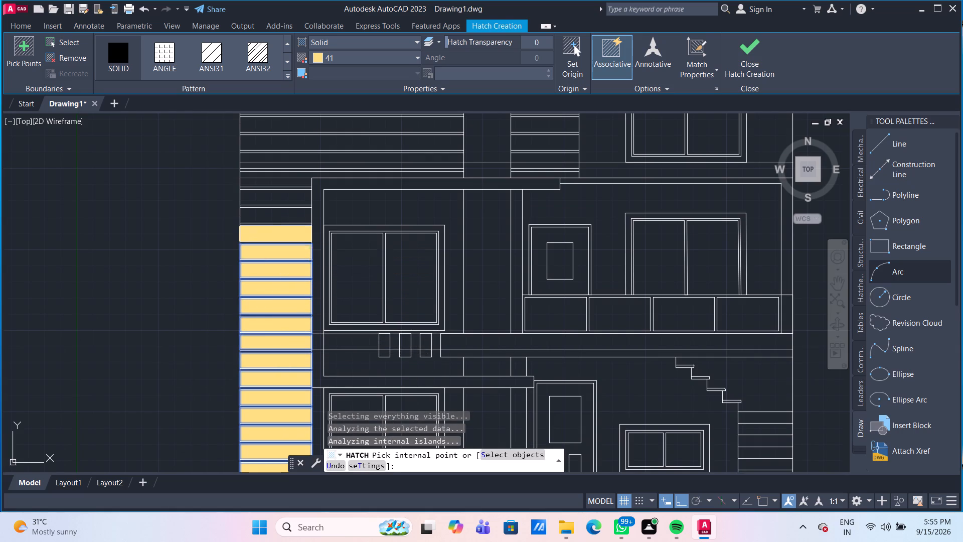
click(282, 211)
click(282, 196)
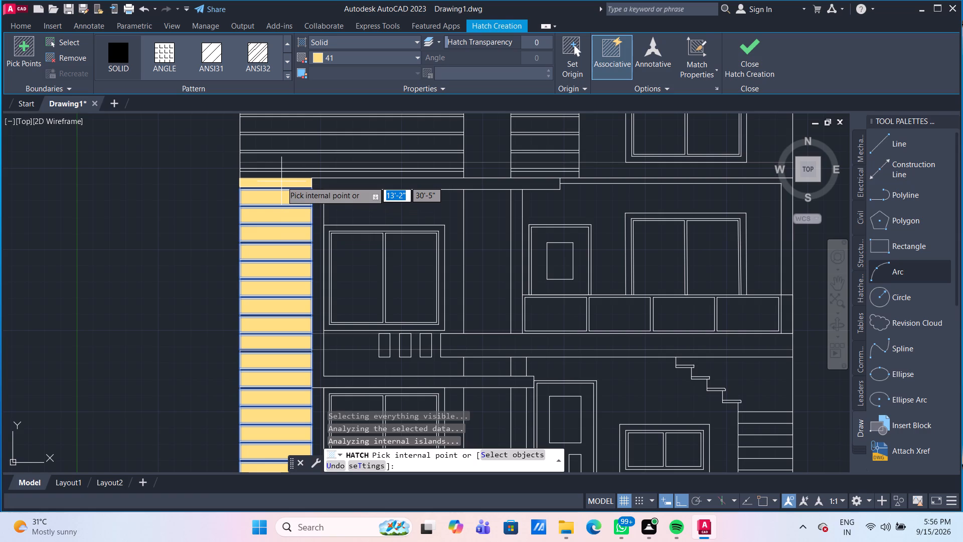
click(281, 181)
Fill all bands of the wide grooved parapet above the left wall with the same hatch, including the thin top strip.
click(281, 176)
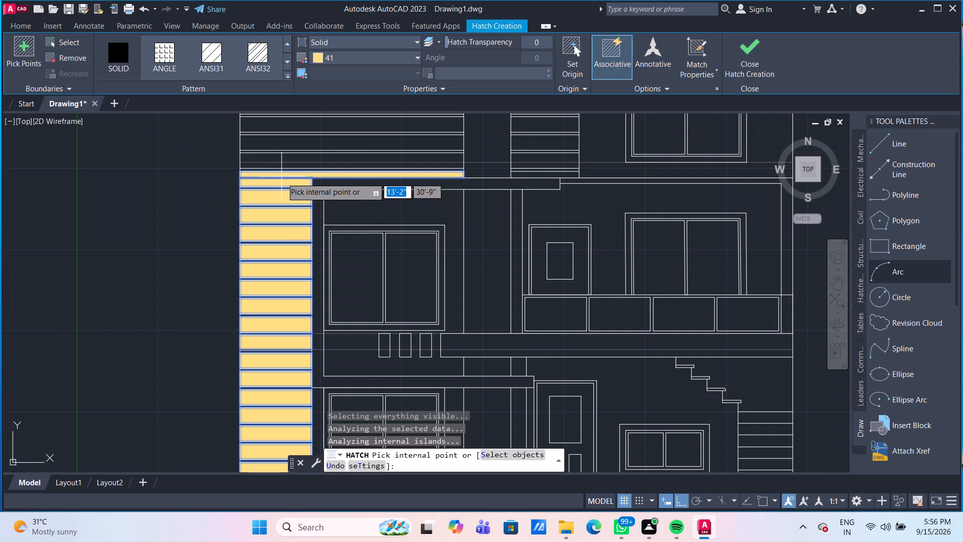
scroll(284, 182, up, 1)
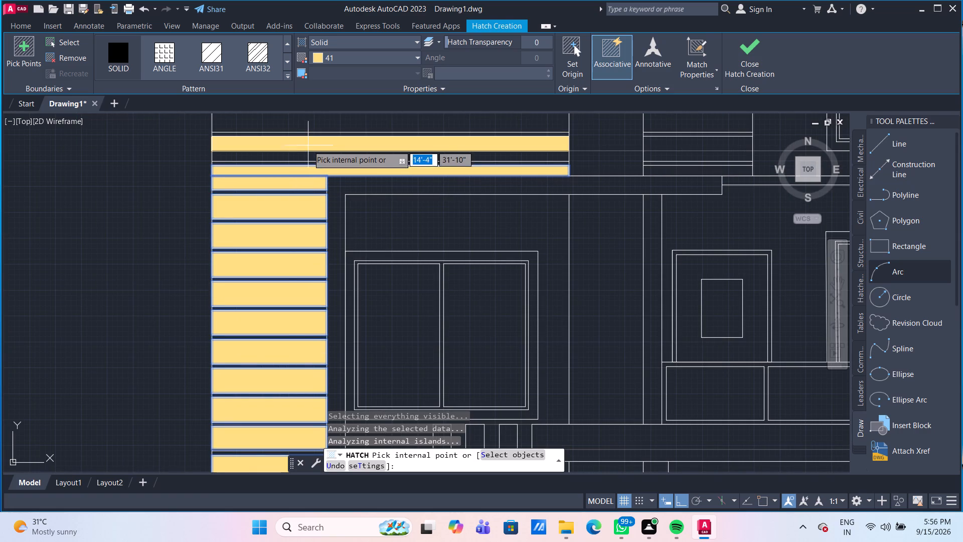
middle_drag(312, 149, 311, 189)
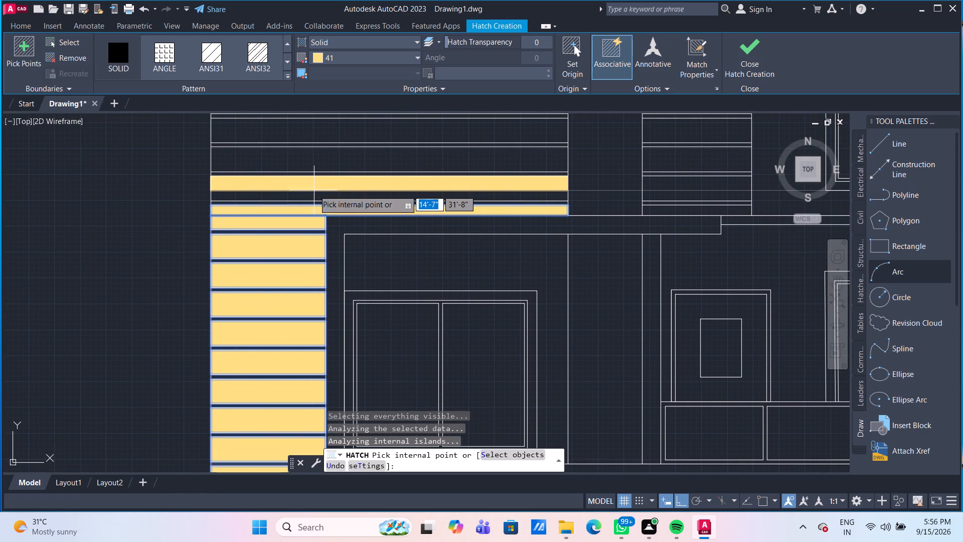
click(318, 193)
click(313, 185)
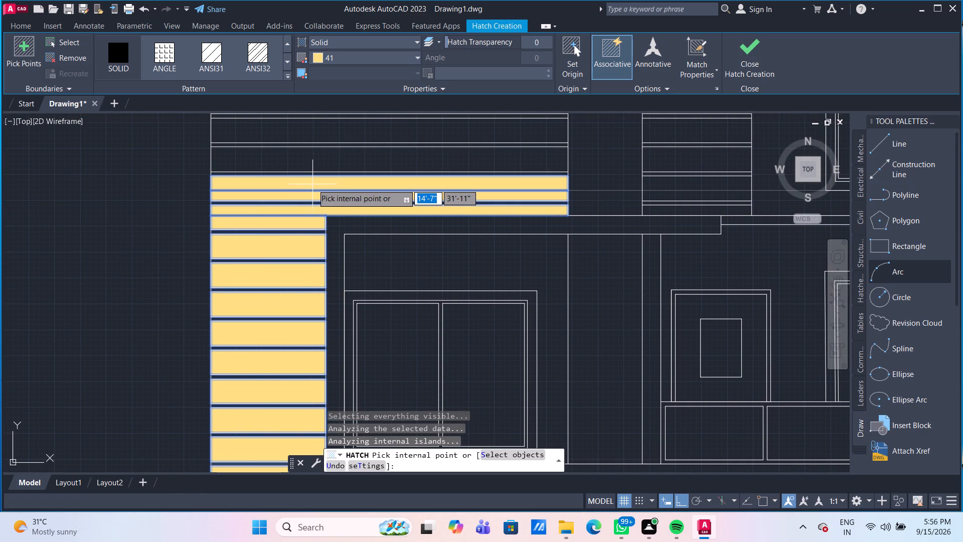
click(317, 162)
click(318, 138)
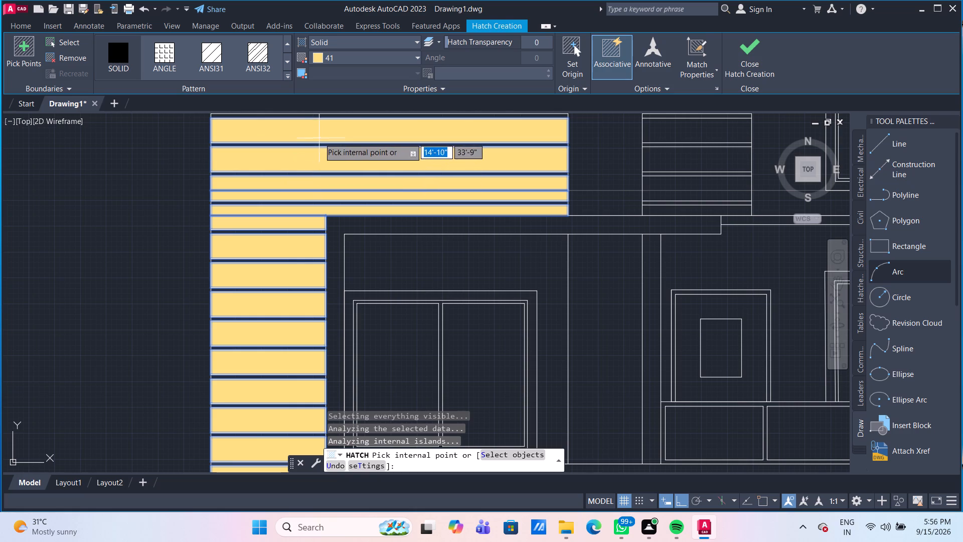
middle_drag(337, 165, 269, 253)
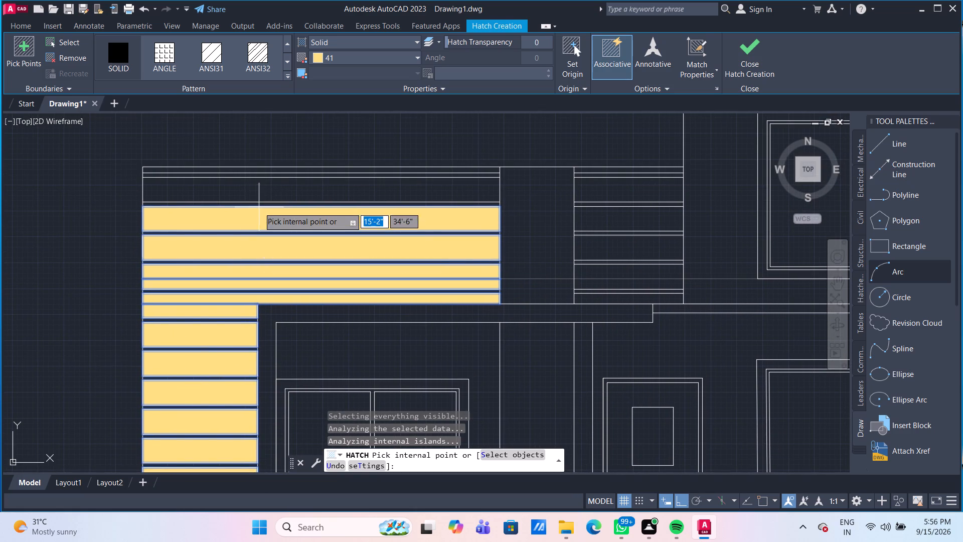
click(264, 189)
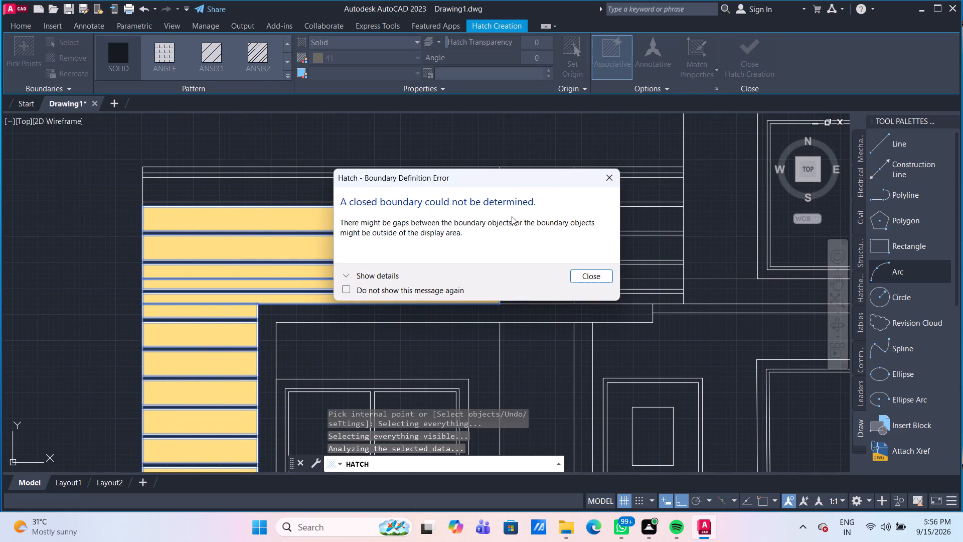
click(588, 276)
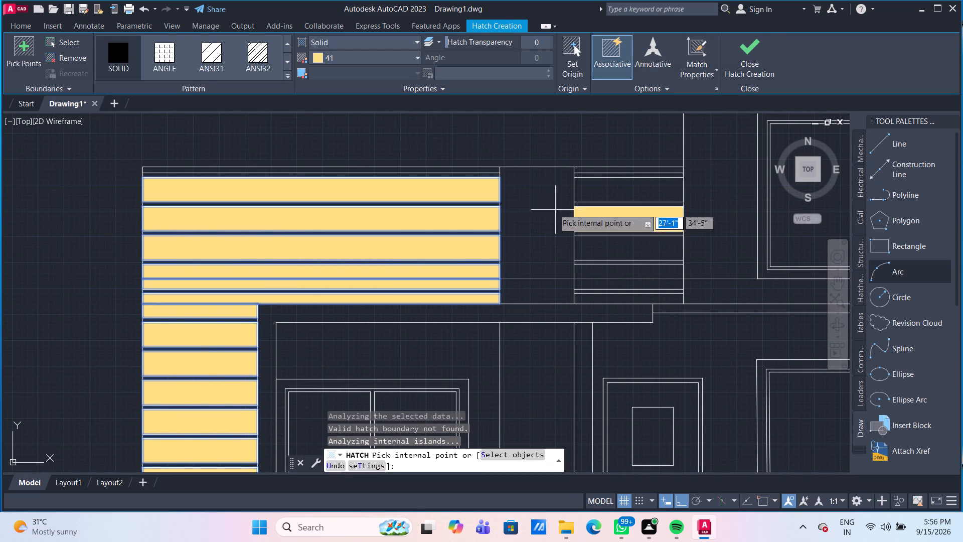
scroll(468, 171, up, 1)
click(468, 171)
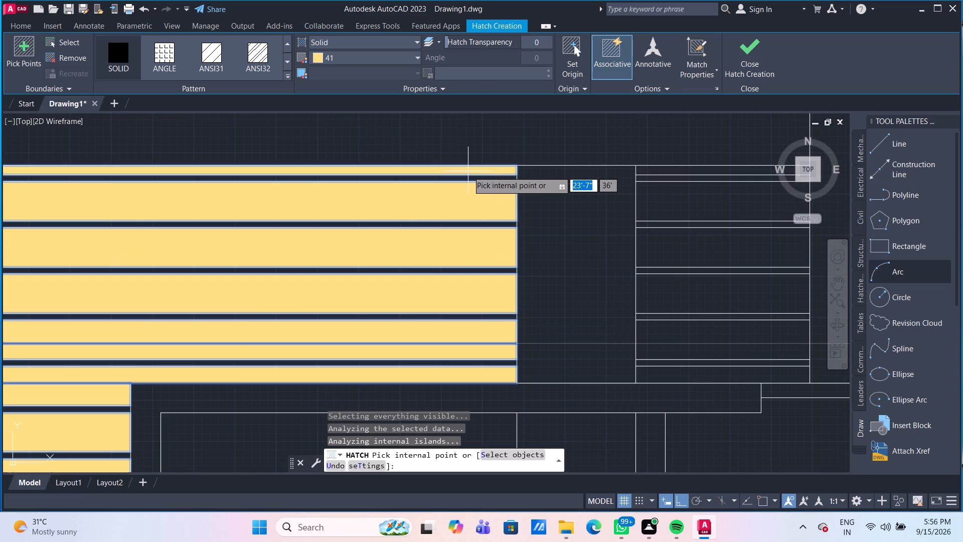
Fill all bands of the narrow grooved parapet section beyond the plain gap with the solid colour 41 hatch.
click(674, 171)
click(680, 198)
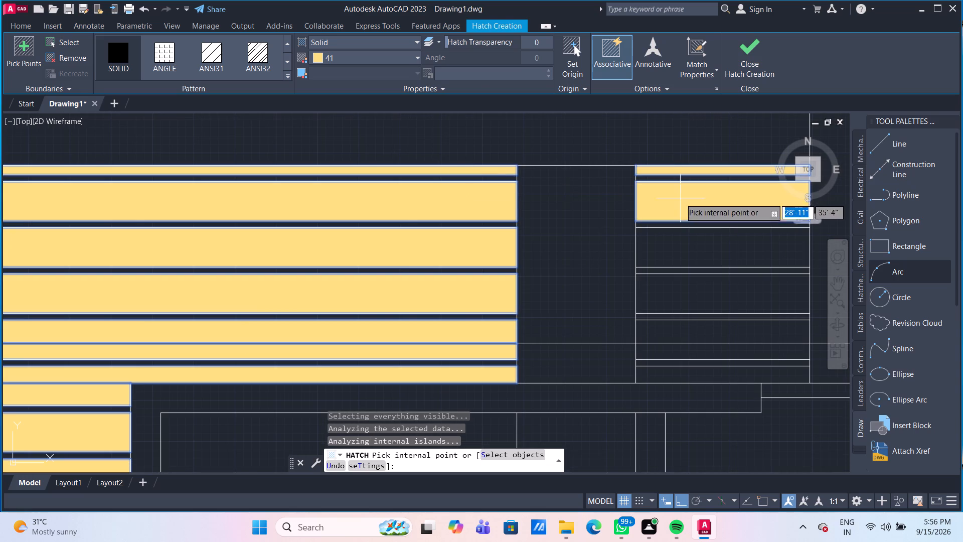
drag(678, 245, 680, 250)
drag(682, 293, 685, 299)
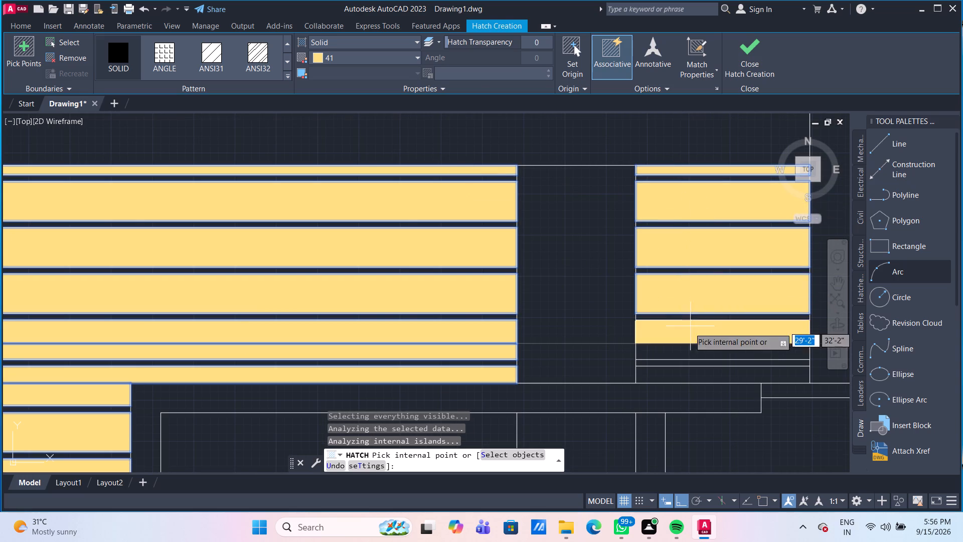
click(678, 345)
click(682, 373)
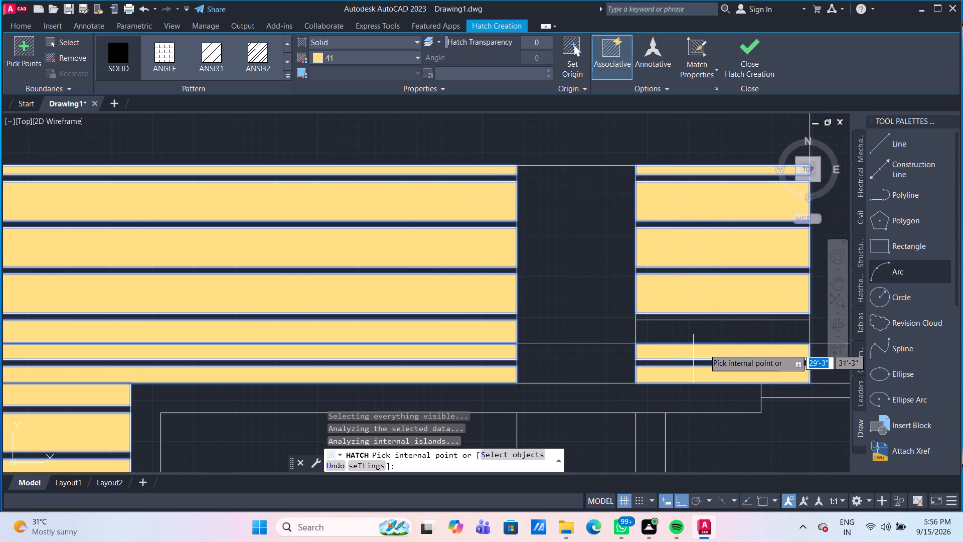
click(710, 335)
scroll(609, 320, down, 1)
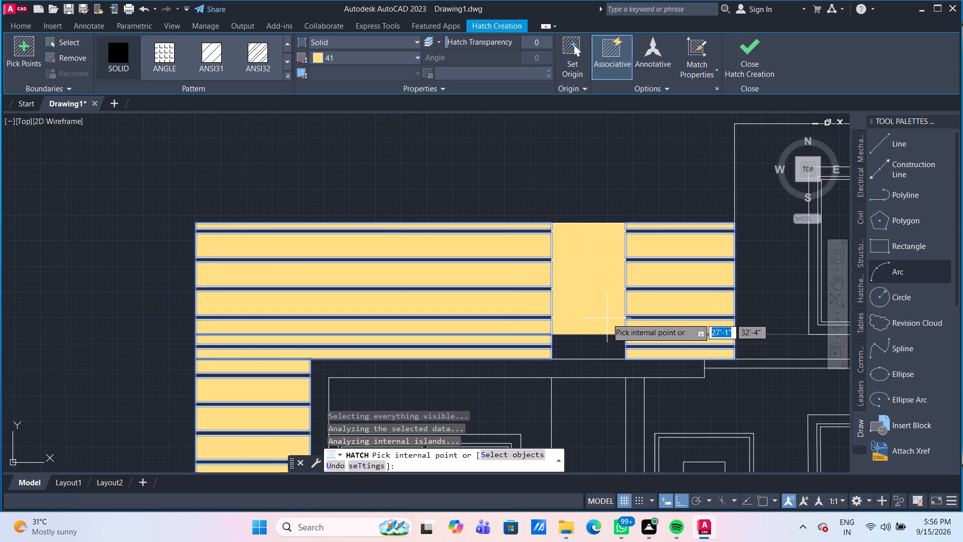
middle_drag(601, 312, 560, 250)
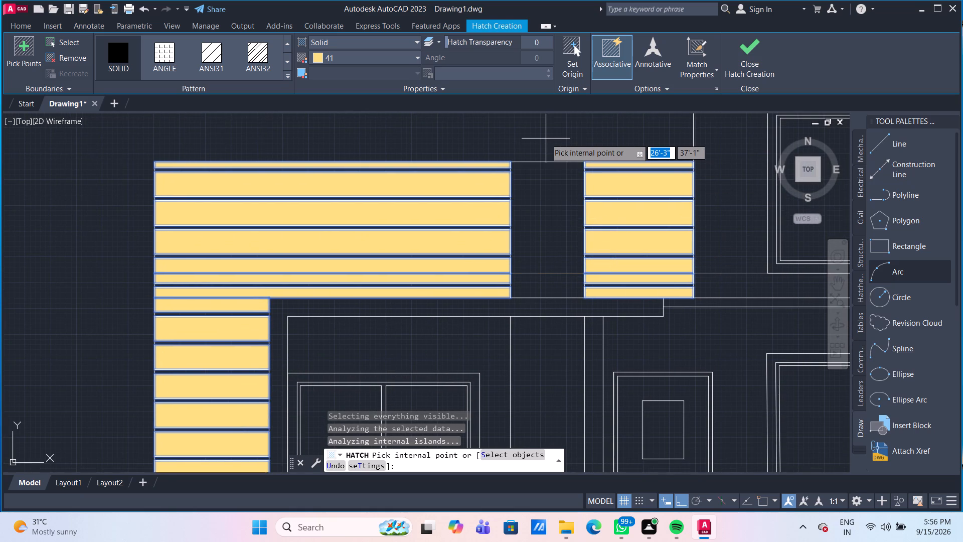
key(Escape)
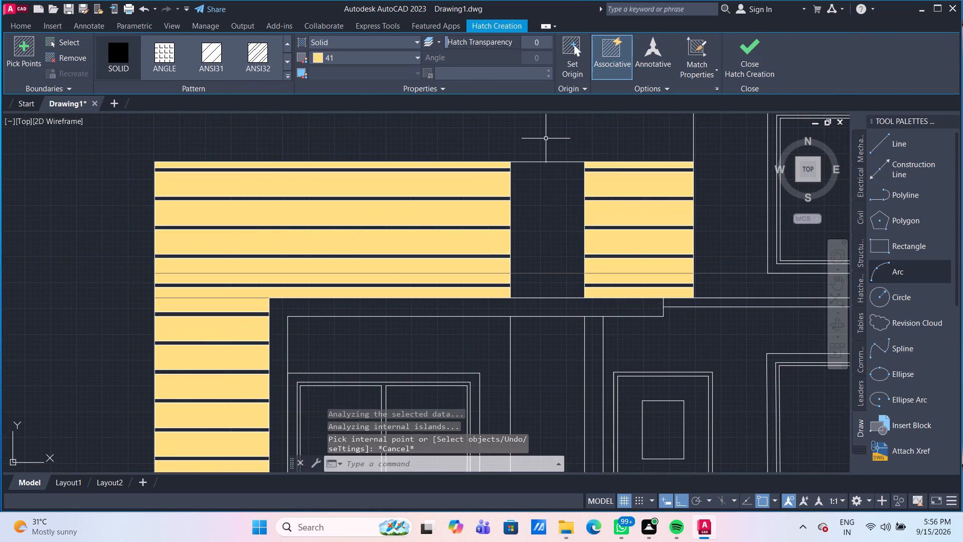
Examine the hatched parapet and left wall, closely checking the wall bands and grooves around the first-floor slab level.
scroll(546, 139, down, 3)
scroll(537, 161, up, 2)
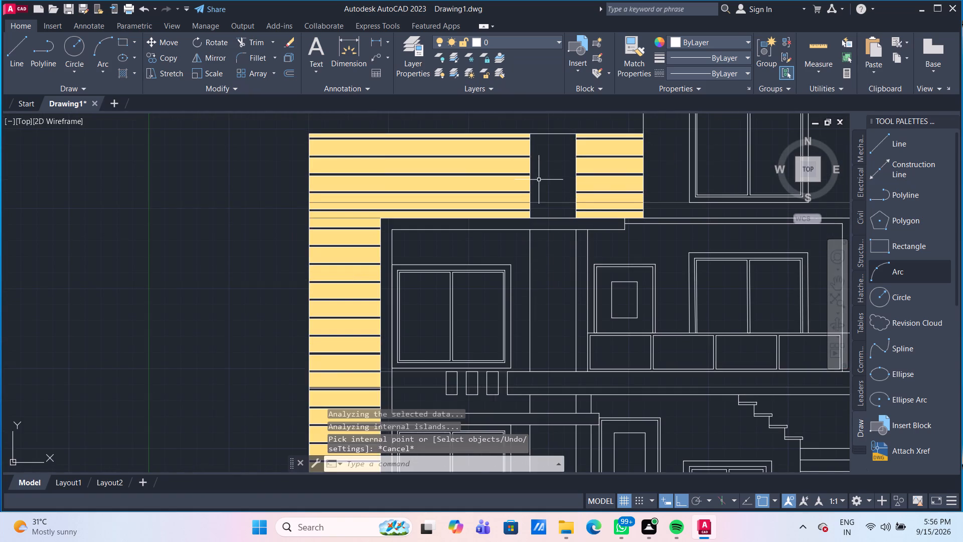
scroll(539, 182, up, 1)
scroll(551, 209, down, 1)
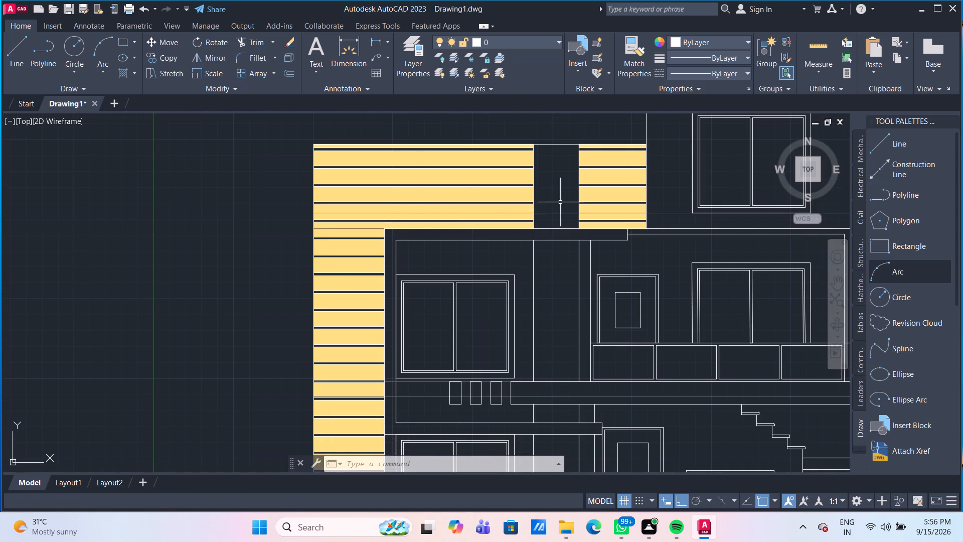
middle_drag(572, 204, 500, 204)
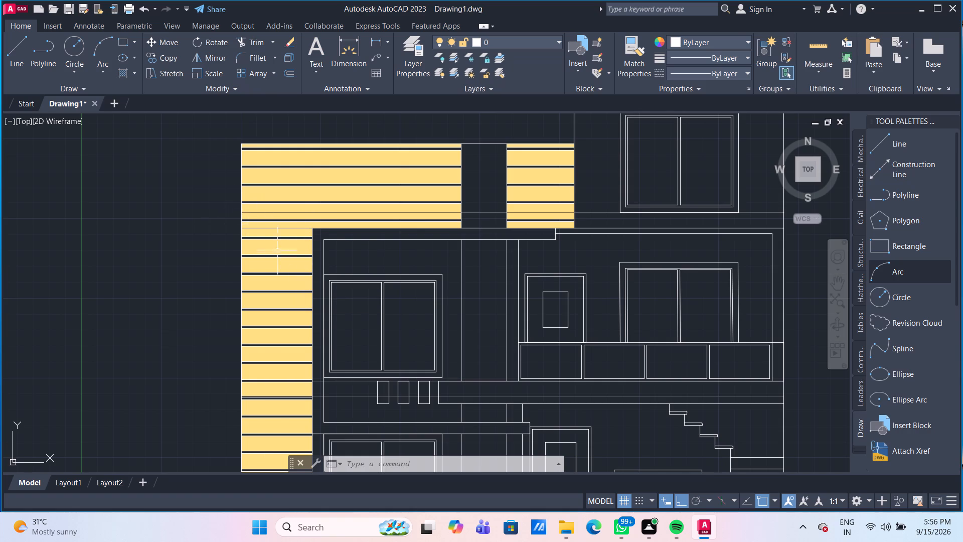
scroll(345, 276, down, 3)
scroll(386, 288, up, 2)
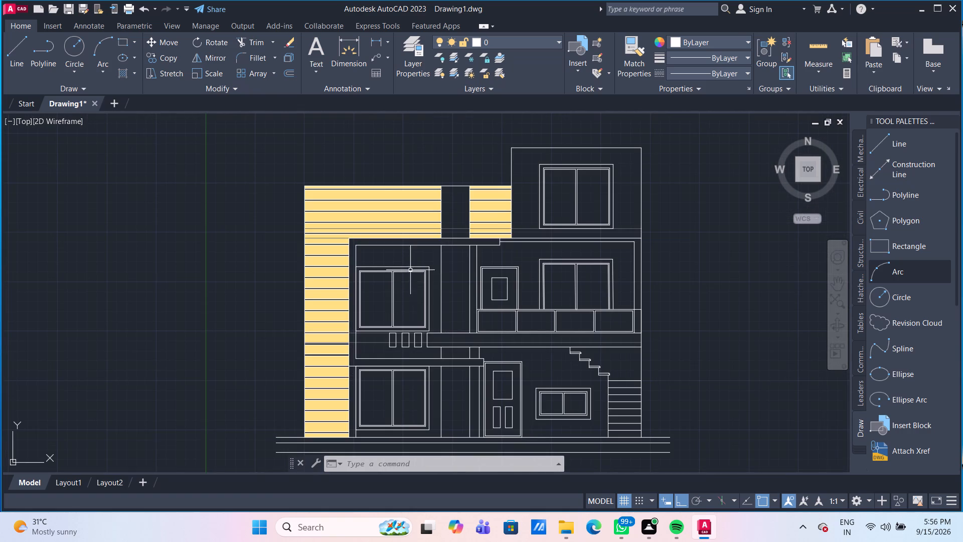
middle_drag(407, 290, 437, 221)
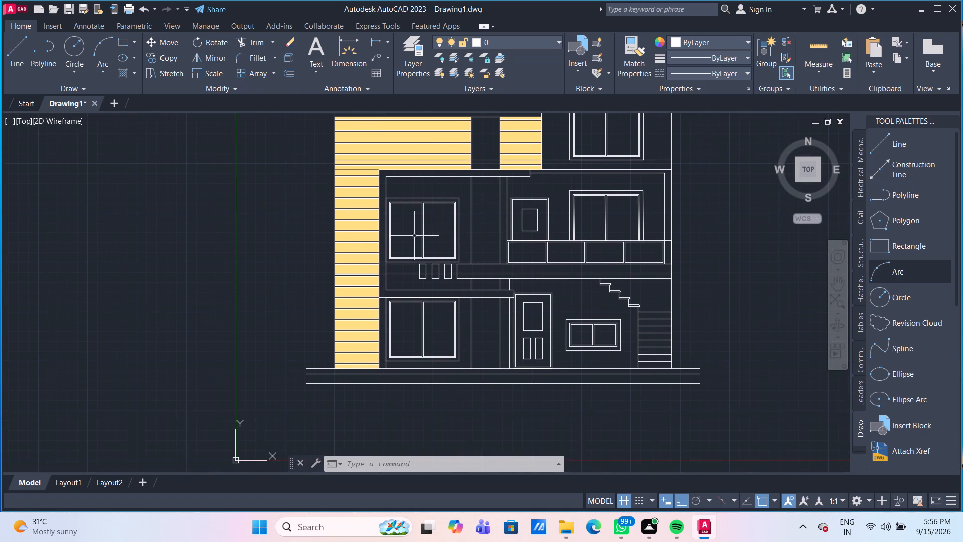
scroll(383, 279, up, 3)
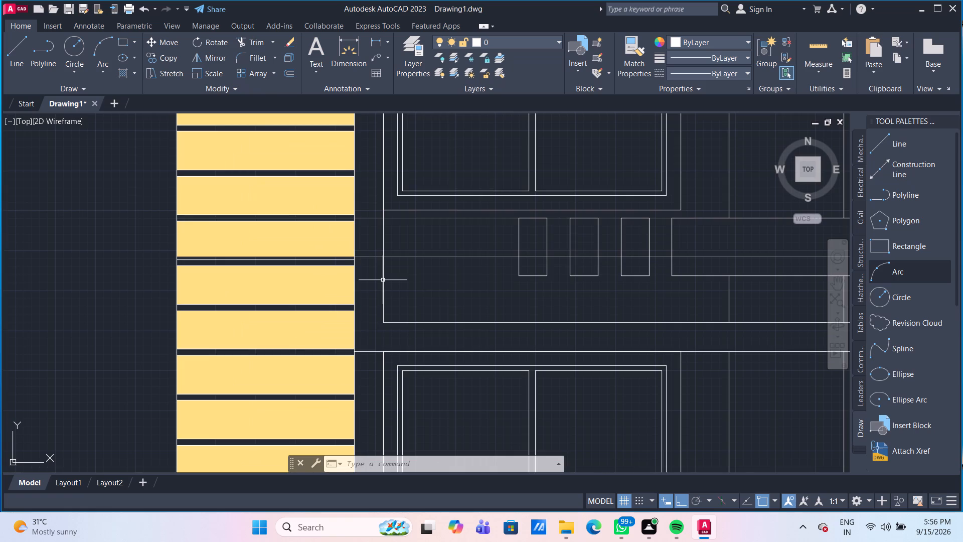
scroll(367, 282, up, 1)
middle_drag(367, 279, 450, 322)
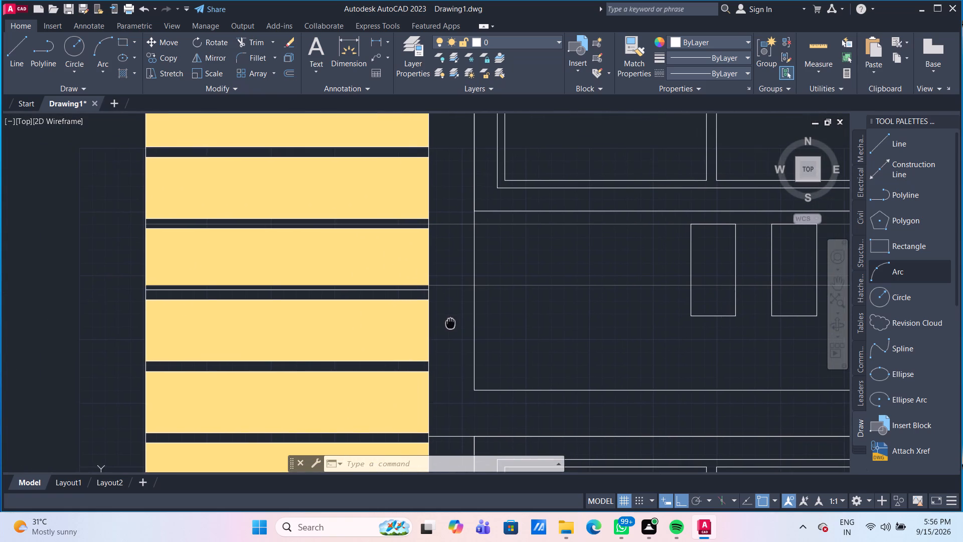
middle_drag(450, 322, 451, 323)
scroll(388, 232, up, 1)
scroll(390, 234, down, 1)
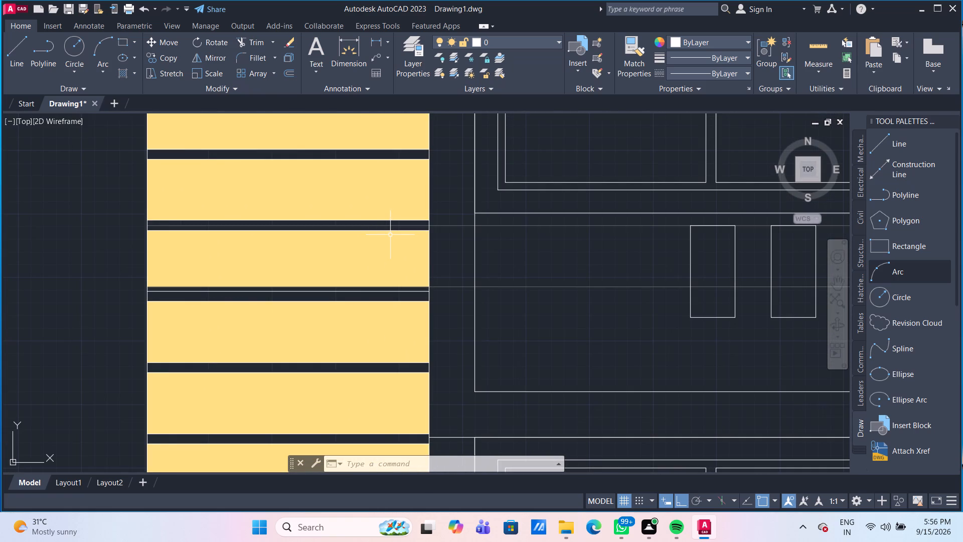
middle_drag(400, 204, 404, 209)
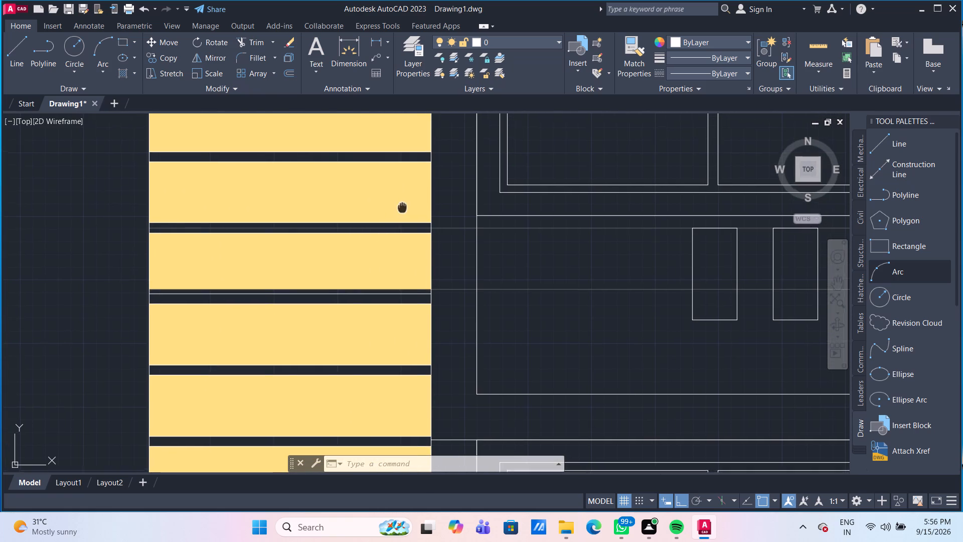
middle_drag(404, 209, 420, 252)
Erase the solid colour 41 hatch covering the grooved wall bands.
click(404, 243)
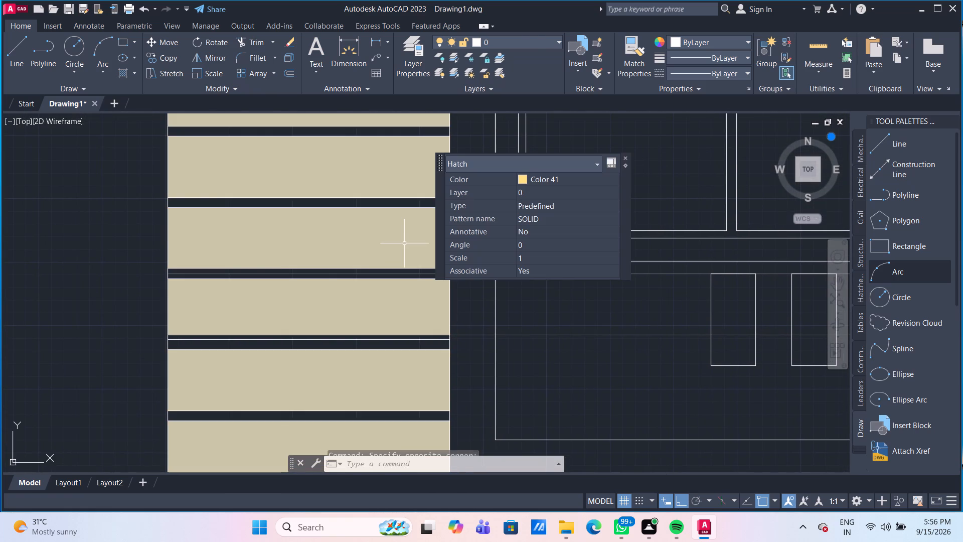
key(Delete)
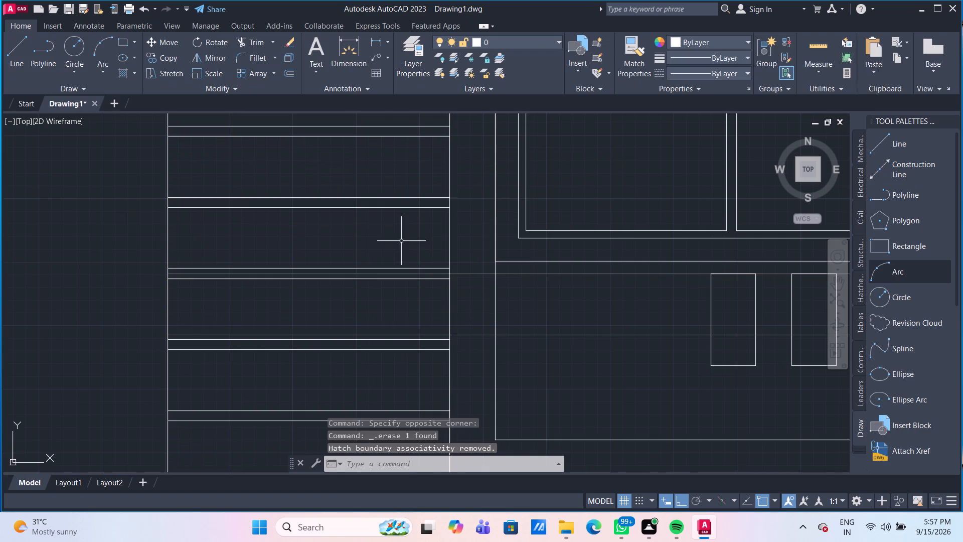
Start a new SOLID hatch in colour 41 and fill the five lowest bands of the grooved left wall.
scroll(401, 241, down, 6)
scroll(392, 327, up, 4)
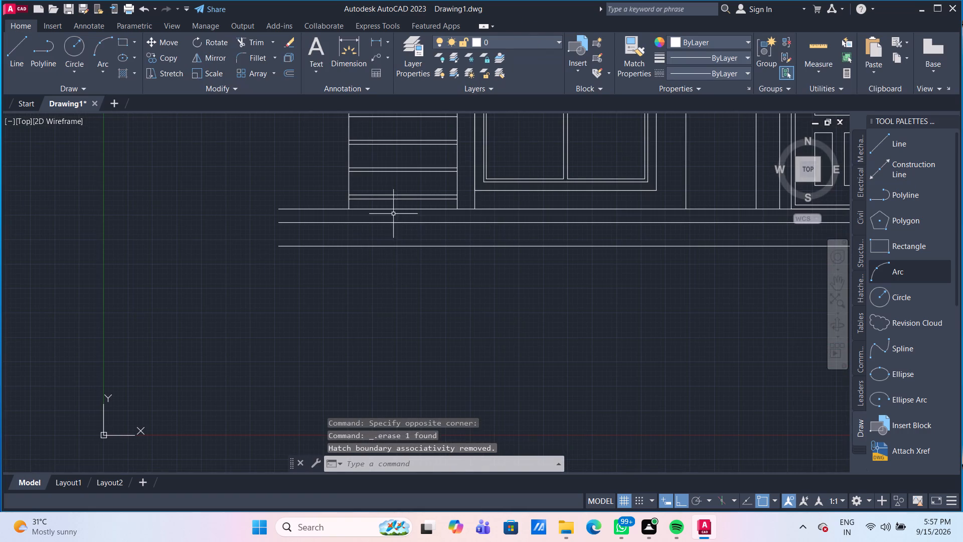
scroll(393, 211, up, 1)
middle_drag(395, 214, 391, 336)
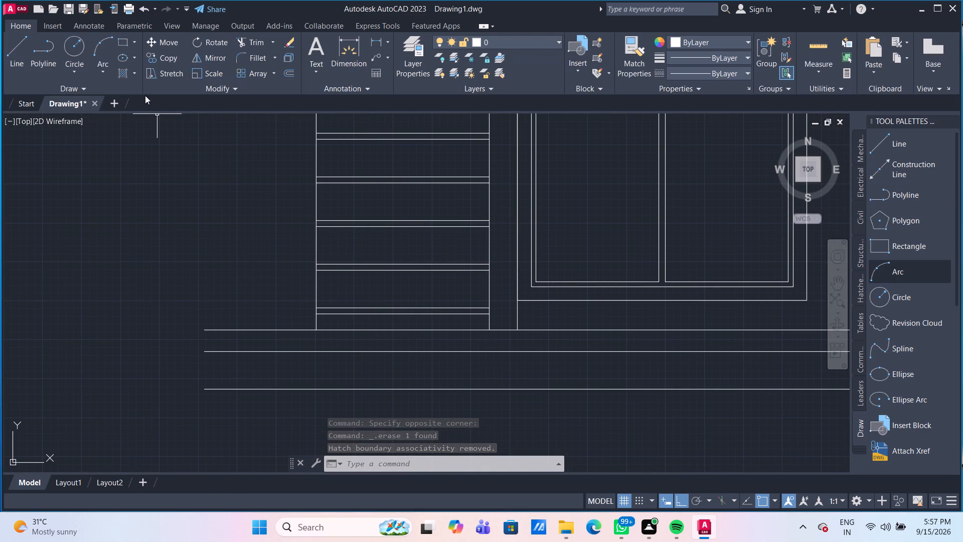
click(126, 74)
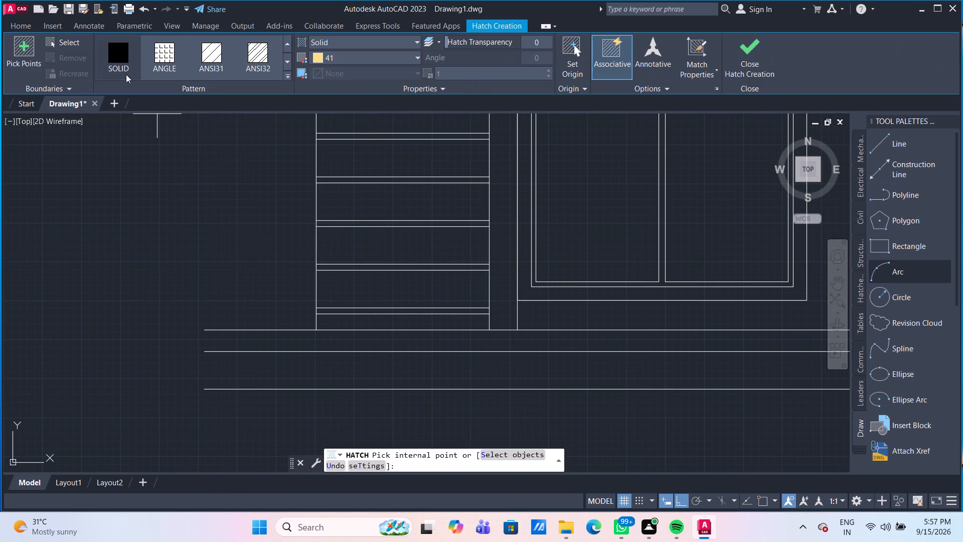
click(361, 322)
click(391, 280)
click(399, 238)
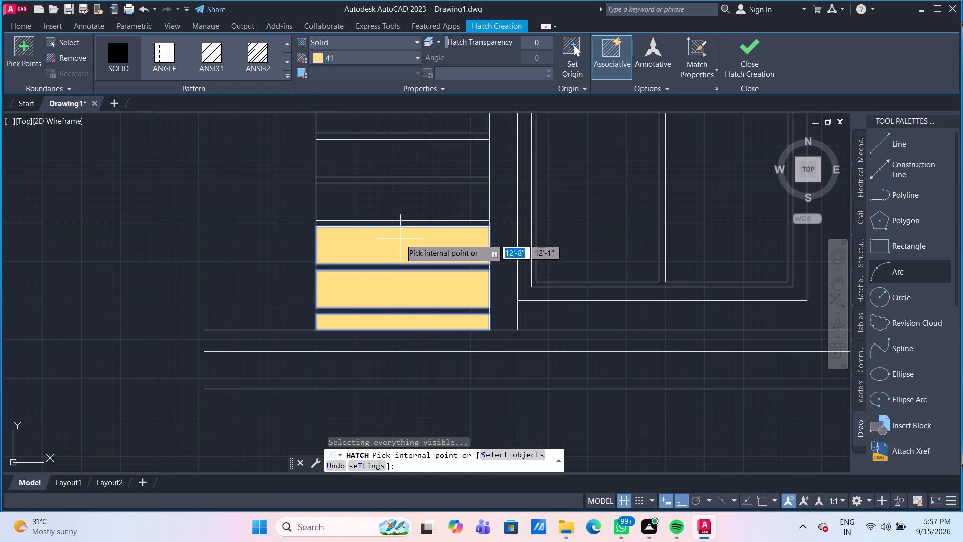
click(404, 211)
click(407, 168)
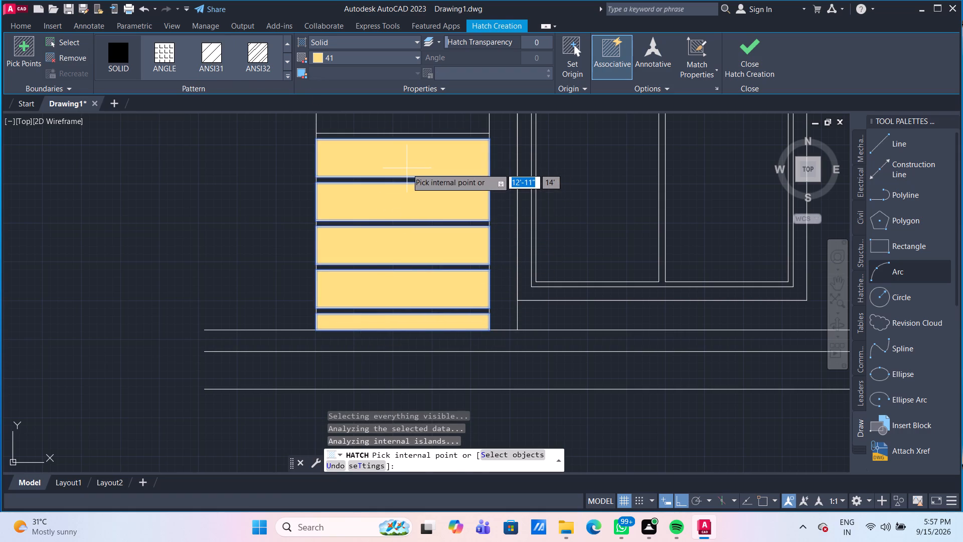
Continue the hatch up the left wall through four more bands and both parts of the band split by the thin floor-level line.
middle_drag(416, 167, 374, 400)
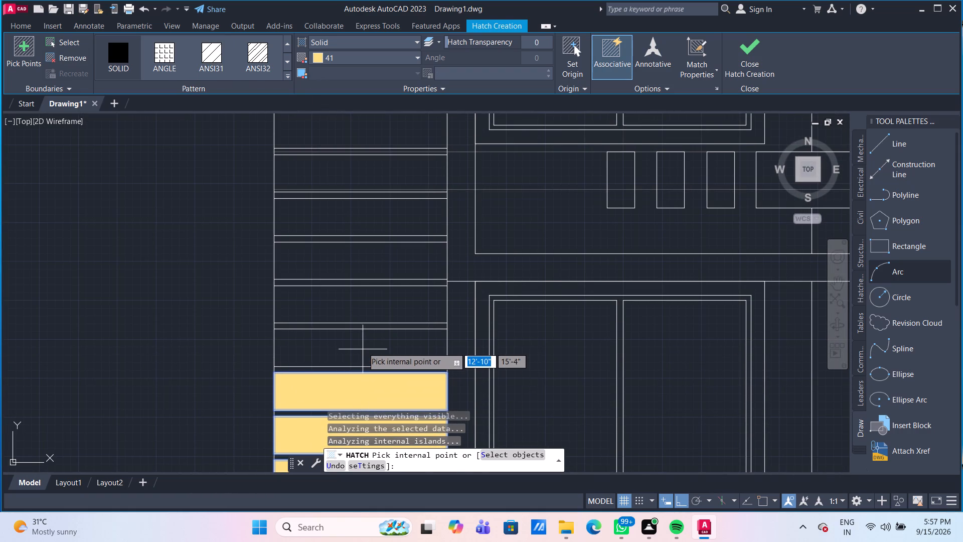
scroll(363, 346, up, 1)
click(363, 346)
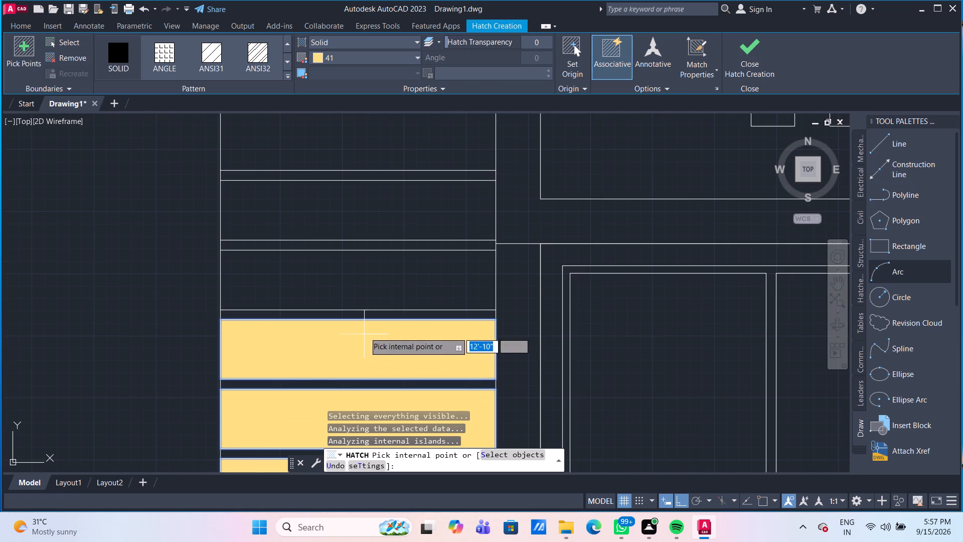
click(382, 287)
click(389, 206)
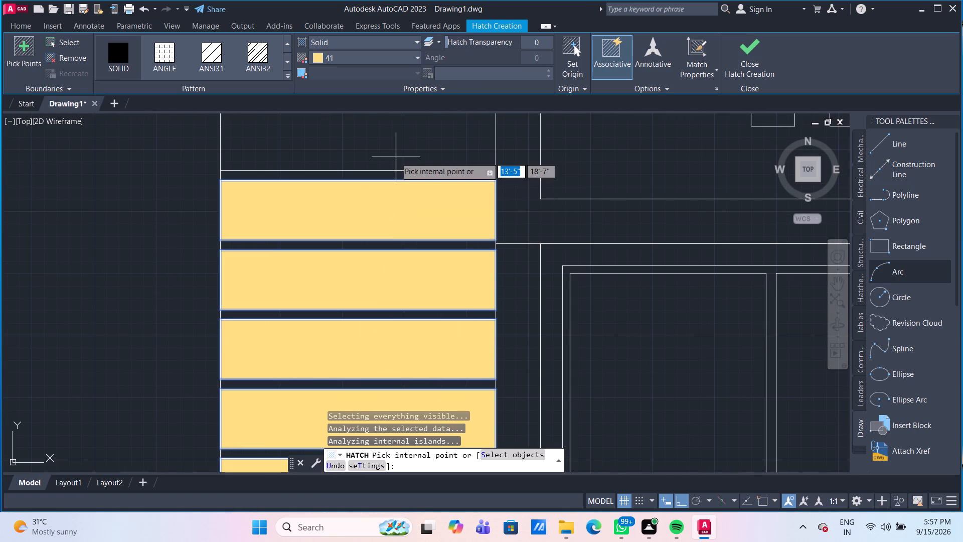
click(396, 157)
middle_drag(411, 156, 371, 345)
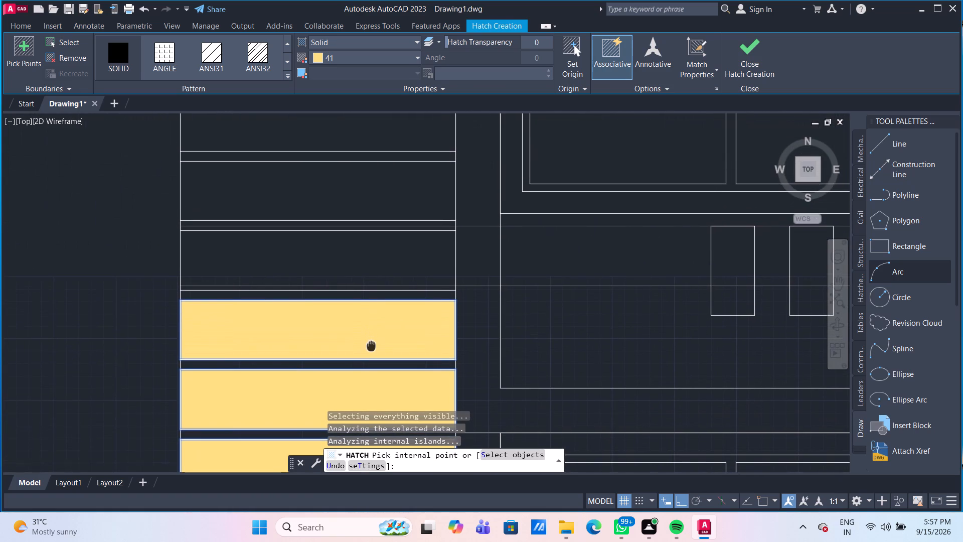
middle_drag(371, 345, 373, 347)
scroll(361, 284, up, 2)
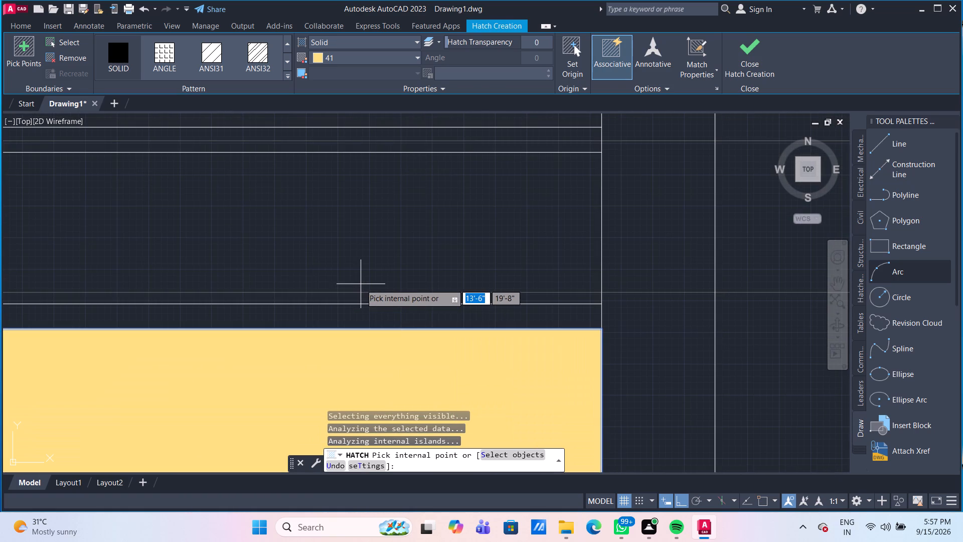
click(360, 281)
click(359, 300)
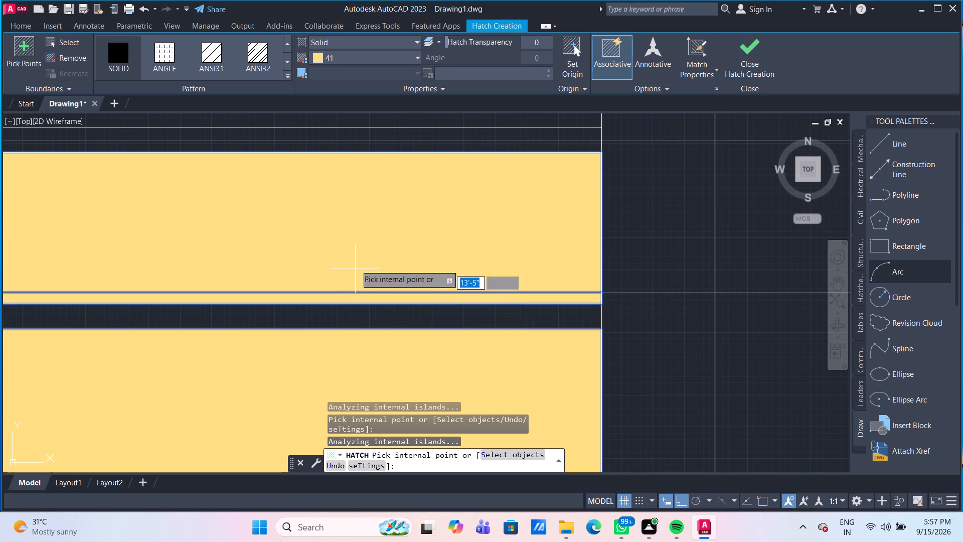
Continue the SOLID colour 41 hatch up the left wall through eight more bands and the partial band directly beneath the parapet.
scroll(362, 243, down, 1)
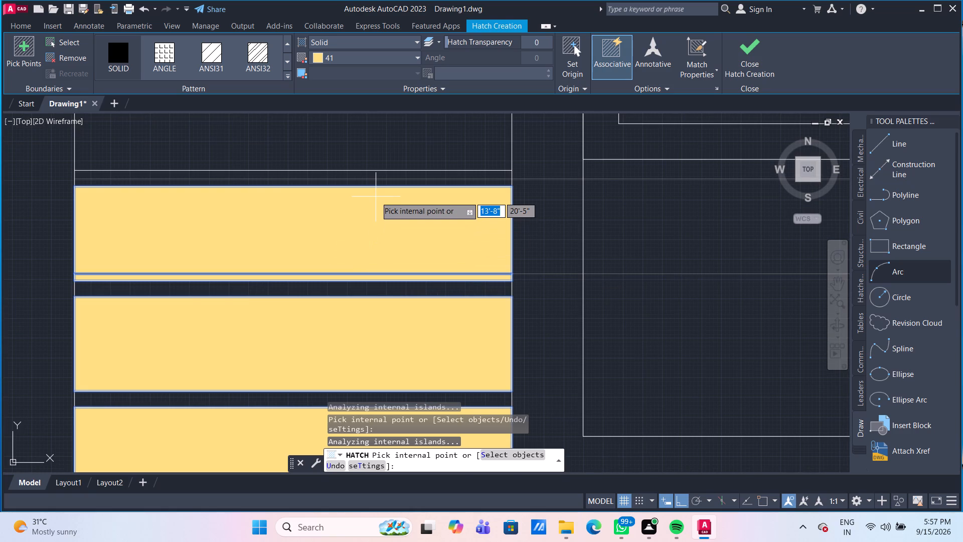
middle_drag(382, 204, 346, 284)
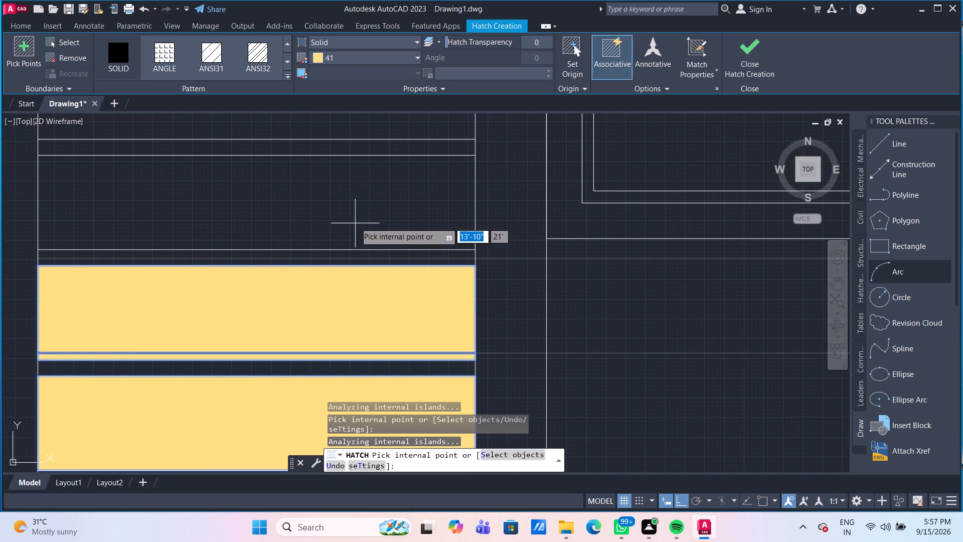
click(364, 213)
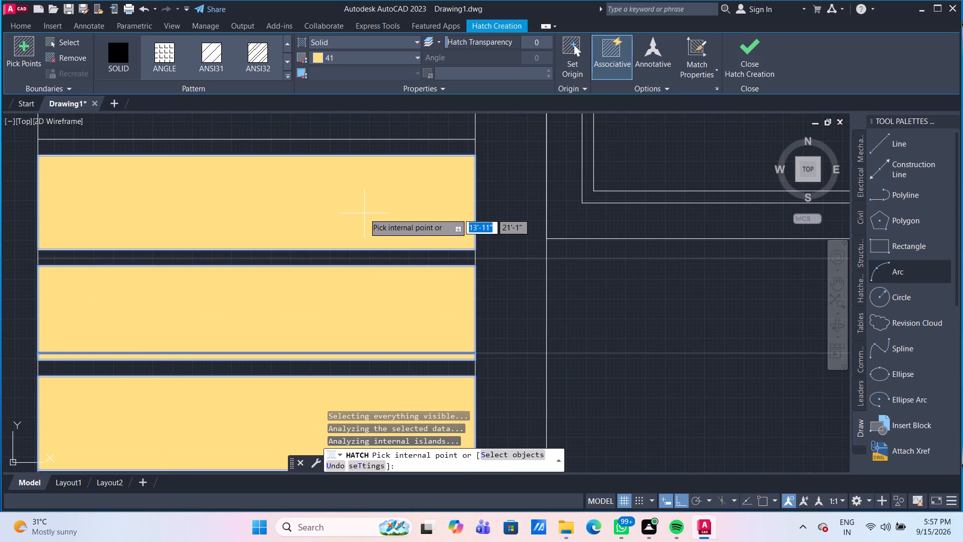
scroll(364, 213, down, 2)
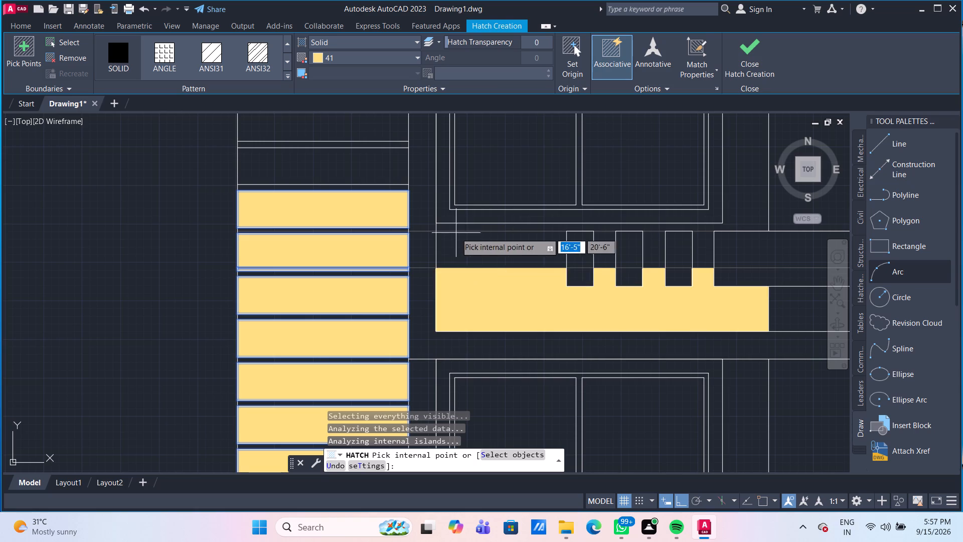
click(389, 168)
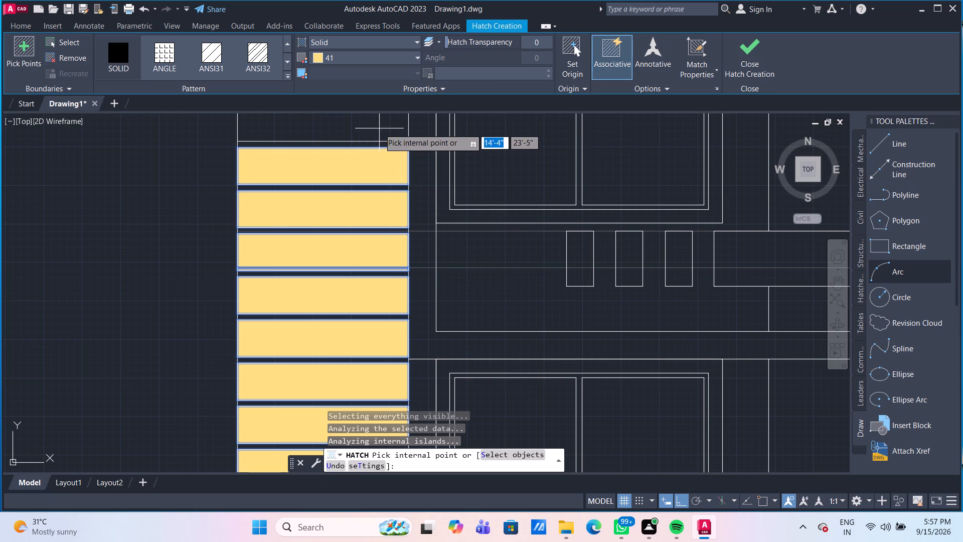
middle_drag(382, 129, 359, 308)
click(338, 291)
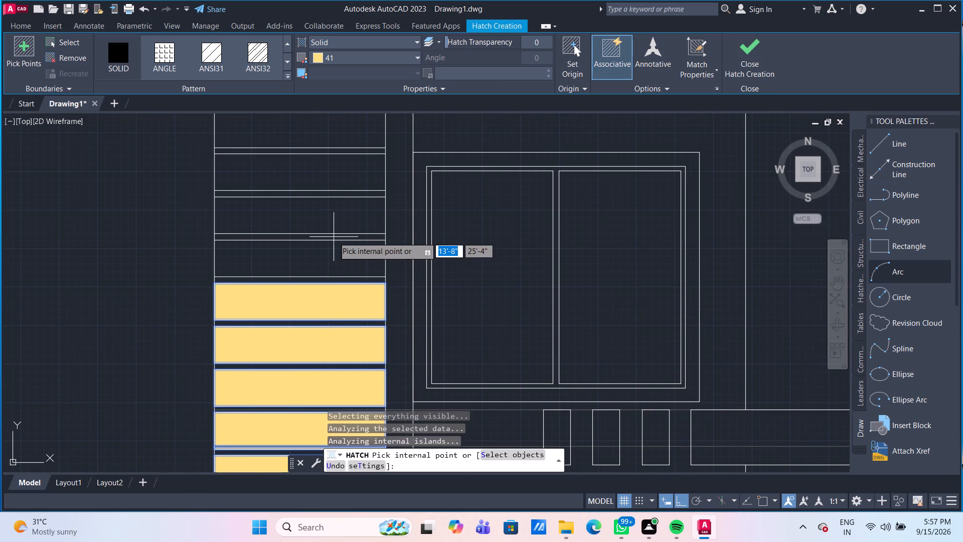
click(339, 257)
click(332, 209)
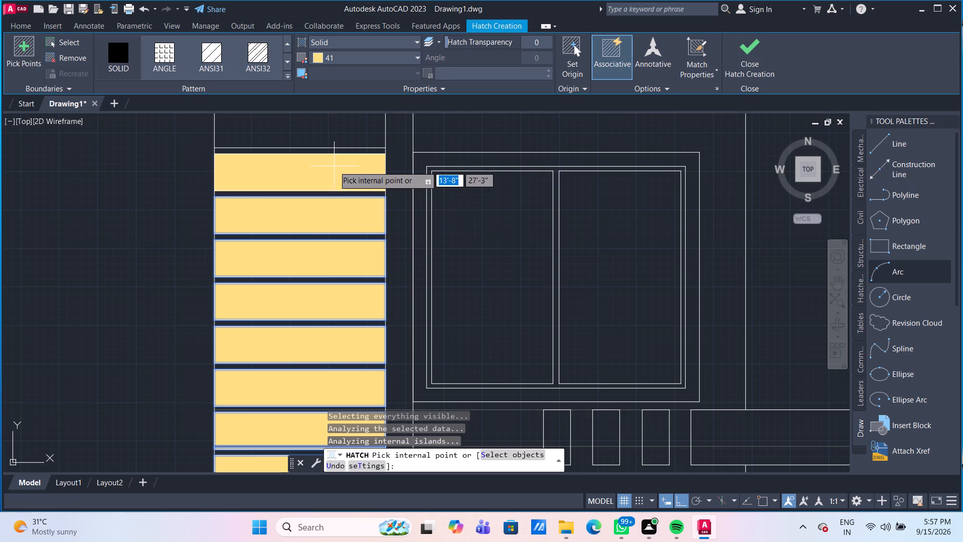
click(334, 166)
middle_drag(345, 140, 332, 288)
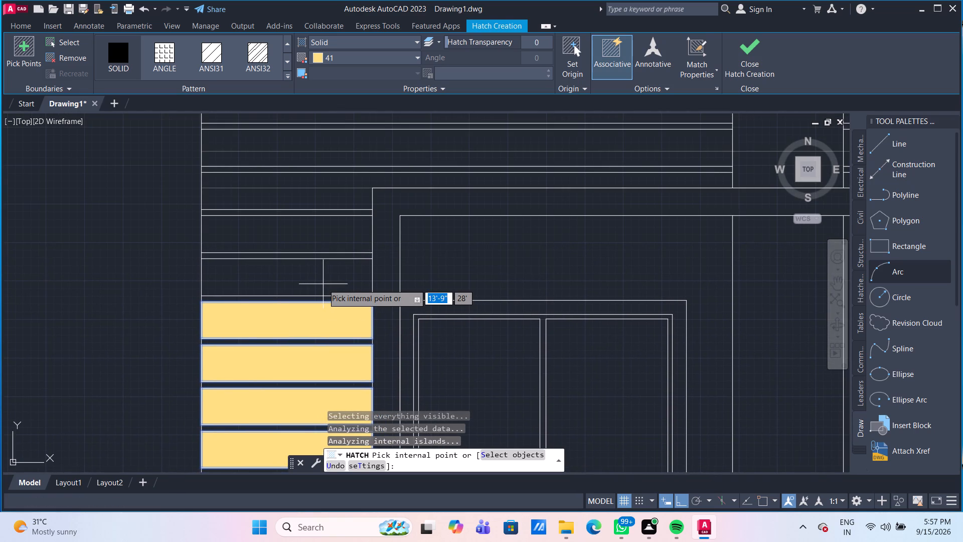
click(320, 280)
click(321, 234)
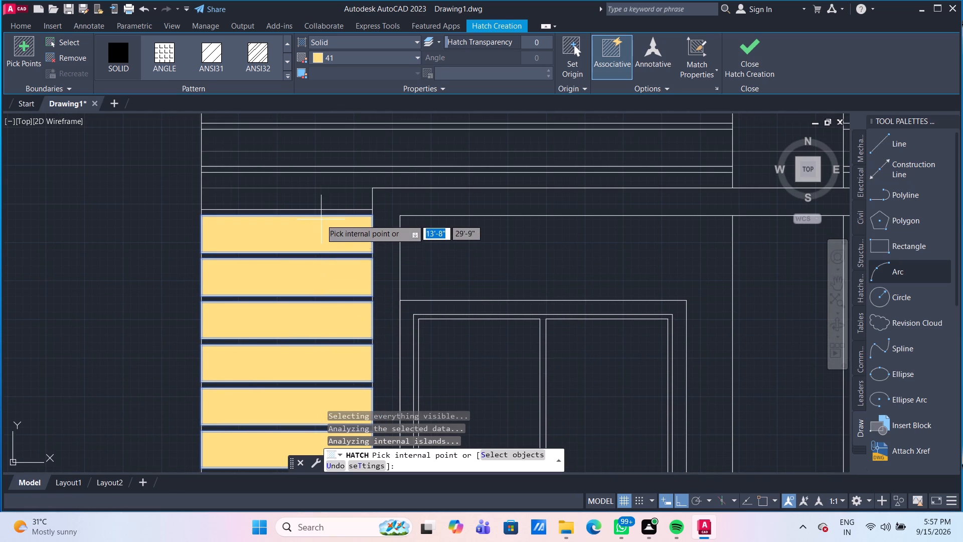
scroll(321, 211, up, 1)
click(322, 192)
Extend the hatch across the long left parapet section, filling its lowest strip, both parts of the split band, three full bands and the top strip.
click(340, 151)
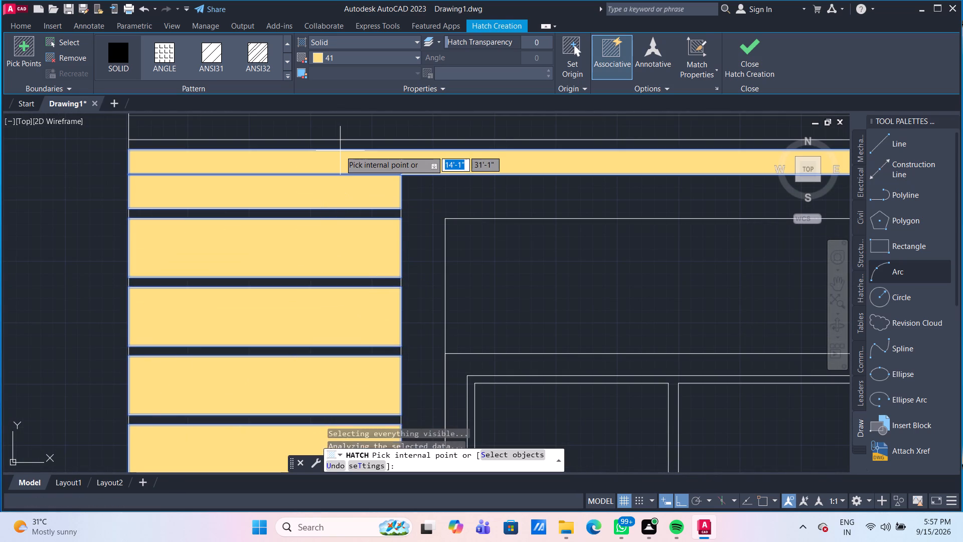
middle_drag(351, 134, 332, 265)
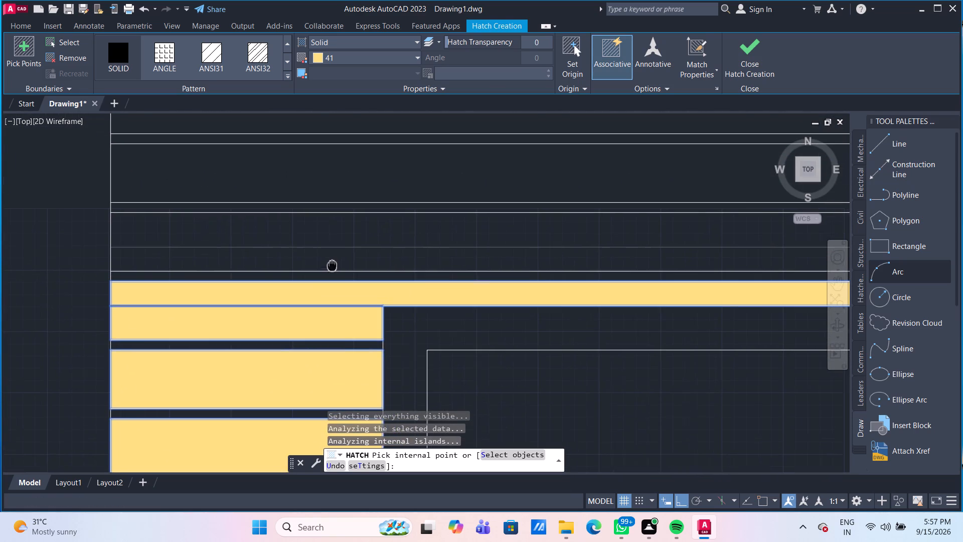
click(327, 255)
click(335, 228)
scroll(359, 178, down, 1)
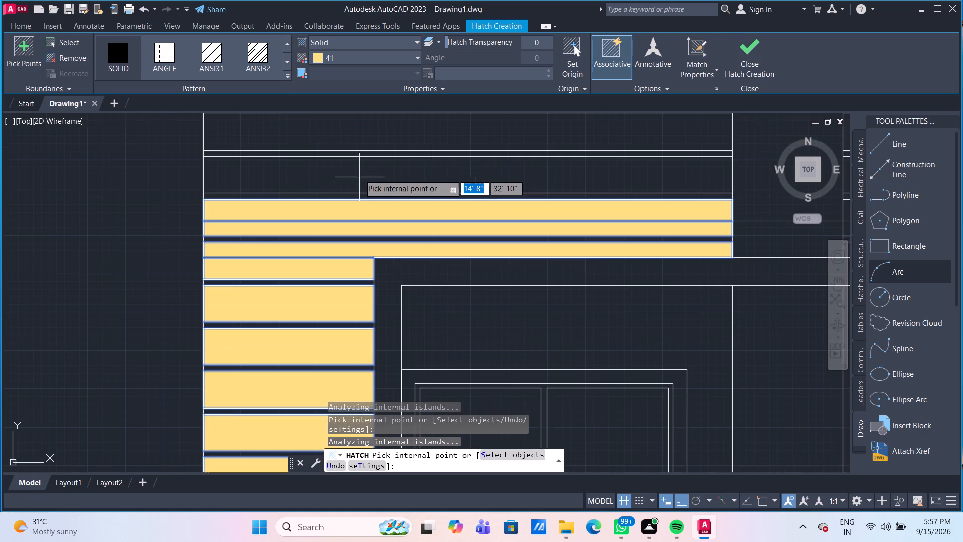
click(359, 174)
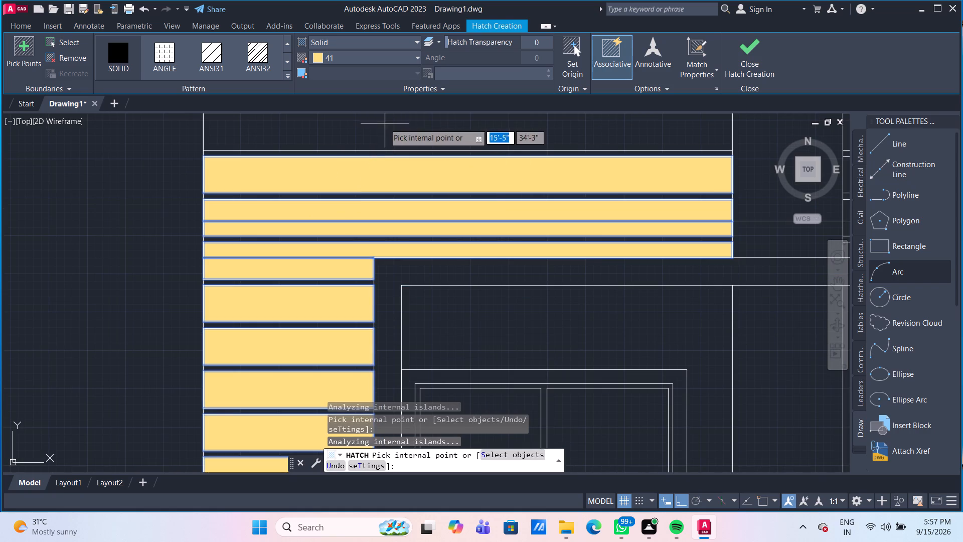
click(385, 124)
middle_drag(390, 148, 267, 281)
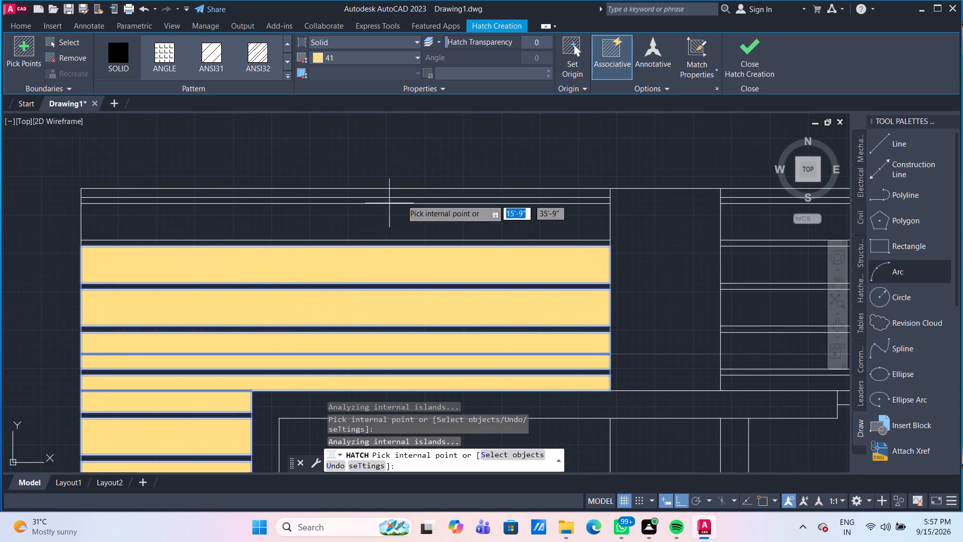
click(431, 219)
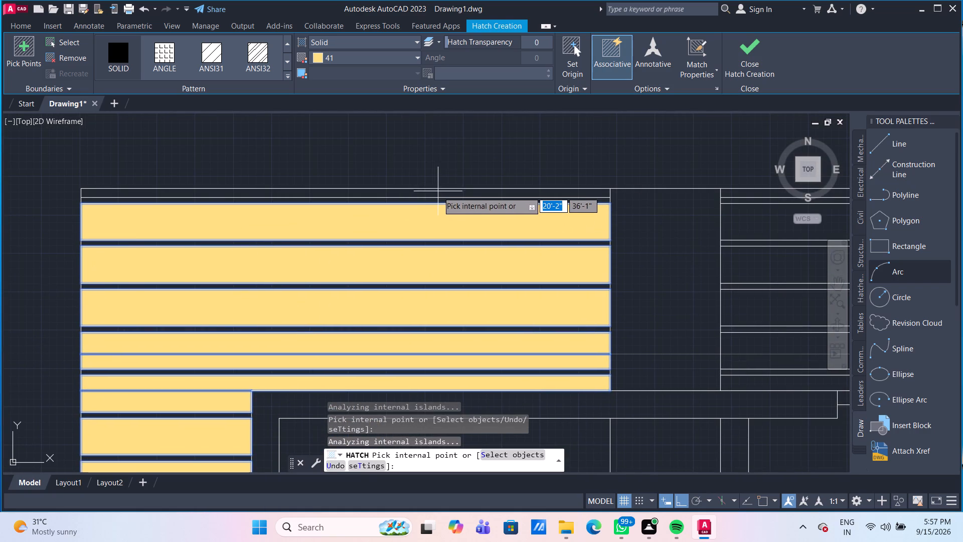
click(439, 193)
scroll(525, 228, down, 1)
Hatch all seven band areas of the short parapet section beyond the plain column in colour 41 and finish the hatch.
middle_drag(602, 243, 391, 192)
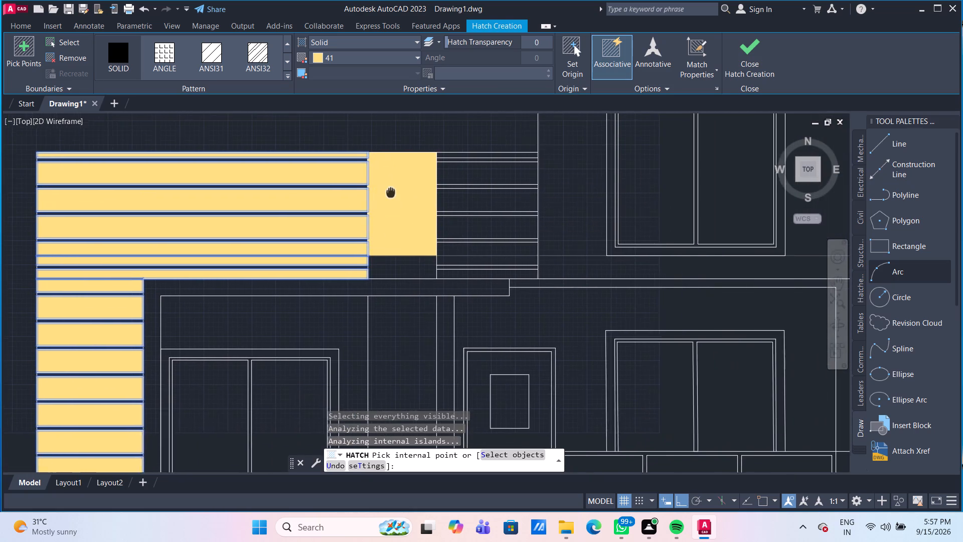
middle_drag(391, 192, 358, 191)
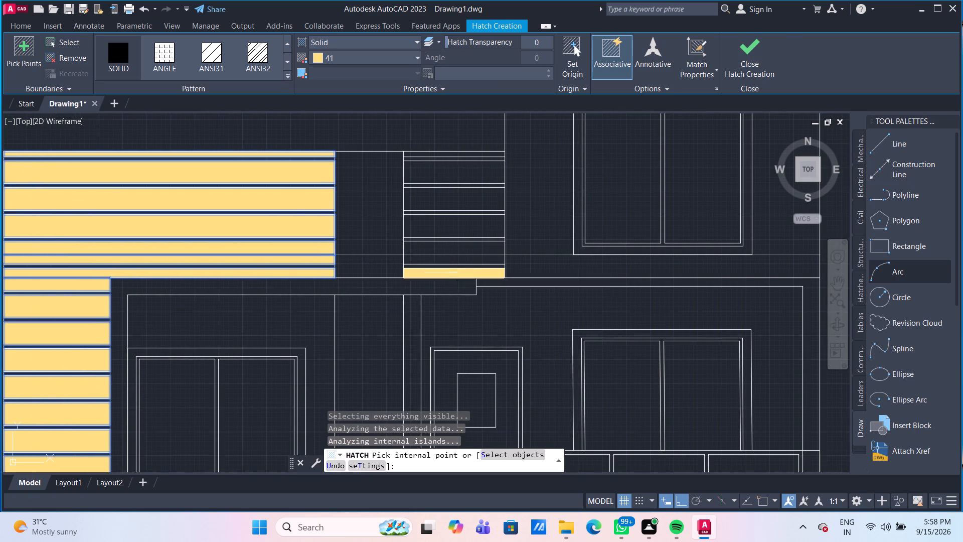
click(448, 273)
click(449, 257)
click(454, 246)
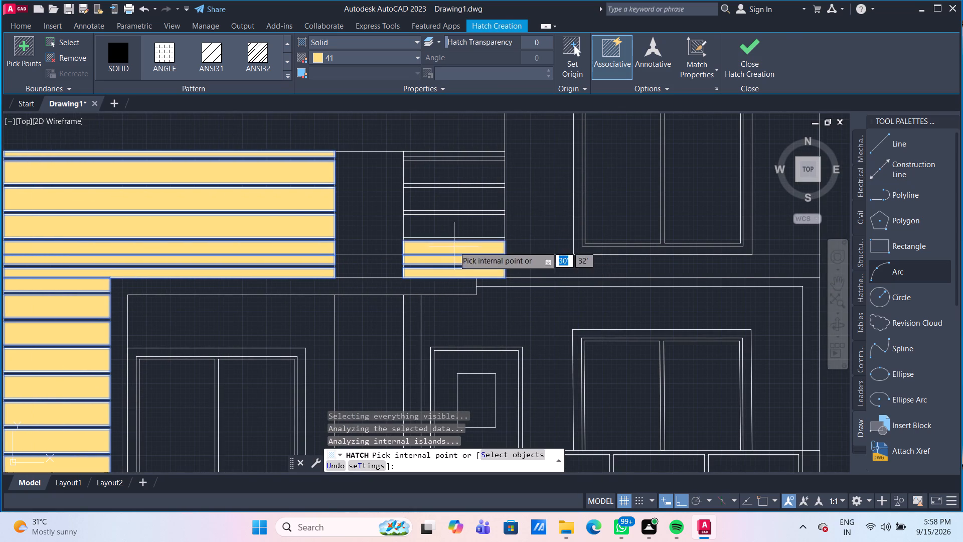
click(452, 226)
click(454, 201)
click(455, 173)
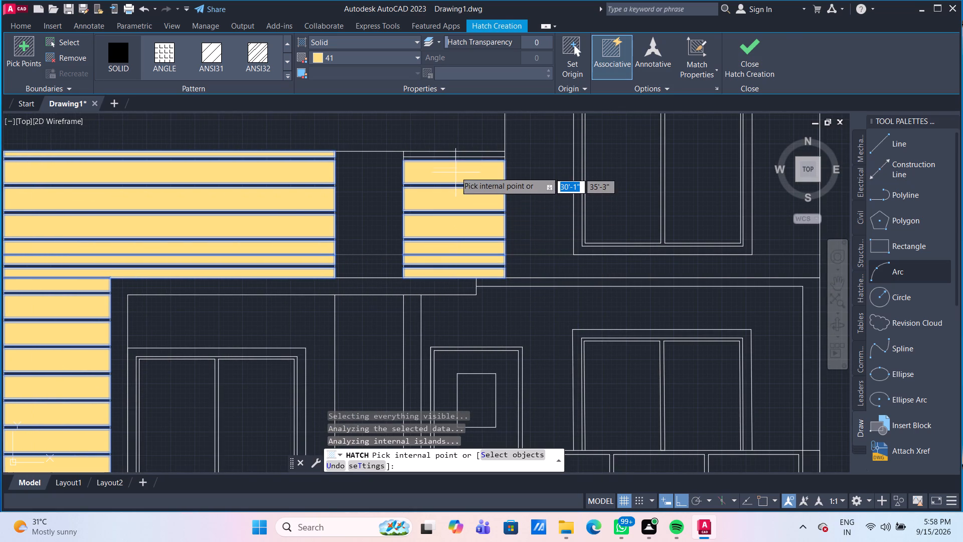
click(455, 156)
scroll(429, 132, down, 2)
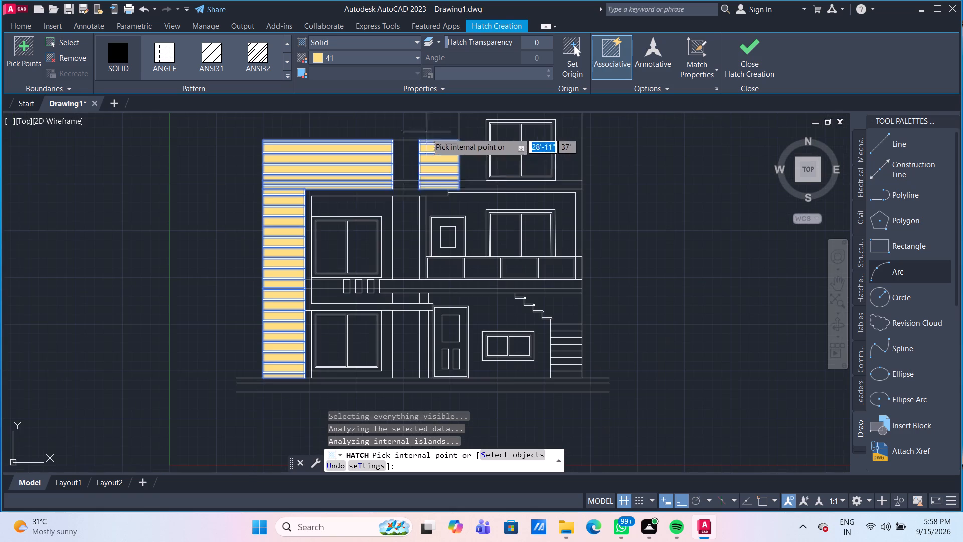
key(Escape)
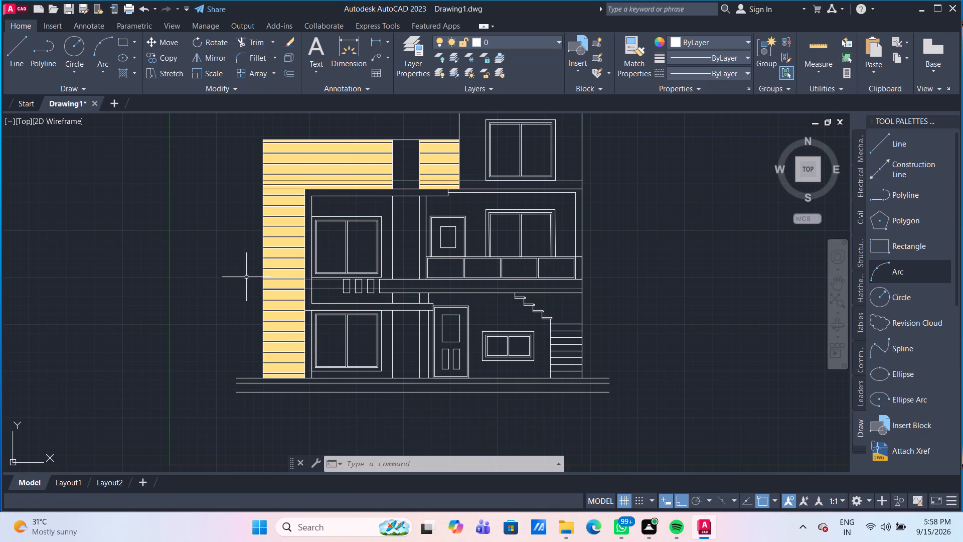
Draw a rectangle 3' wide and 9" high in the empty space to the left of the elevation.
scroll(291, 141, up, 1)
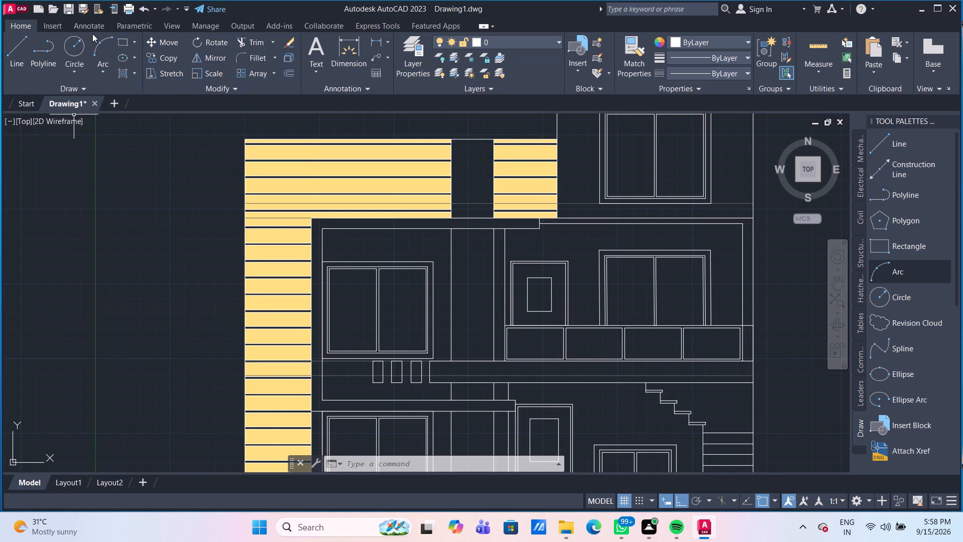
click(119, 45)
scroll(120, 185, up, 2)
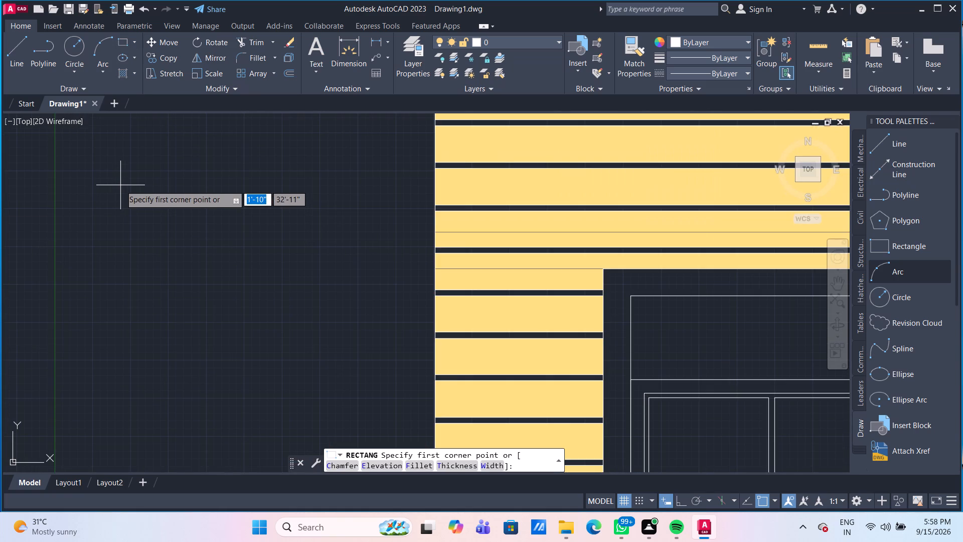
click(118, 187)
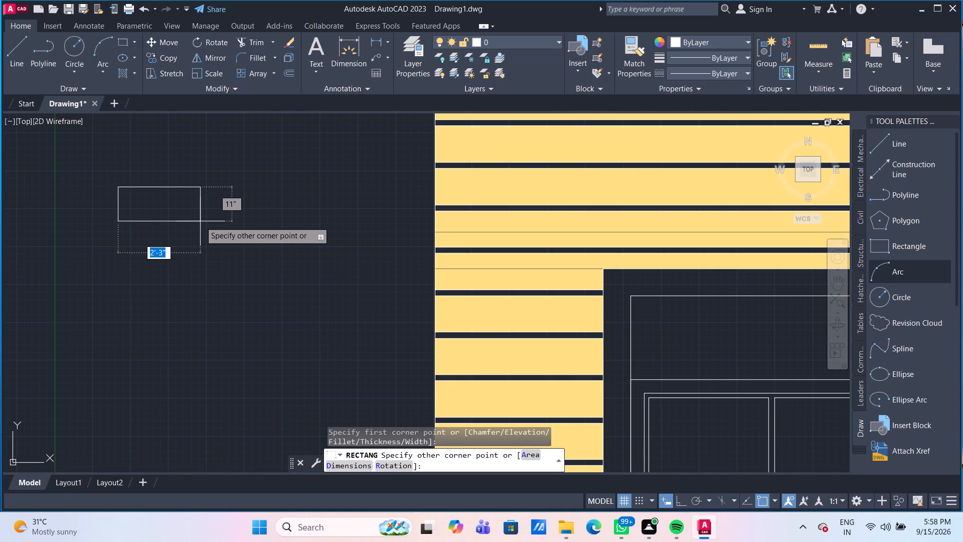
text(3')
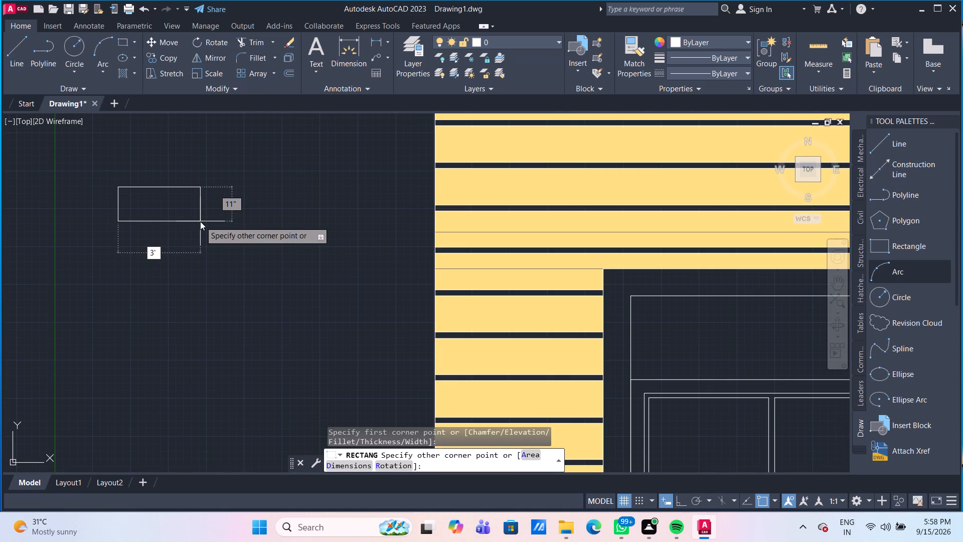
key(Tab)
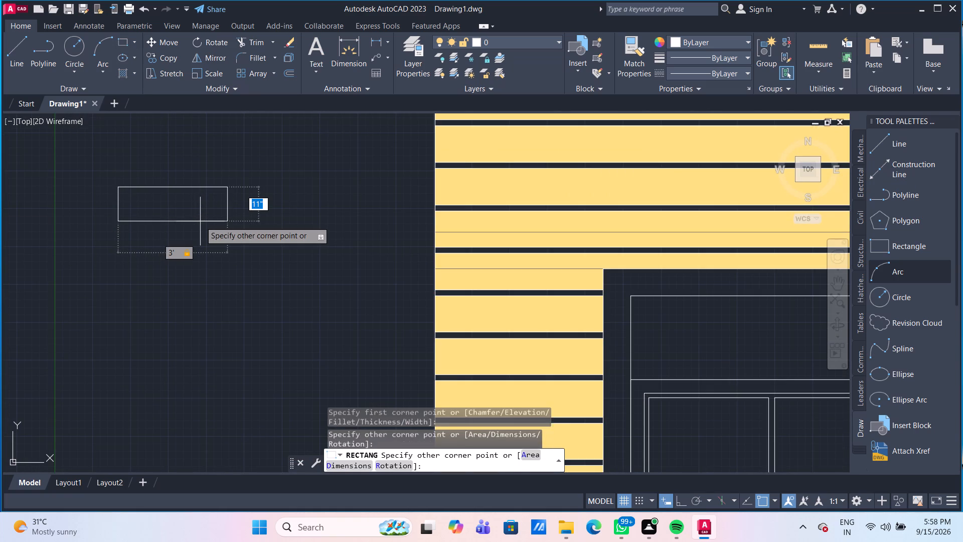
text(9")
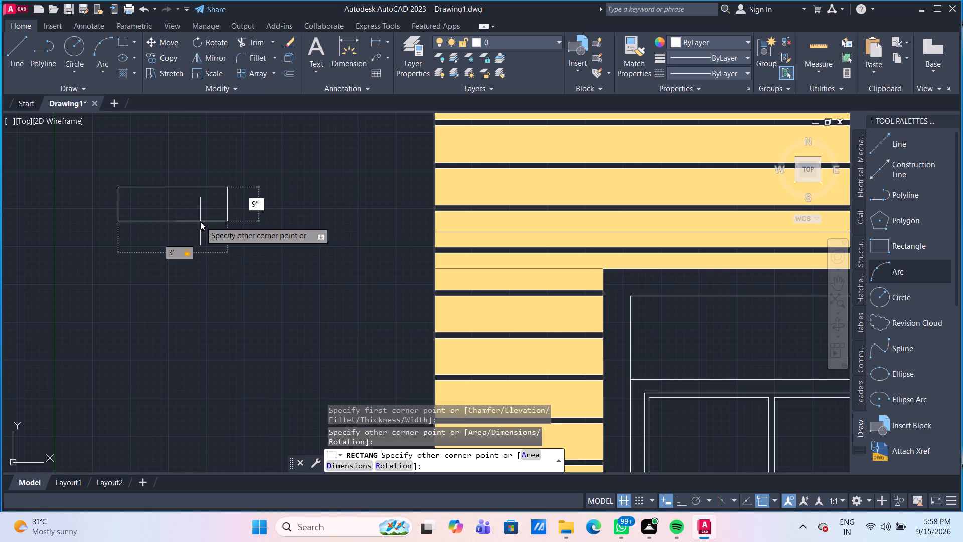
key(Return)
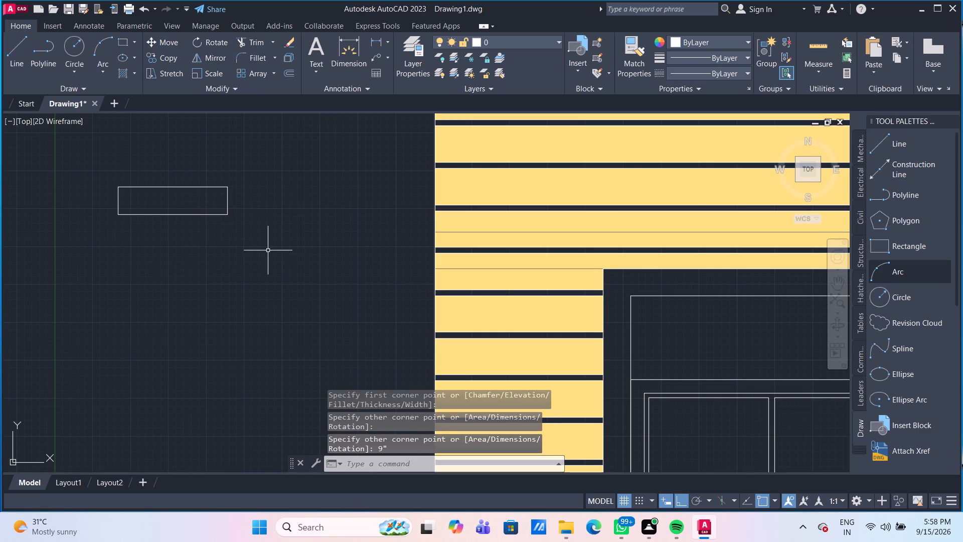
Explode the new 3' by 9" rectangle into separate lines.
drag(275, 249, 269, 246)
click(109, 168)
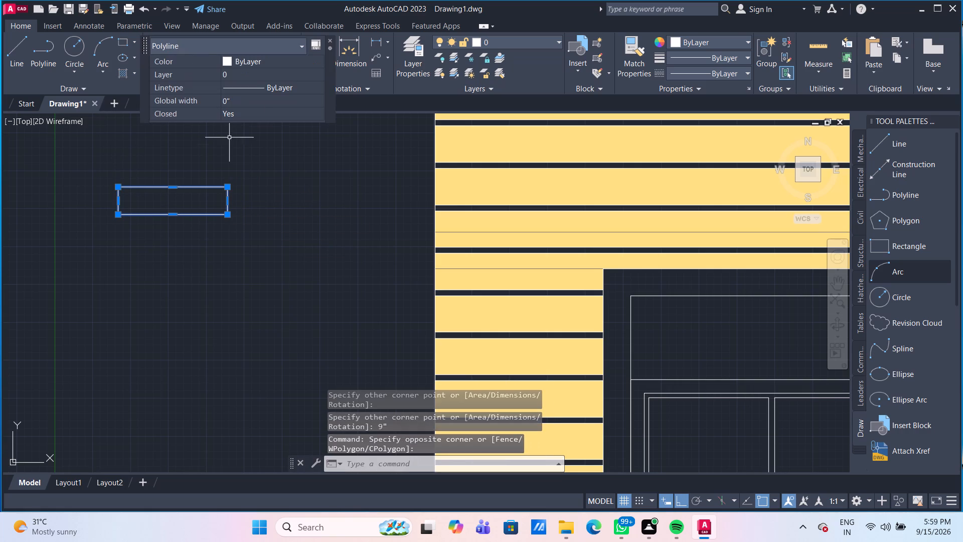
click(330, 40)
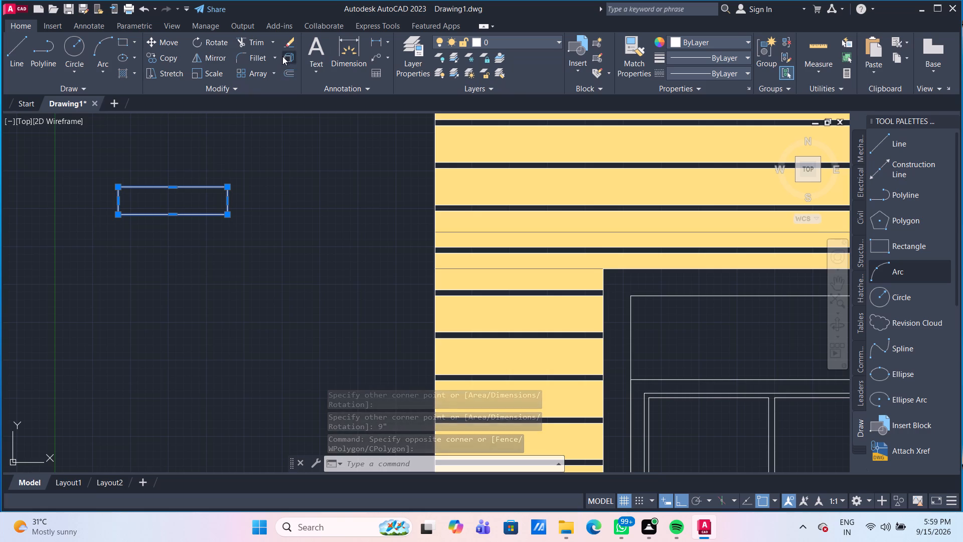
click(286, 58)
Offset the exploded rectangle's right edge 9" inward using the Through option.
scroll(144, 238, up, 1)
middle_drag(176, 171, 216, 220)
text(OF)
key(Return)
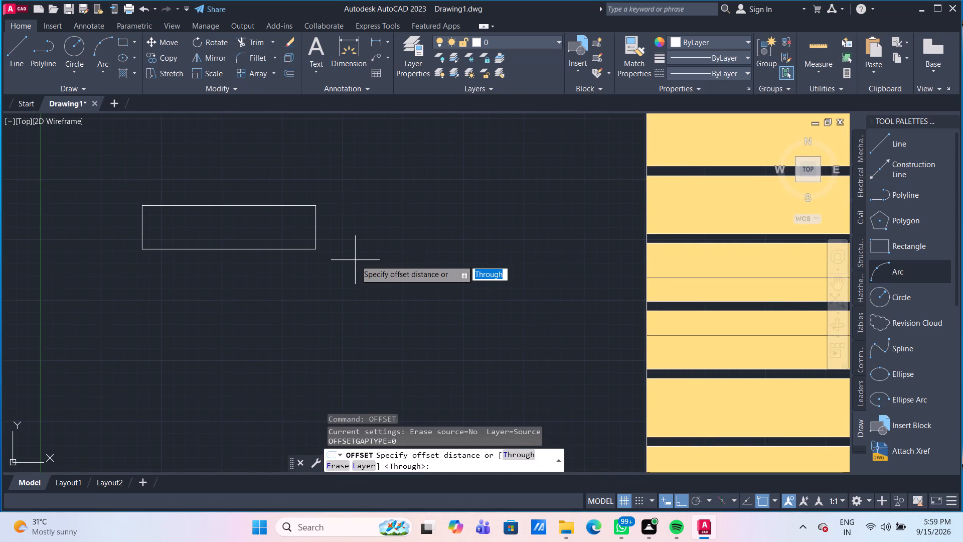
key(Return)
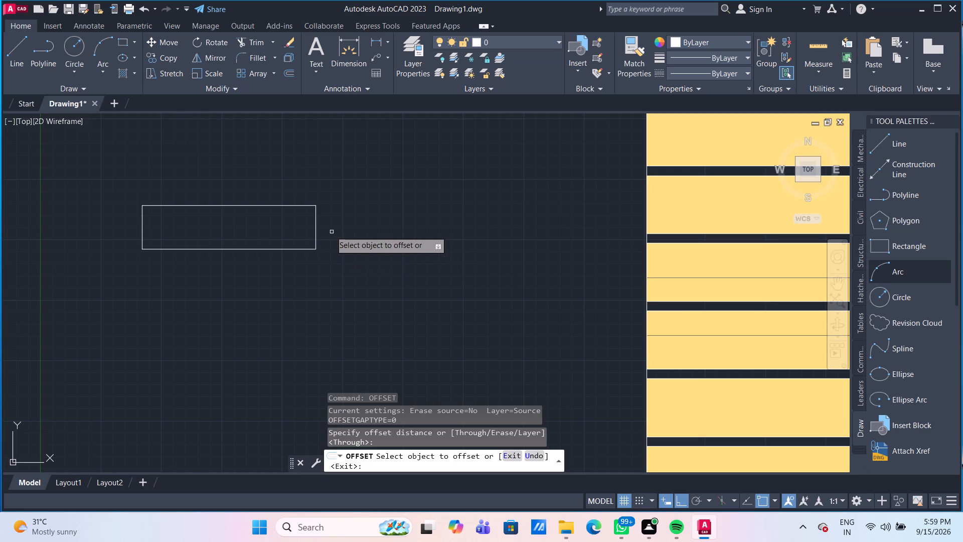
click(315, 219)
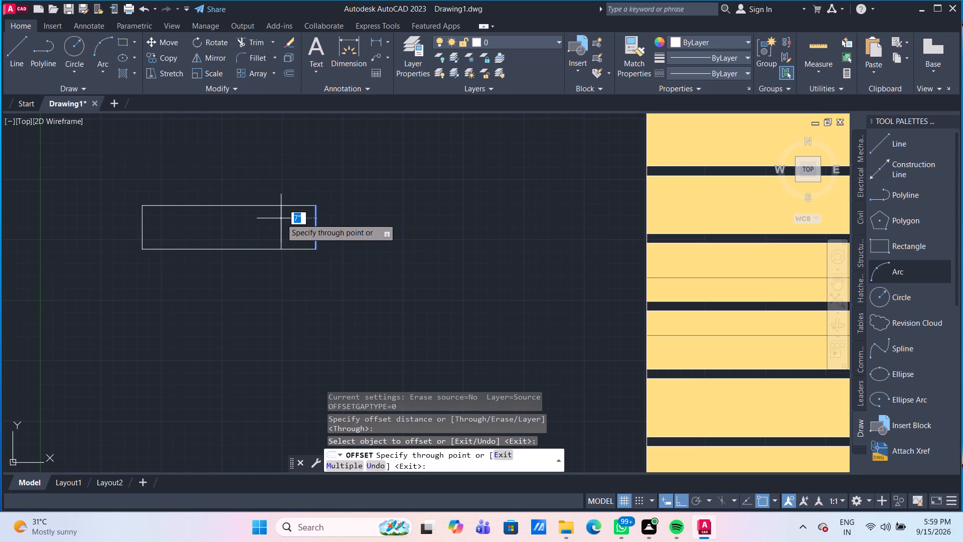
text(9")
key(Return)
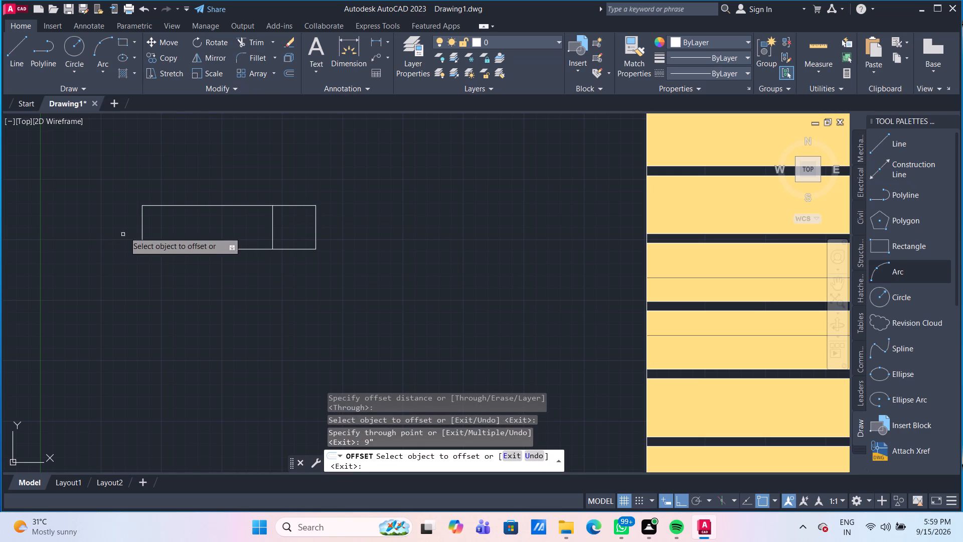
Offset the exploded rectangle's left edge 9" inward.
click(141, 227)
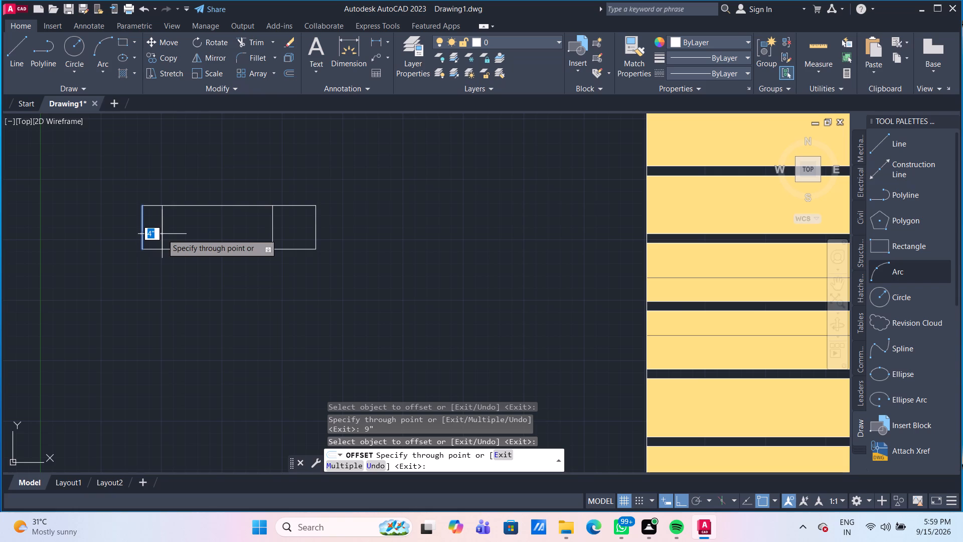
text(9")
key(Return)
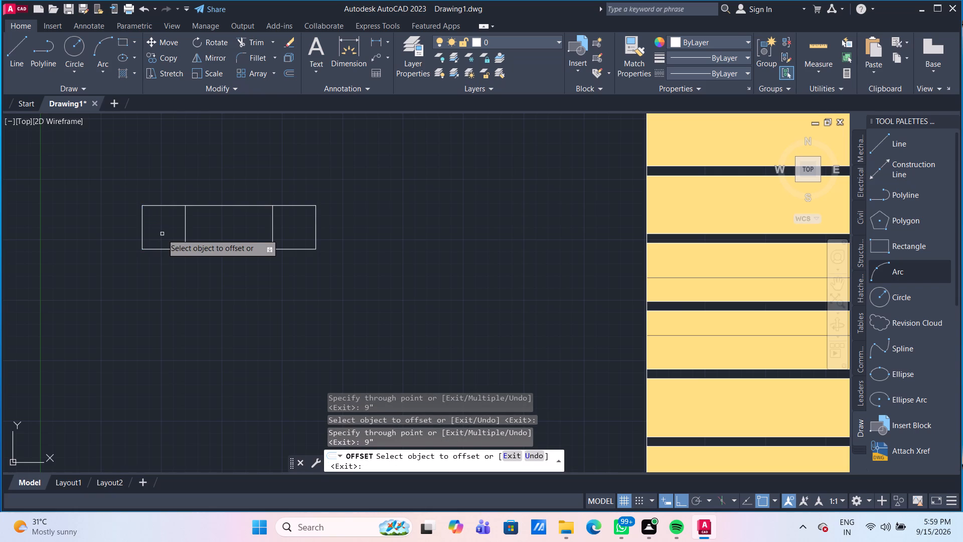
Offset each of the two inner vertical lines 4.5" toward the rectangle's middle and finish the offset.
click(185, 222)
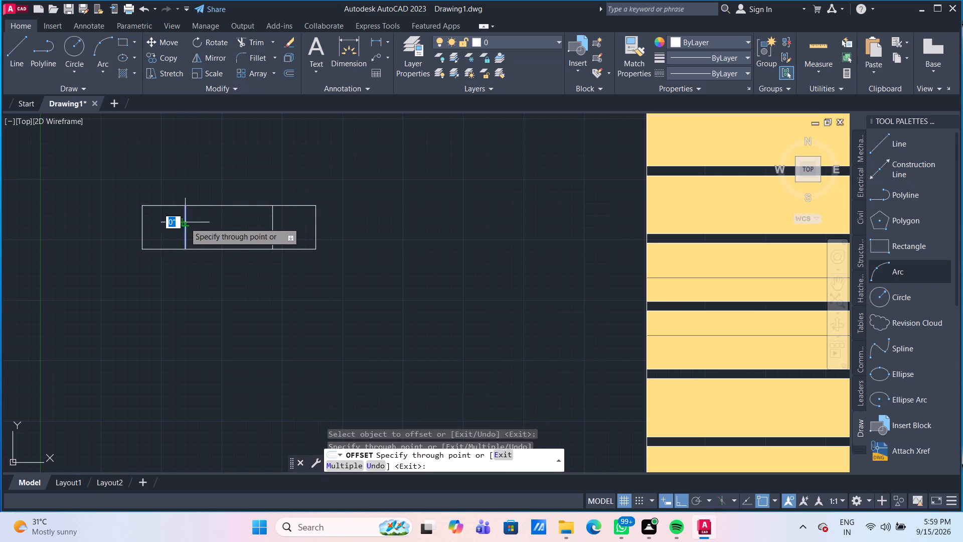
text(4.5)
key(shift+quotedbl)
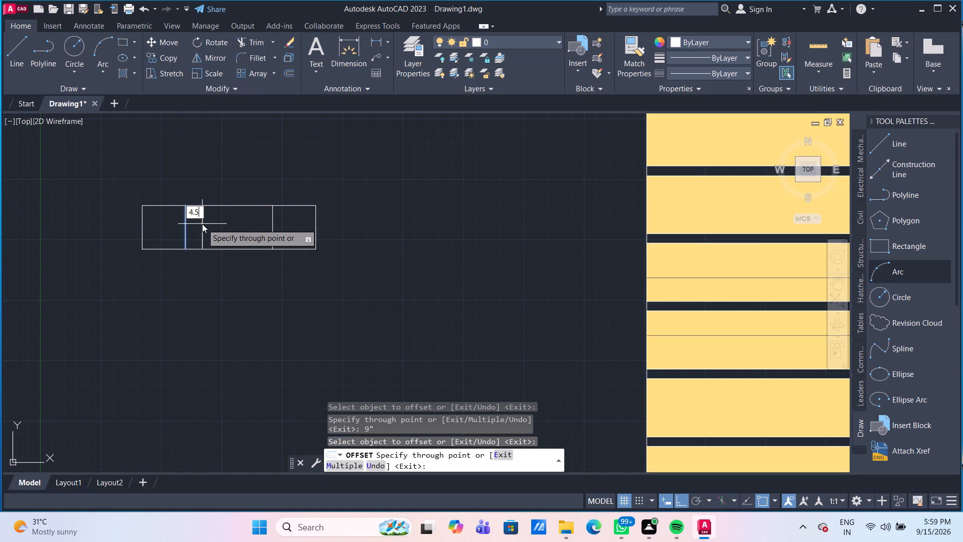
key(Return)
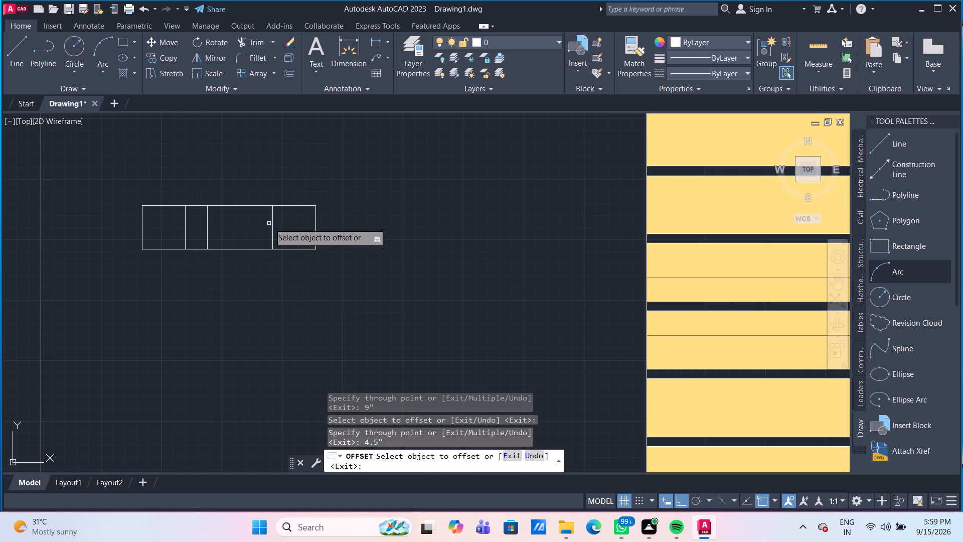
click(273, 226)
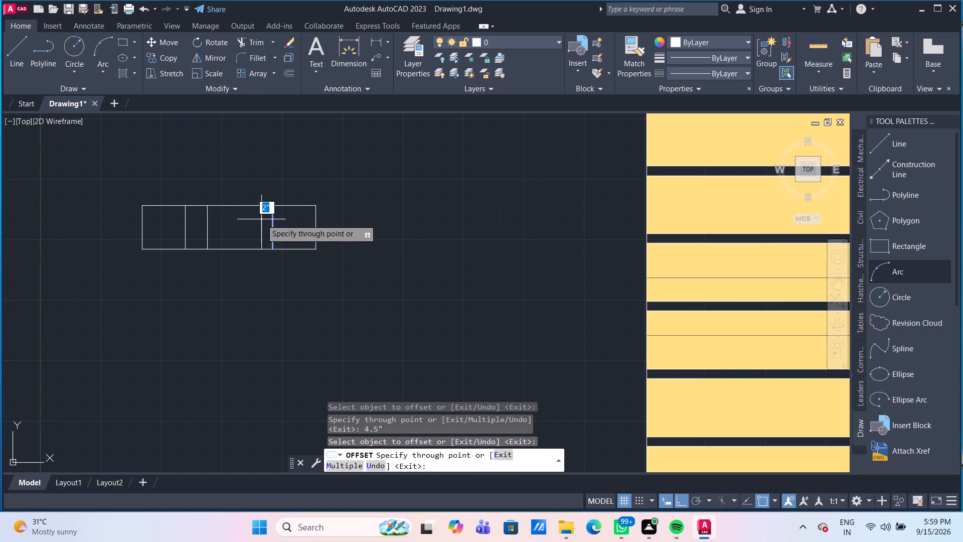
text(4.5")
key(Return)
right_click(261, 219)
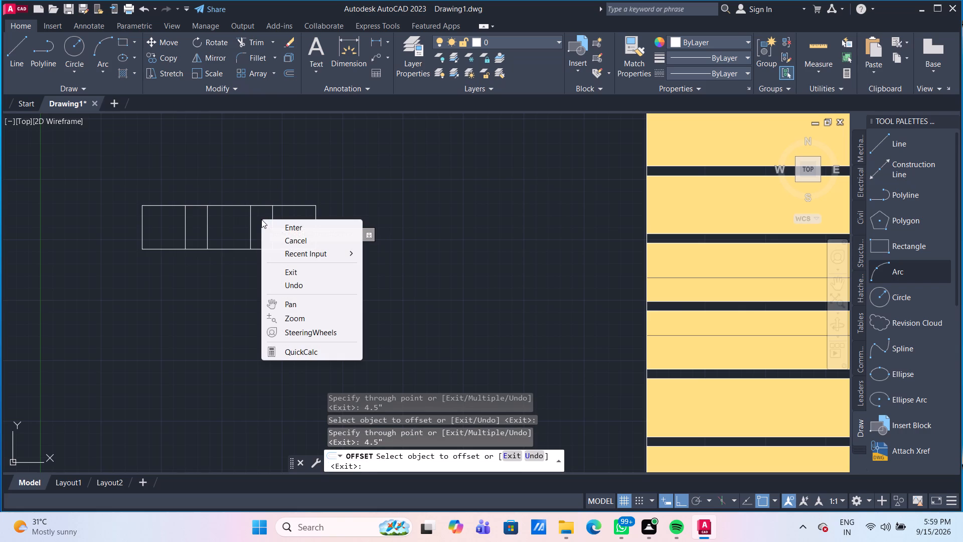
click(332, 225)
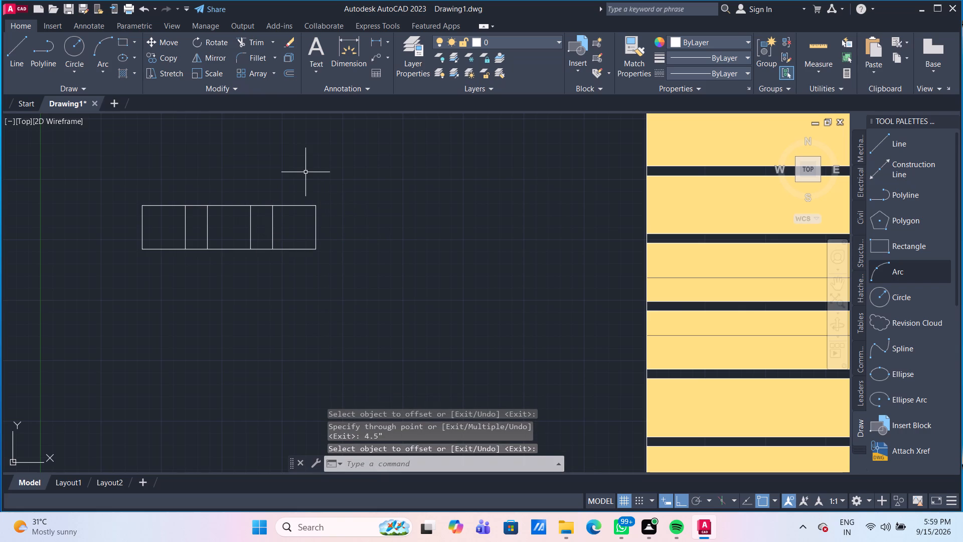
Trim the top and bottom edges across both 4.5" gaps, leaving three separate 9" squares.
text(TR)
key(Return)
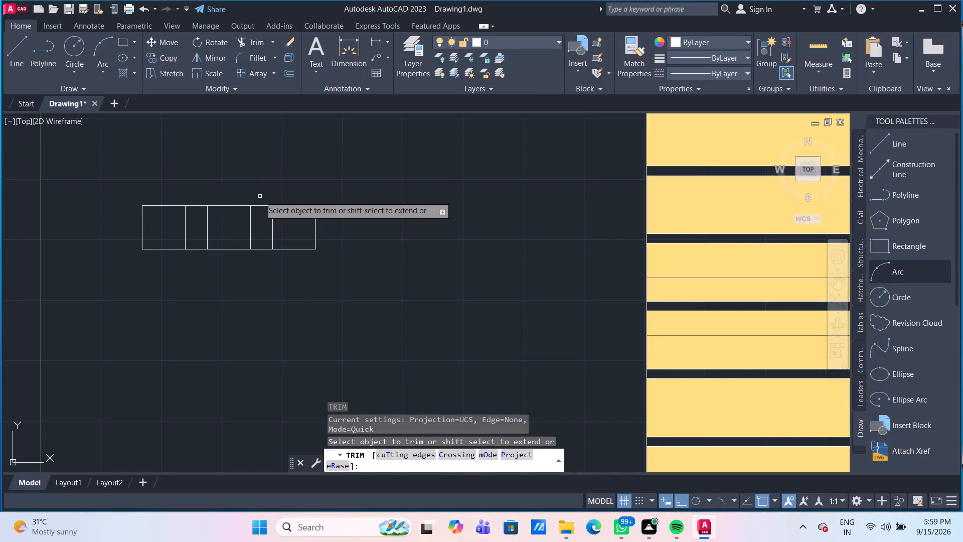
click(260, 196)
click(261, 269)
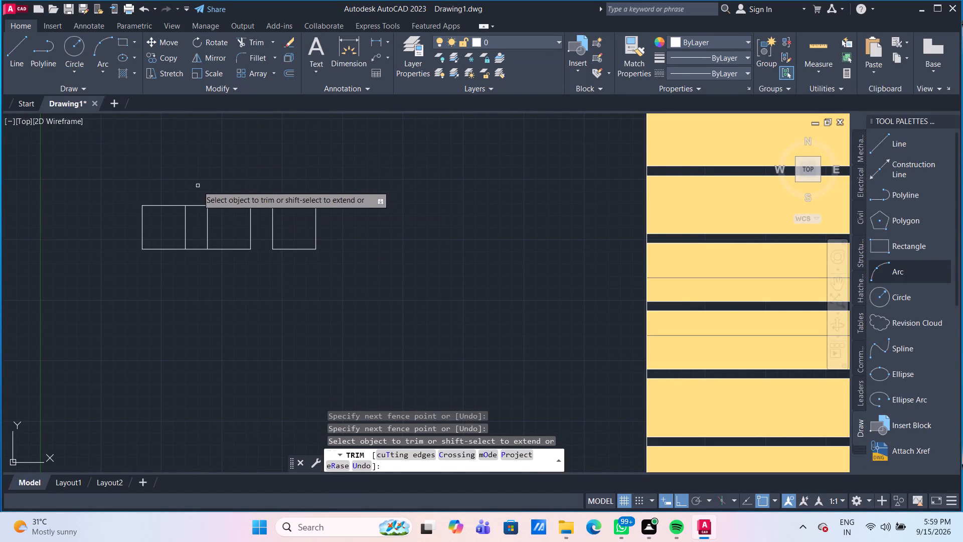
click(198, 186)
click(196, 268)
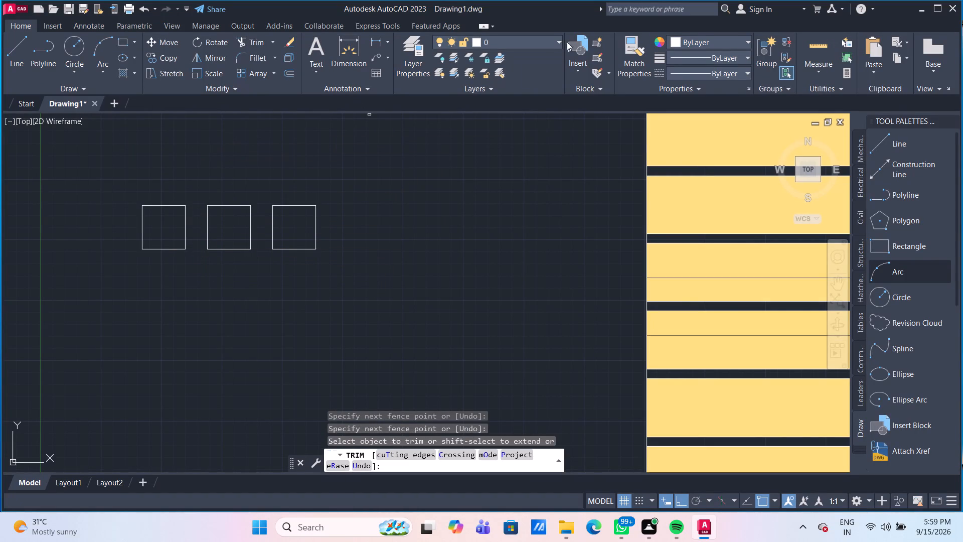
Quick-measure the sides of the leftmost square.
click(824, 43)
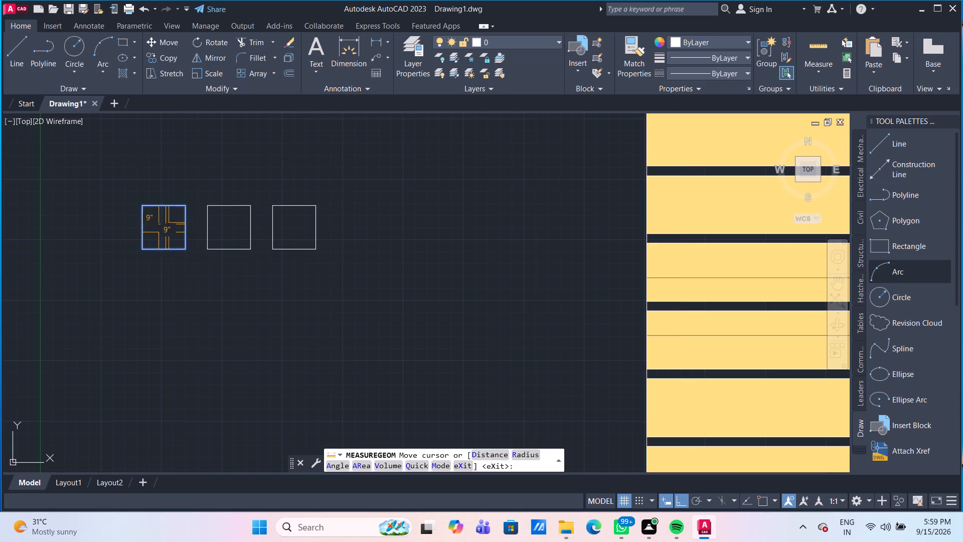
key(Escape)
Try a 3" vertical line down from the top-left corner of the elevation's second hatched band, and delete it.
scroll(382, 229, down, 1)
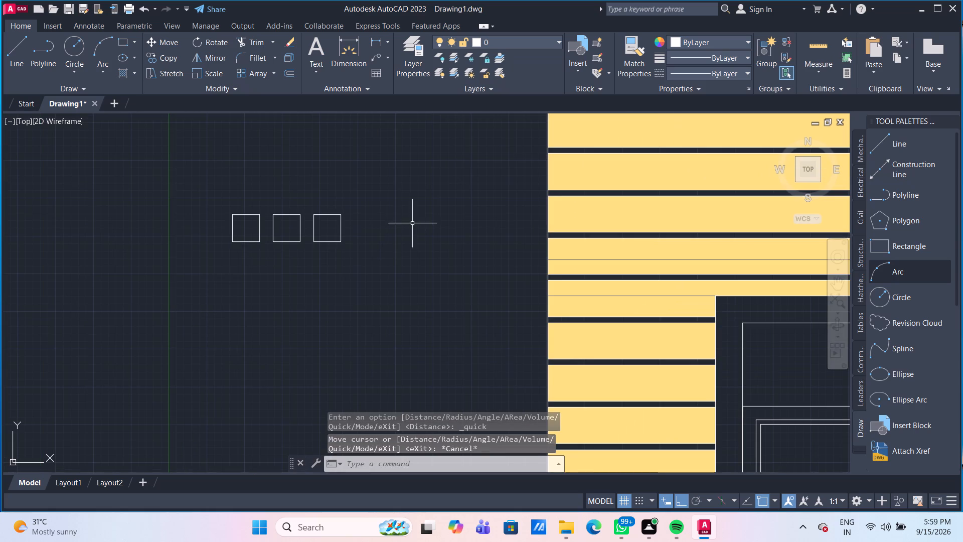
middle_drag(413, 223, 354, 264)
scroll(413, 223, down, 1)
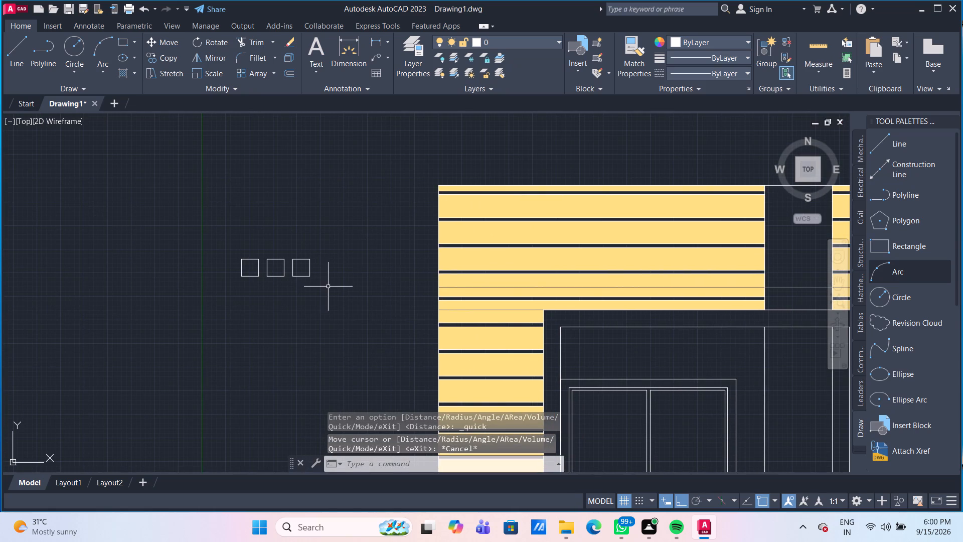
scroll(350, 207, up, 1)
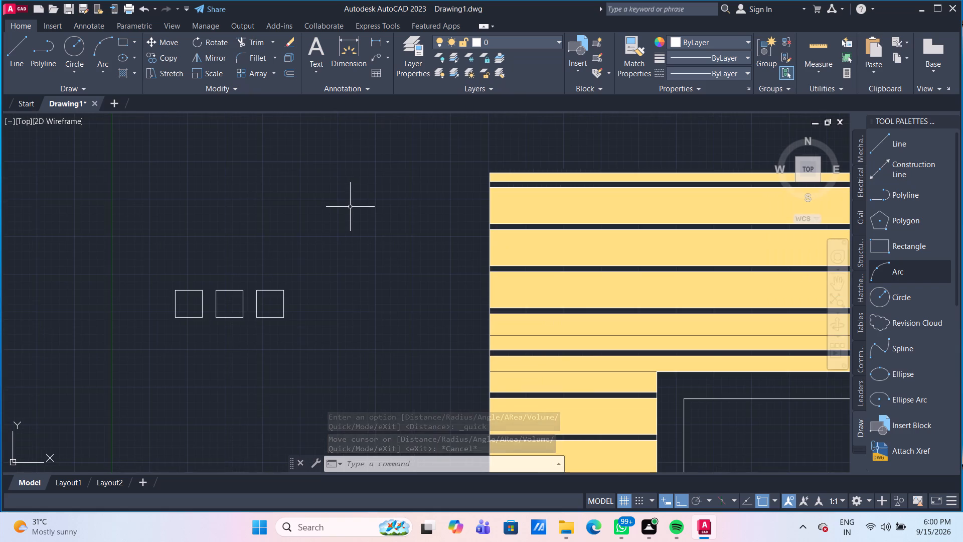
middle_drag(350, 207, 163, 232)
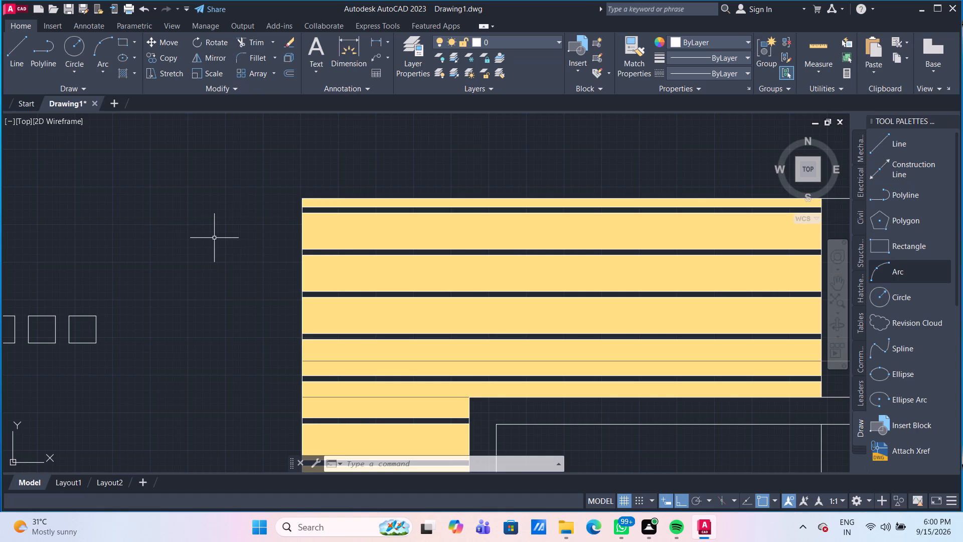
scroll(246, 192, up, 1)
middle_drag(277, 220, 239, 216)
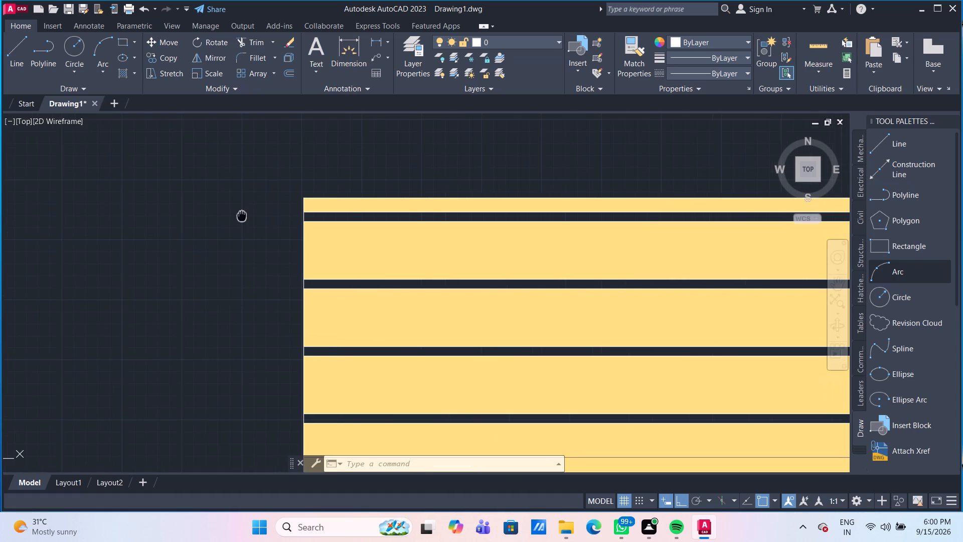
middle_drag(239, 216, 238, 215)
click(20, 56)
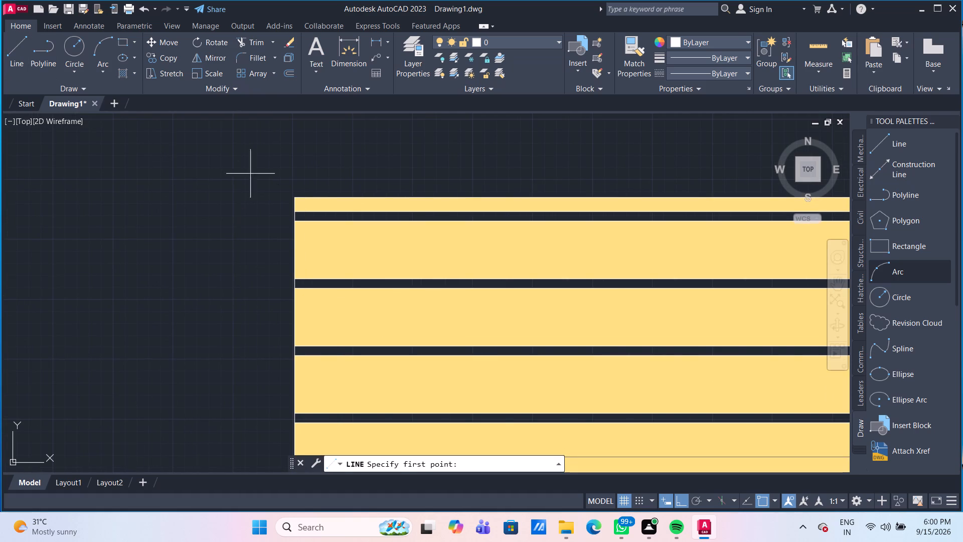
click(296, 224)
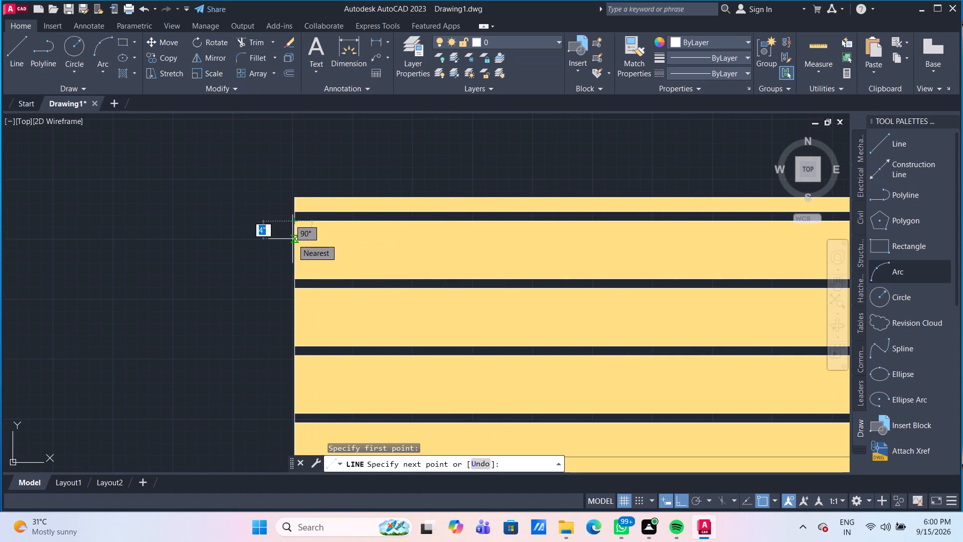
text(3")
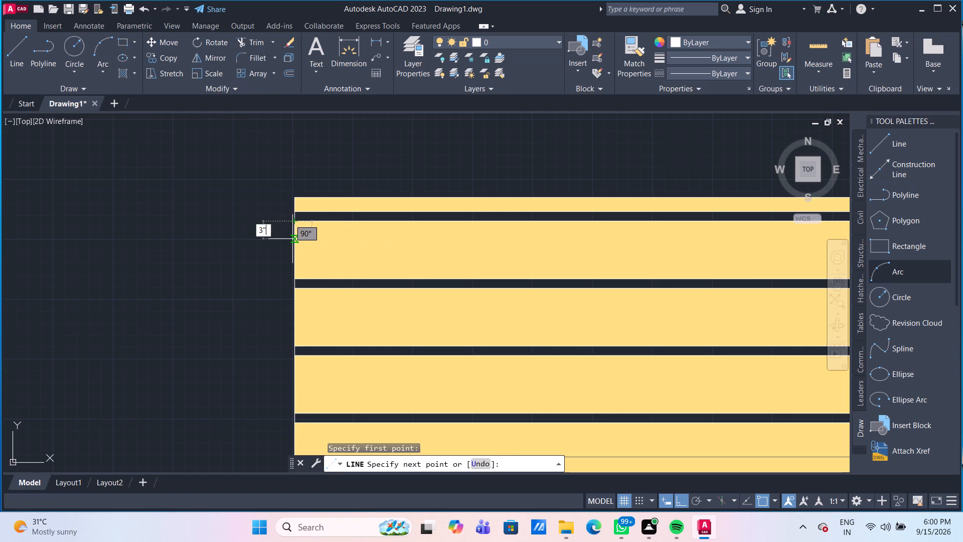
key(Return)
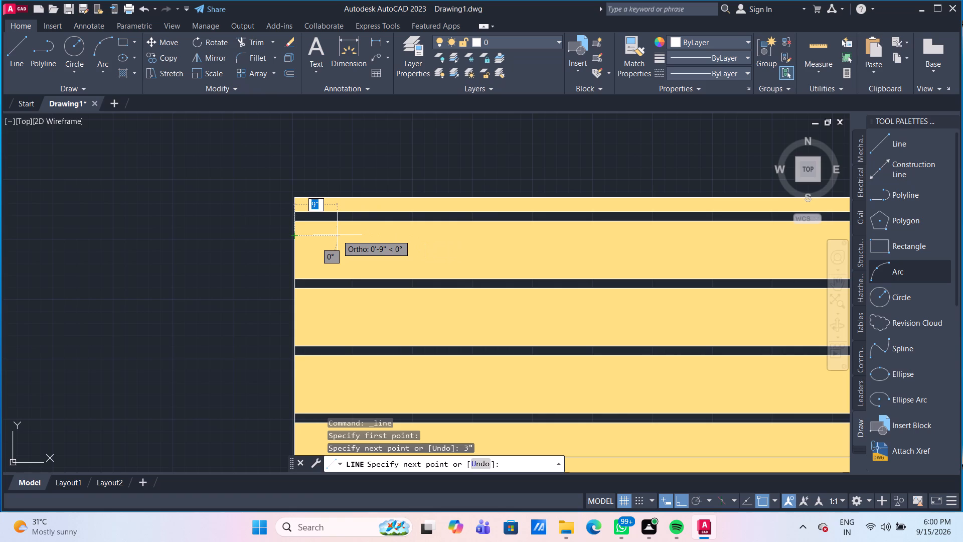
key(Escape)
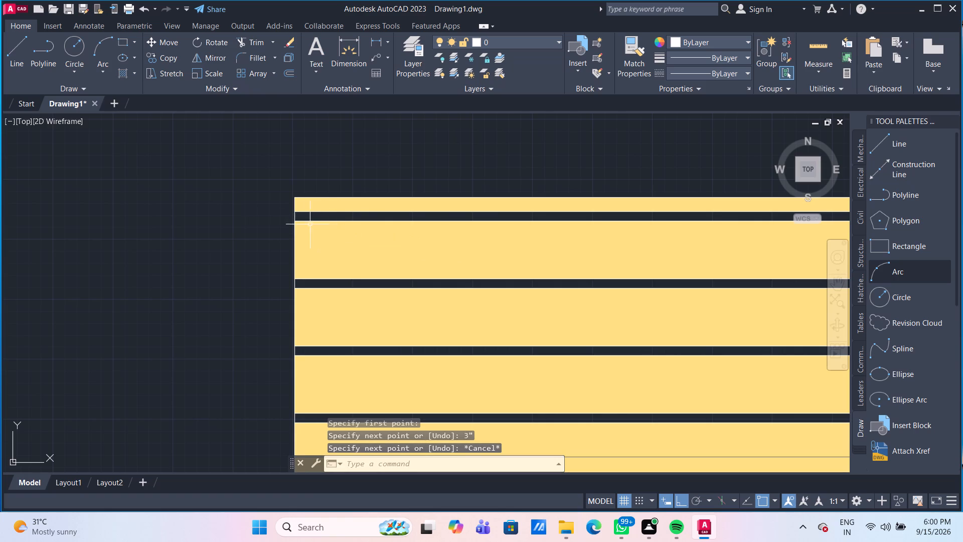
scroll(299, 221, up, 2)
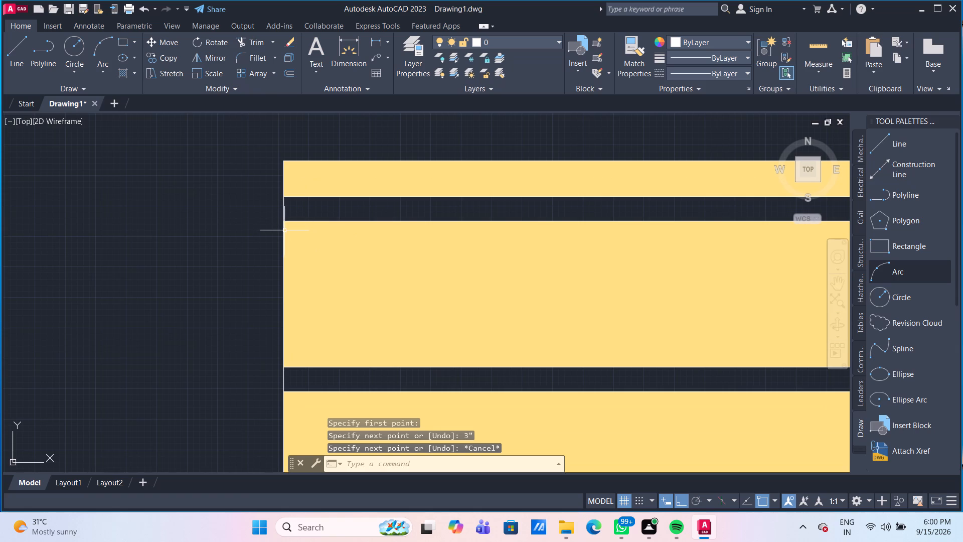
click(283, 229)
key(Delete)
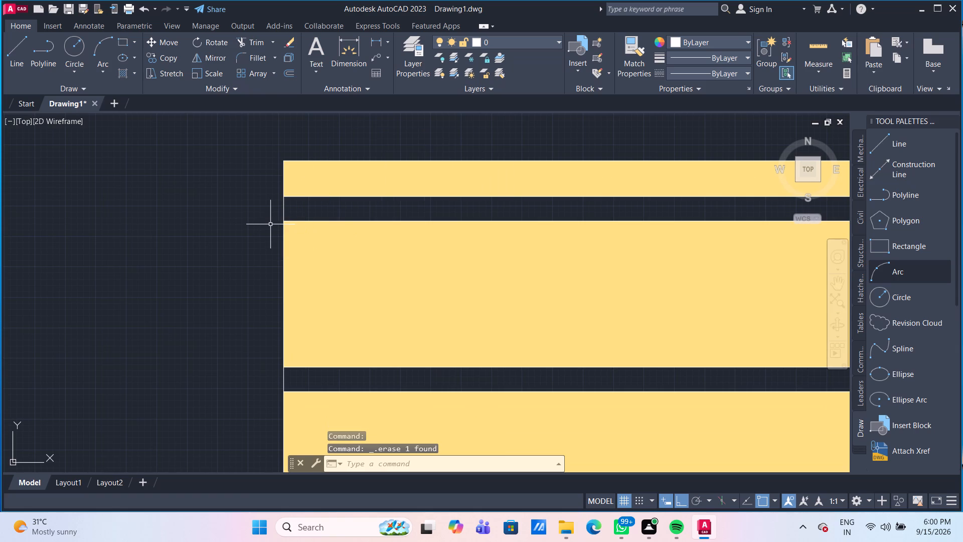
Draw connected lines from the second band's top-left corner: 1.5" down, 4.5" right, and straight down to the band's lower edge.
click(15, 42)
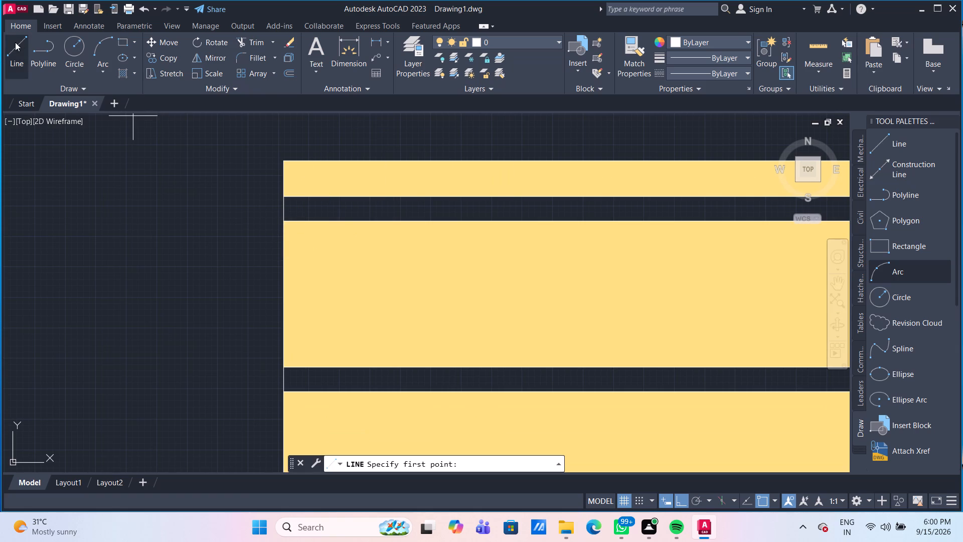
click(284, 222)
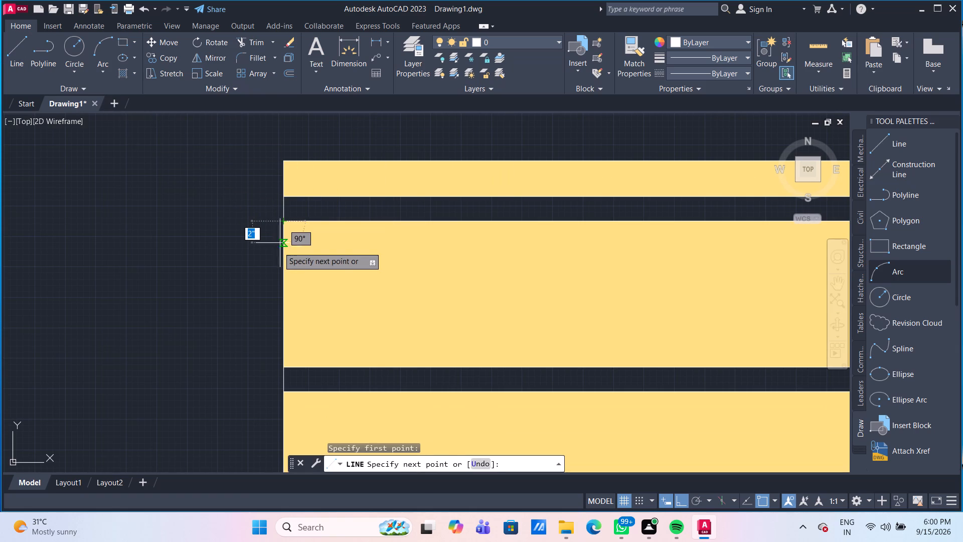
text(1.5)
key(shift+quotedbl)
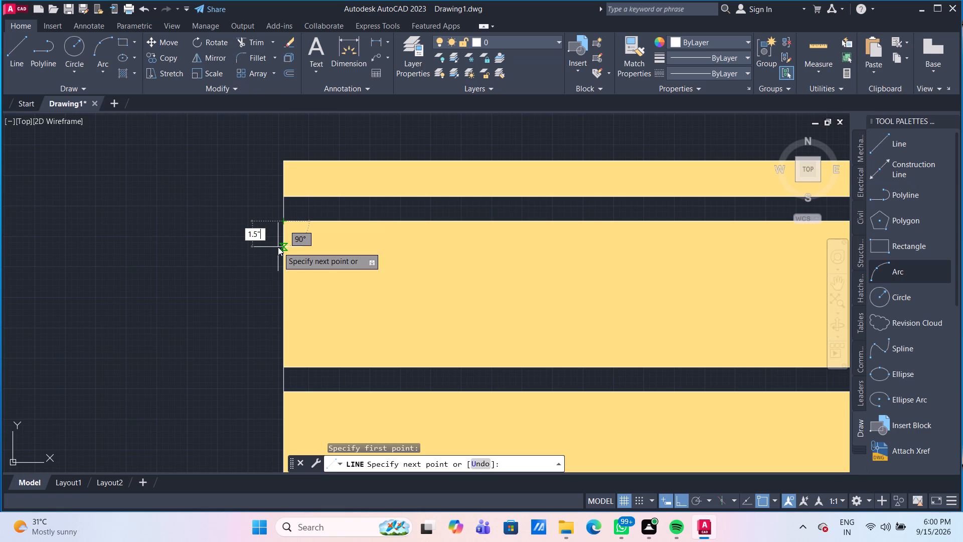
key(Return)
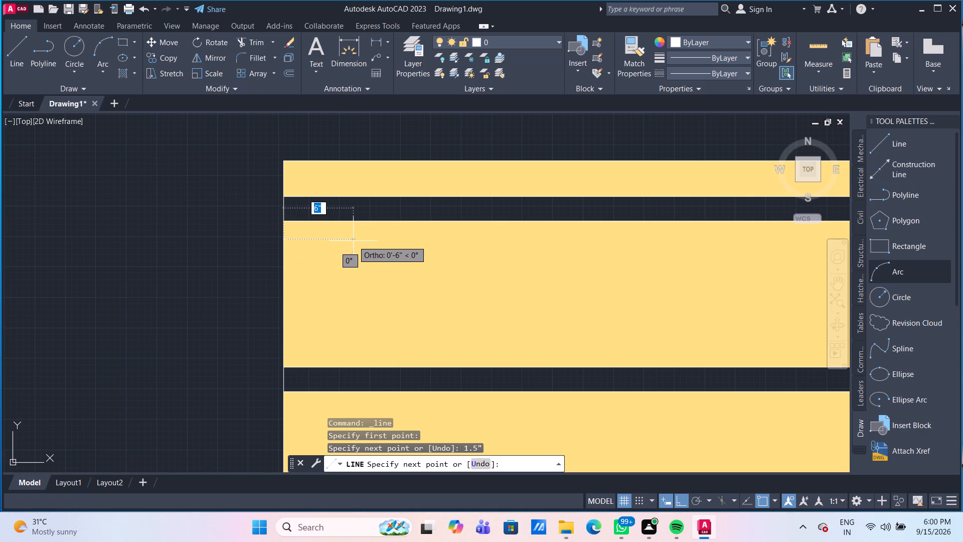
text(4.)
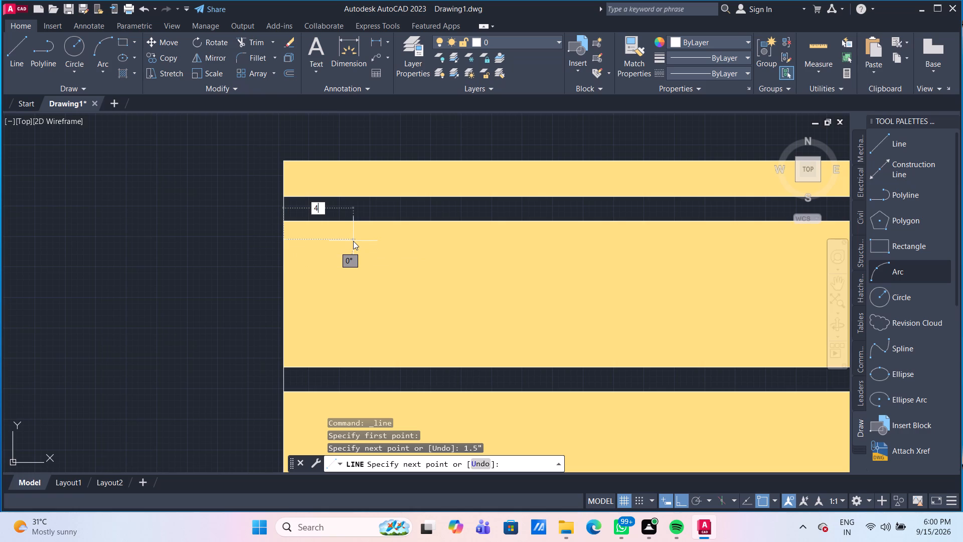
key(5)
key(shift+quotedbl)
key(Return)
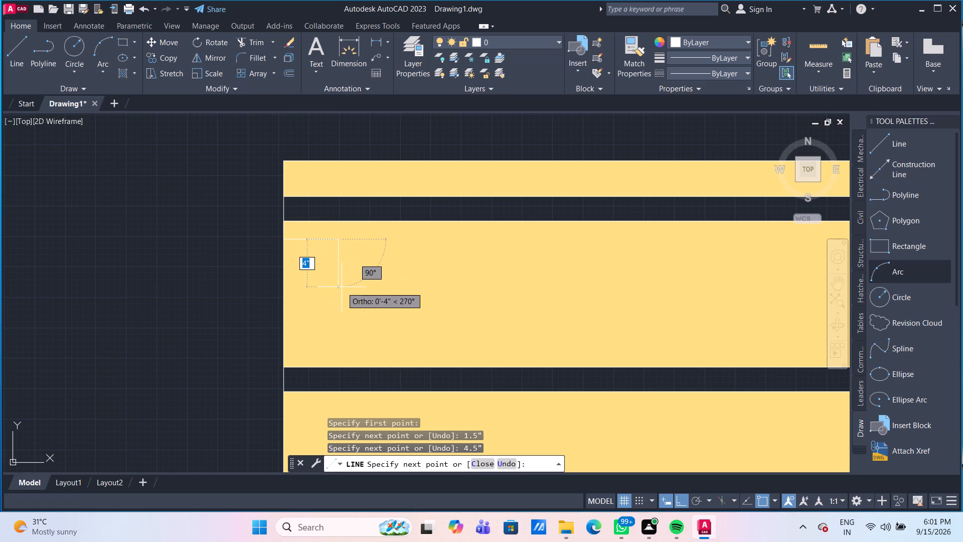
click(340, 369)
key(Return)
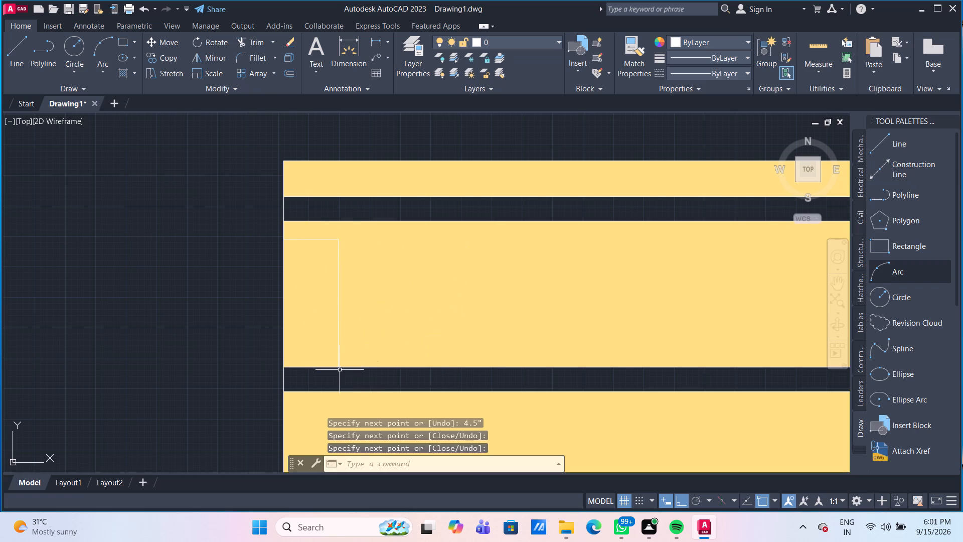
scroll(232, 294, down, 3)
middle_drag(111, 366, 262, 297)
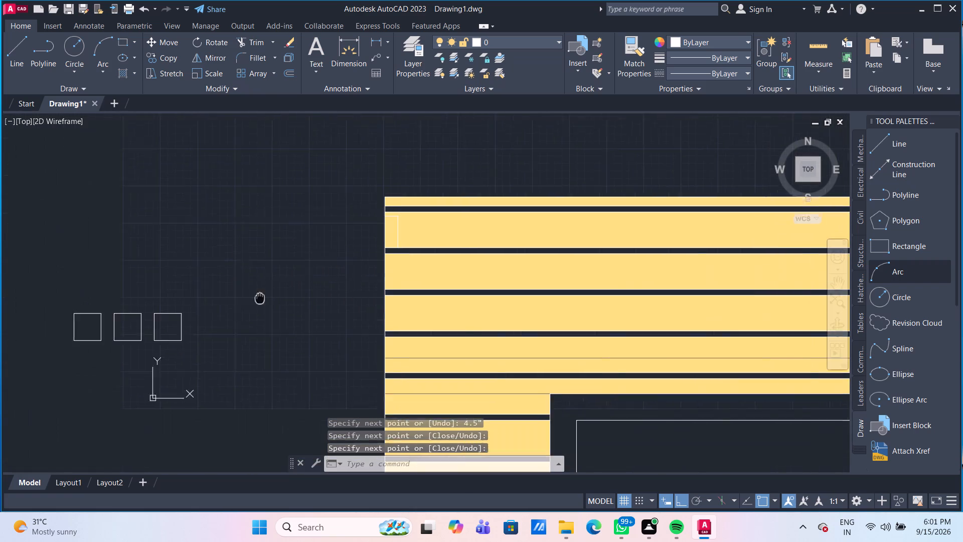
Group all the lines of the three 9" squares into a single group.
middle_drag(262, 297, 262, 297)
middle_drag(274, 291, 280, 286)
drag(214, 342, 201, 331)
click(94, 286)
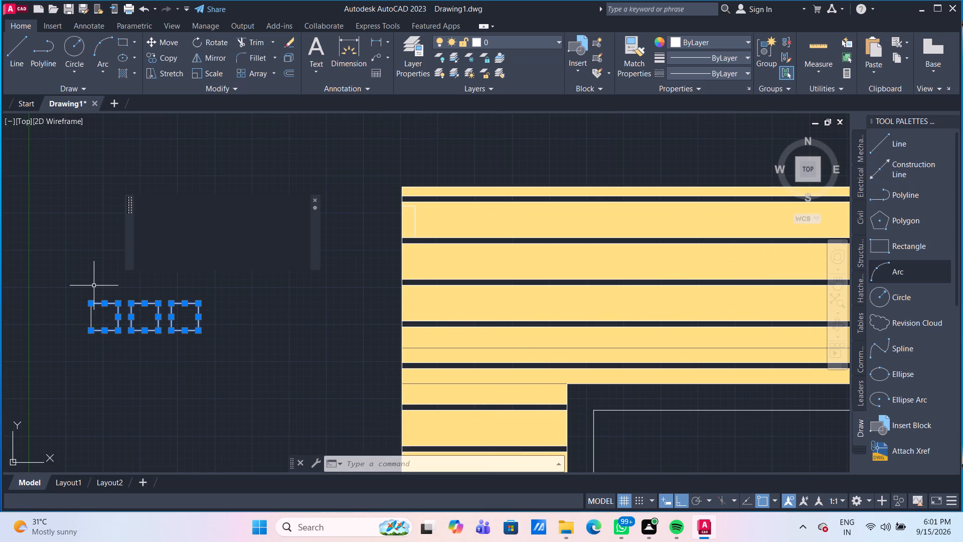
scroll(89, 327, up, 1)
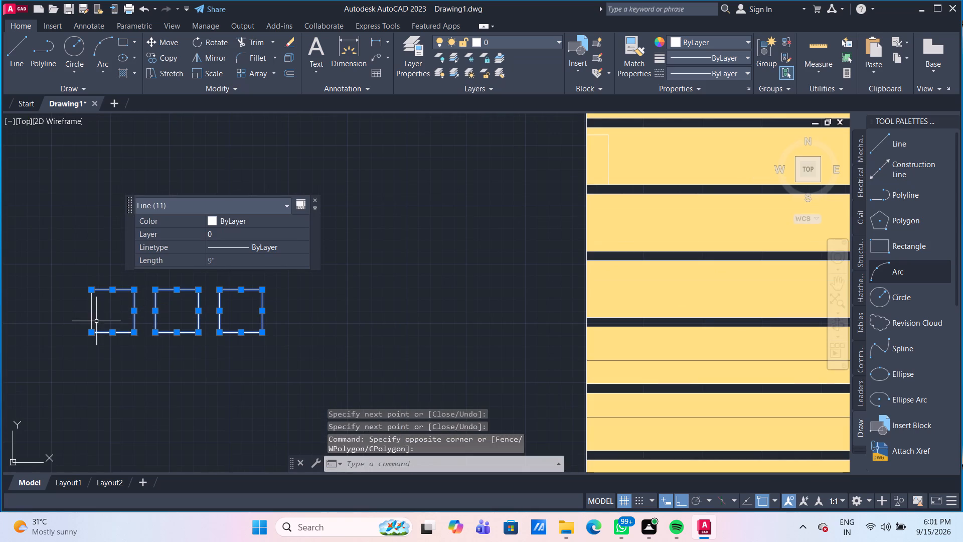
drag(104, 316, 96, 306)
click(80, 283)
drag(296, 352, 249, 326)
click(71, 270)
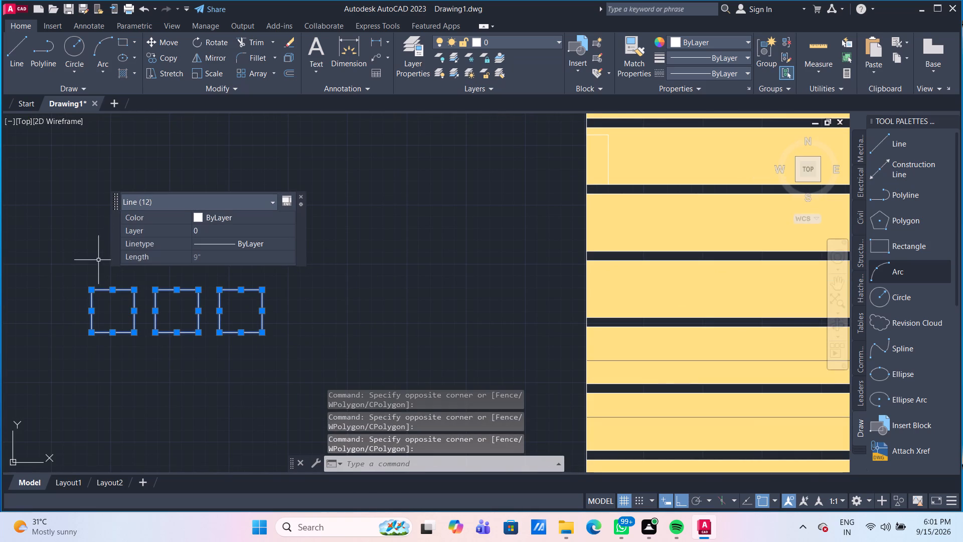
key(g)
key(Return)
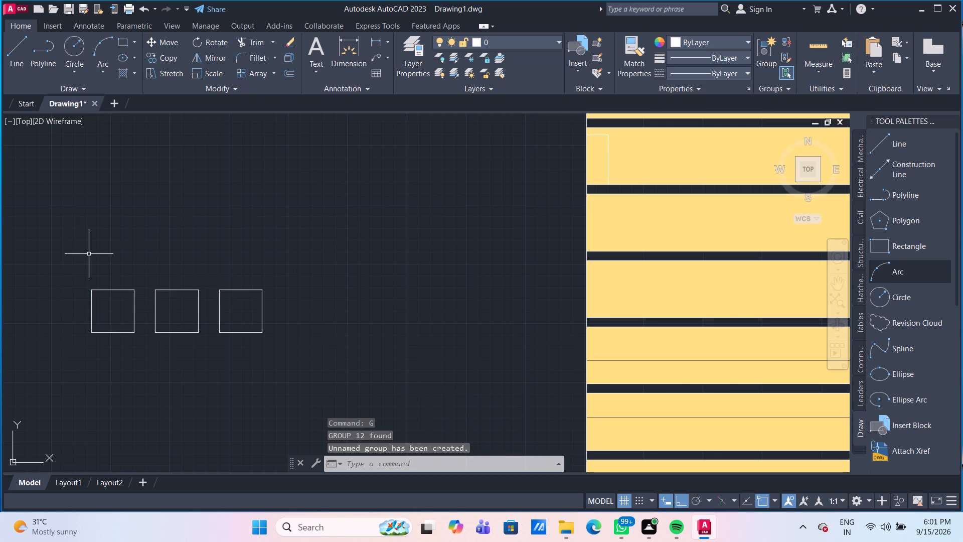
Move the grouped squares from the first square's top-left corner to the guide-line corner inside the second hatched band.
click(101, 289)
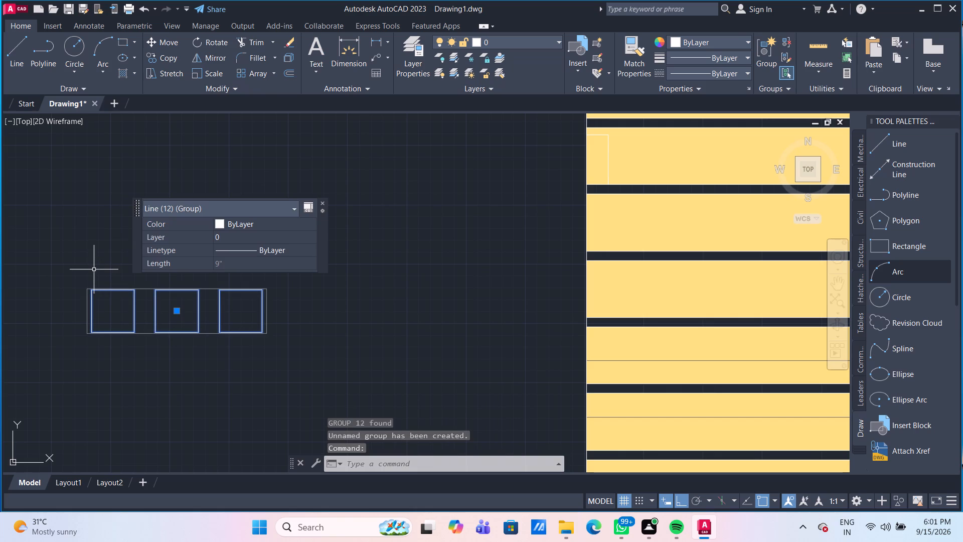
key(m)
key(Return)
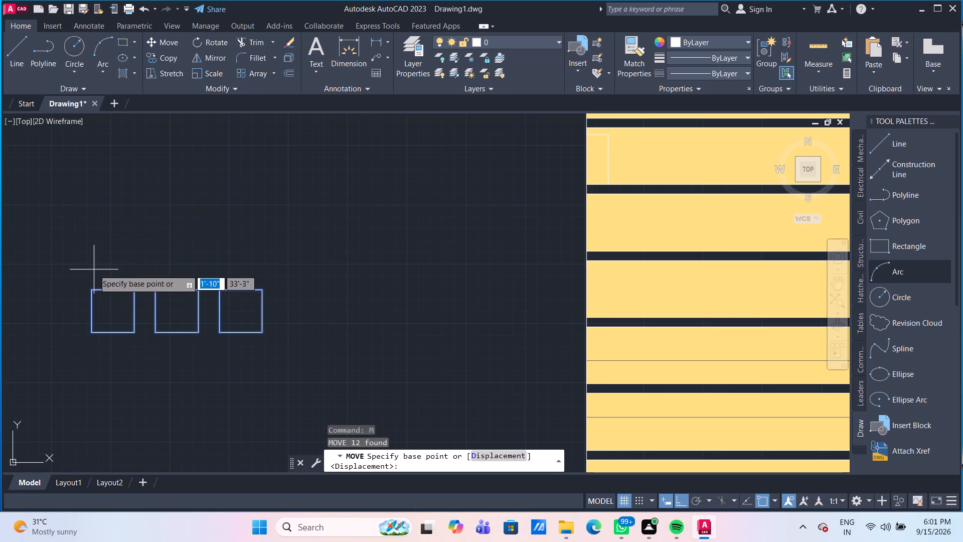
scroll(90, 289, up, 1)
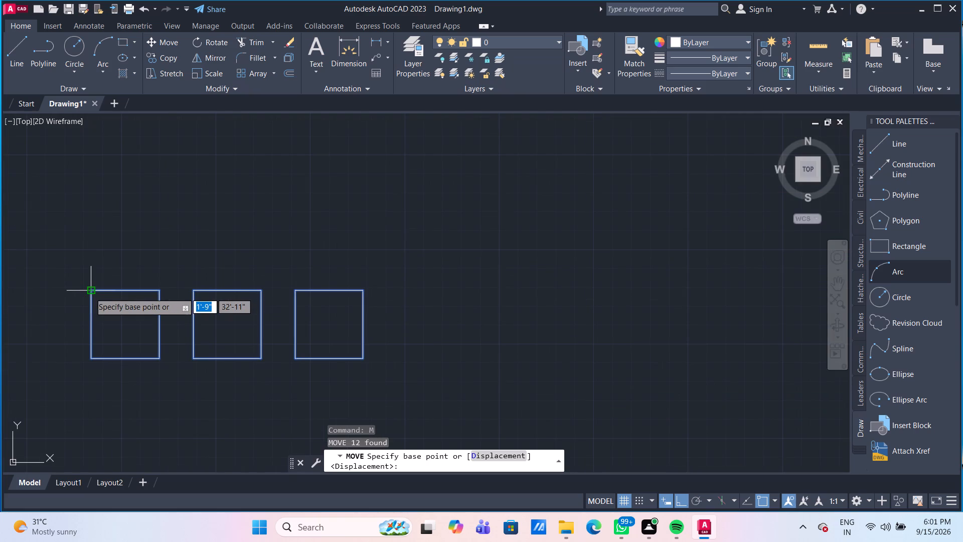
click(90, 293)
scroll(147, 277, down, 3)
scroll(341, 217, up, 3)
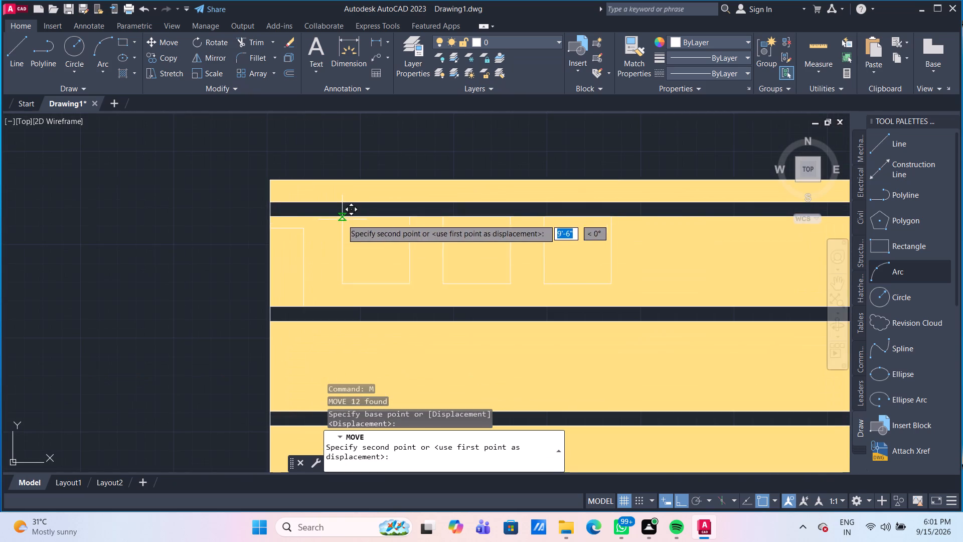
scroll(300, 237, up, 2)
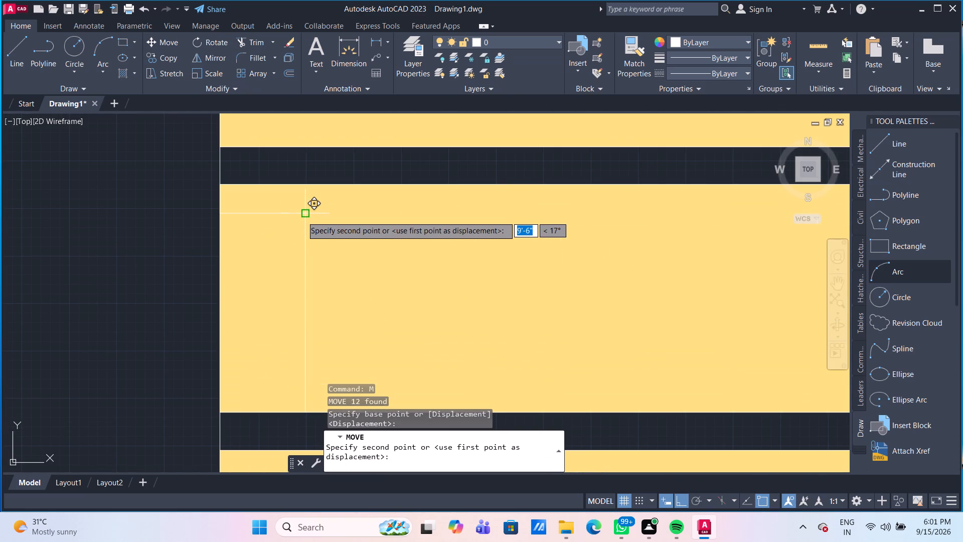
click(302, 214)
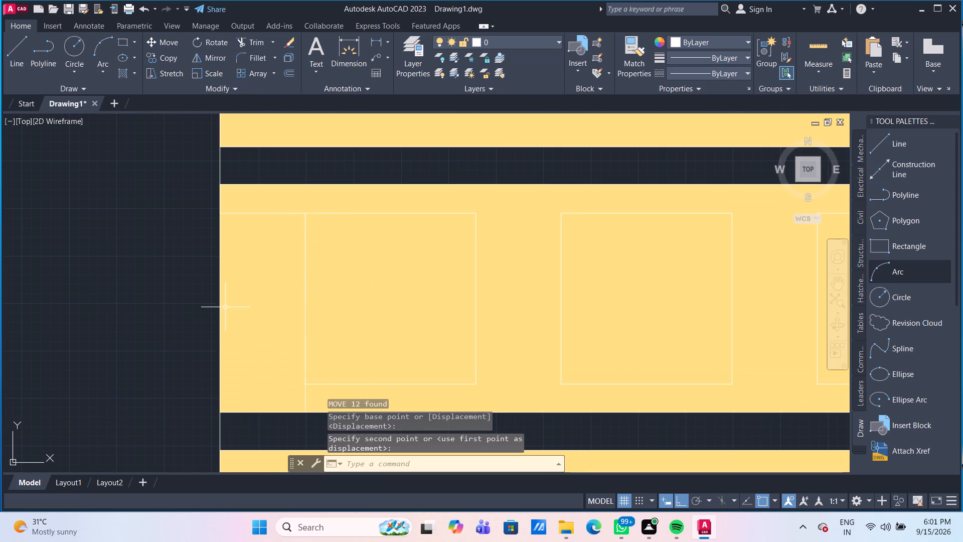
key(Escape)
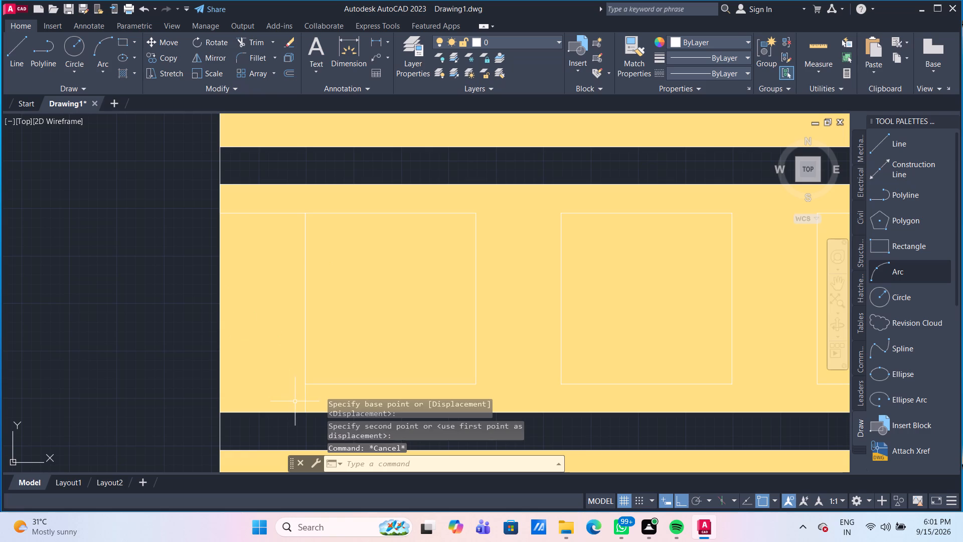
Delete the three guide lines at the second band's left end, keeping the squares.
click(304, 395)
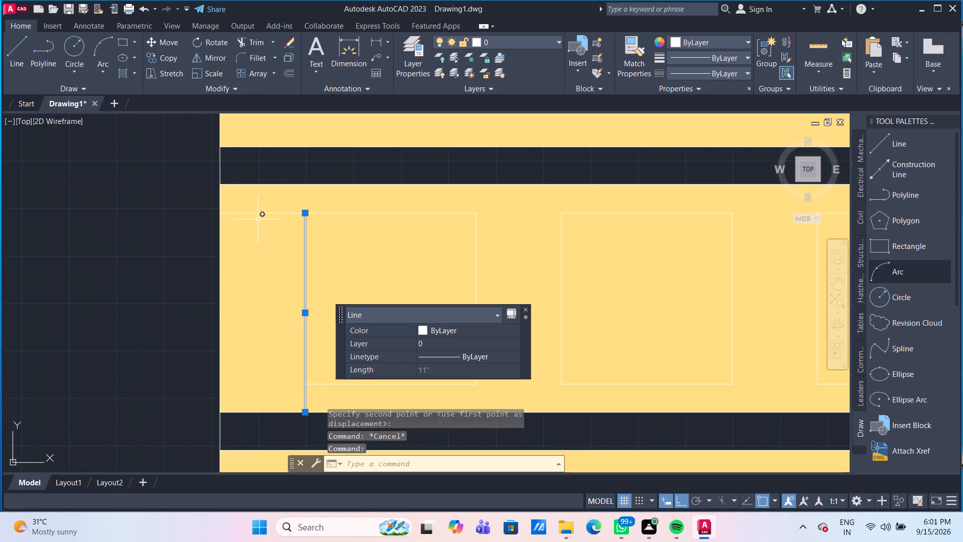
click(256, 212)
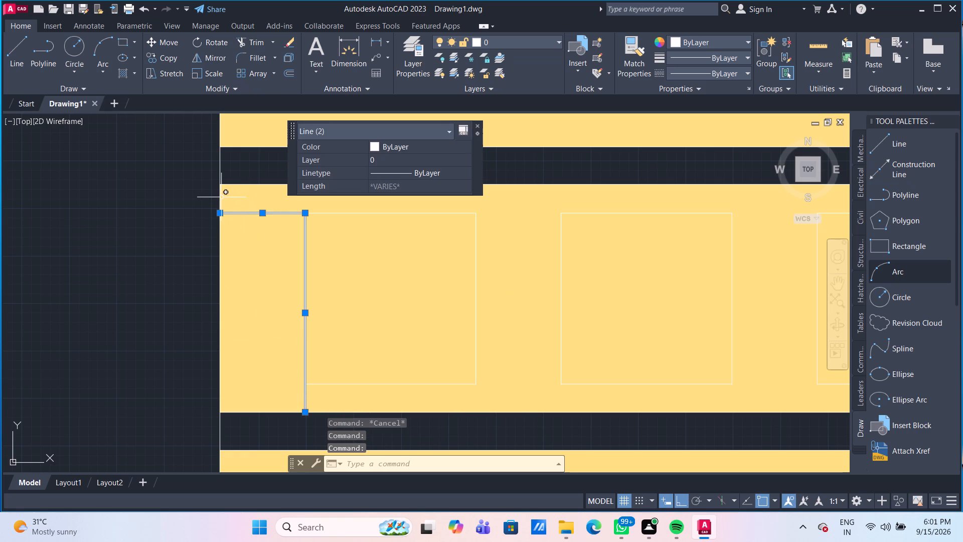
click(220, 197)
key(Delete)
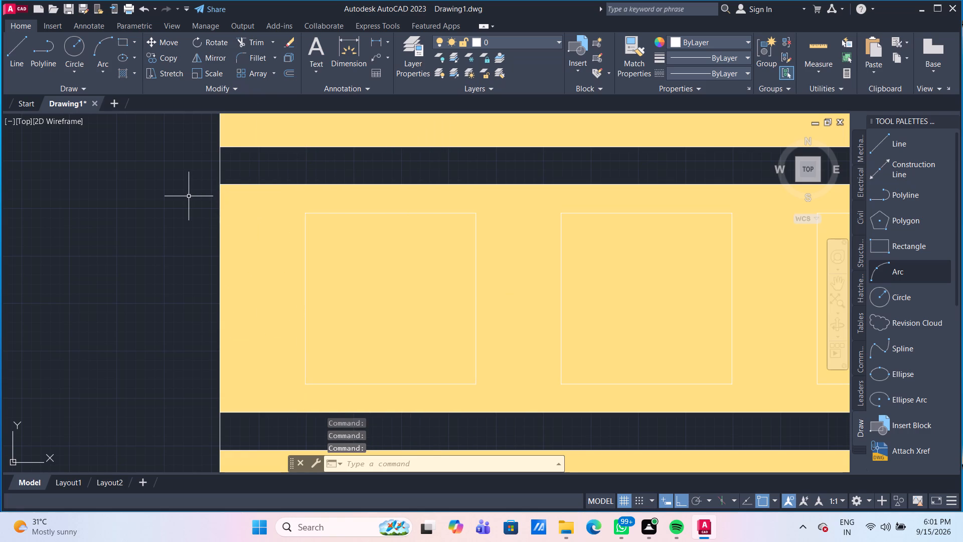
Remove the solid hatch from the second parapet band around the squares using Trim.
scroll(199, 226, down, 2)
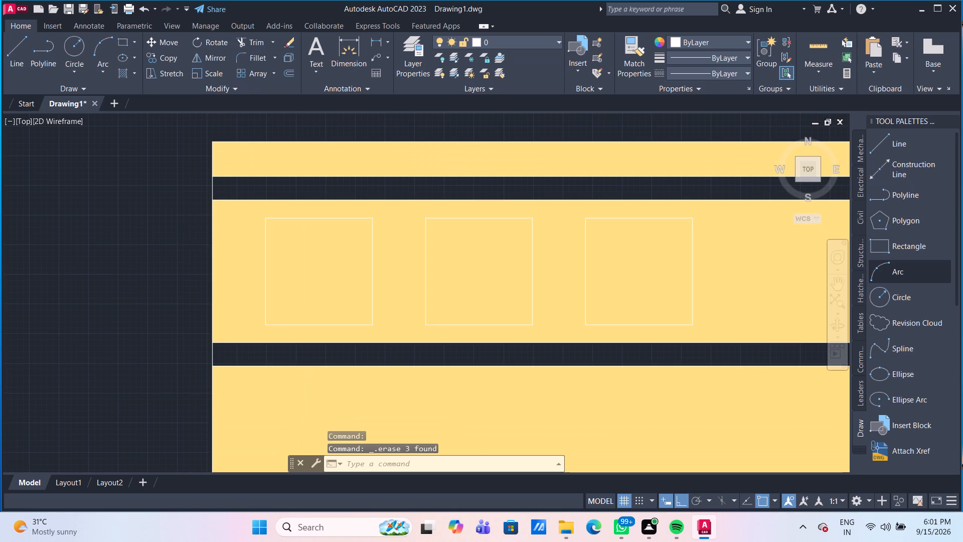
scroll(181, 234, down, 1)
middle_drag(181, 234, 143, 246)
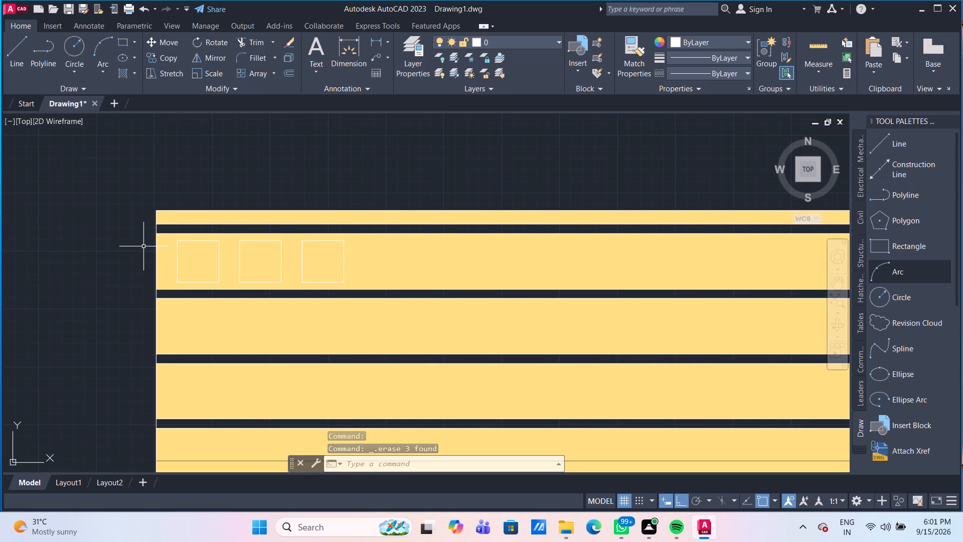
text(TR)
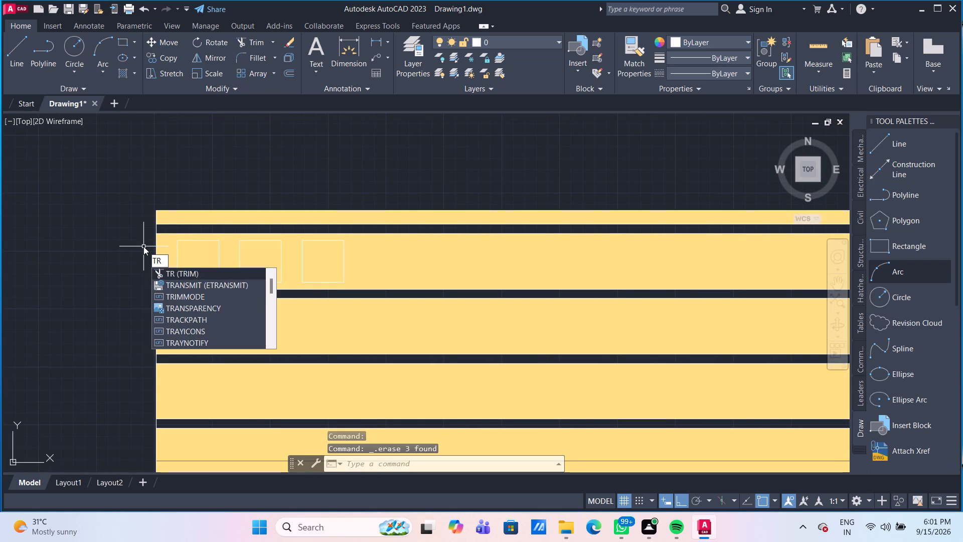
key(Return)
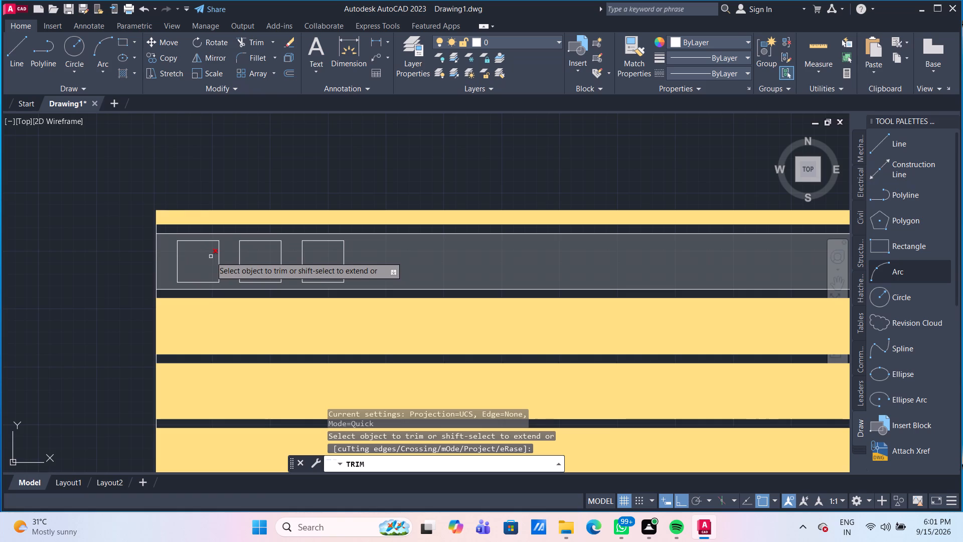
click(207, 257)
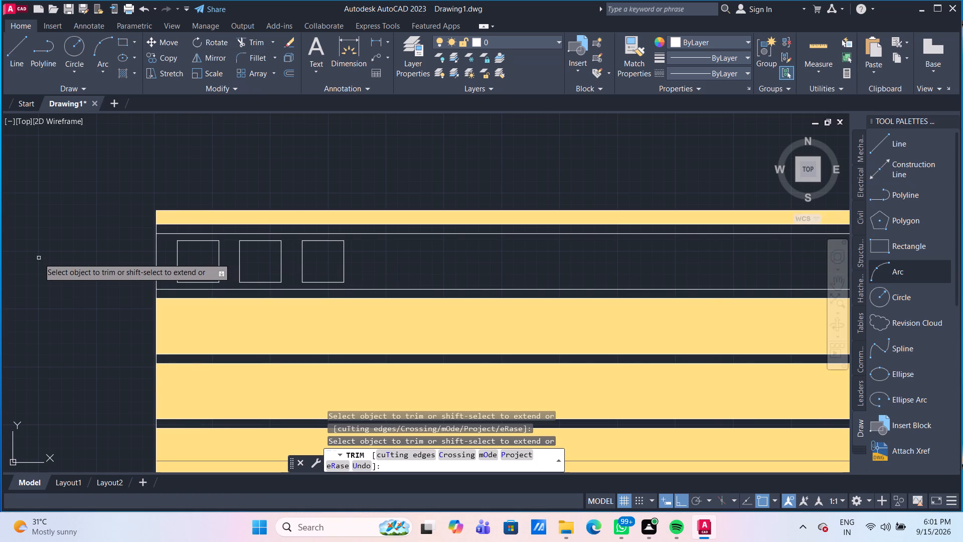
scroll(39, 258, down, 1)
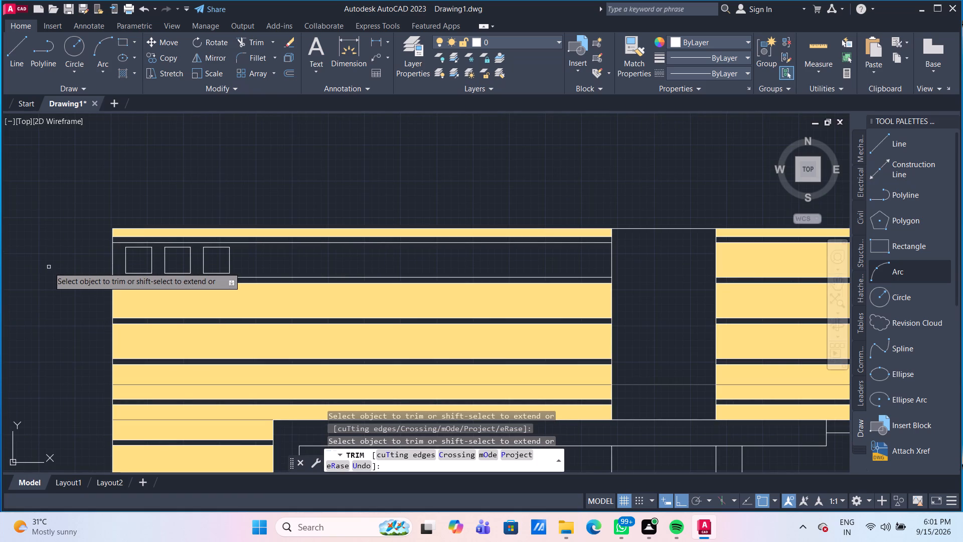
key(Escape)
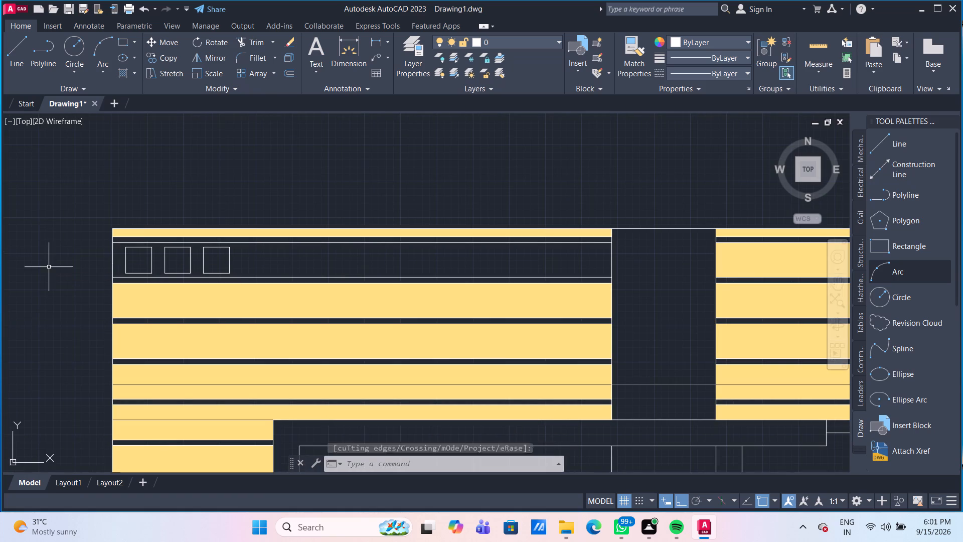
Hatch the second parapet band around the three squares with a solid fill in colour 41.
click(126, 75)
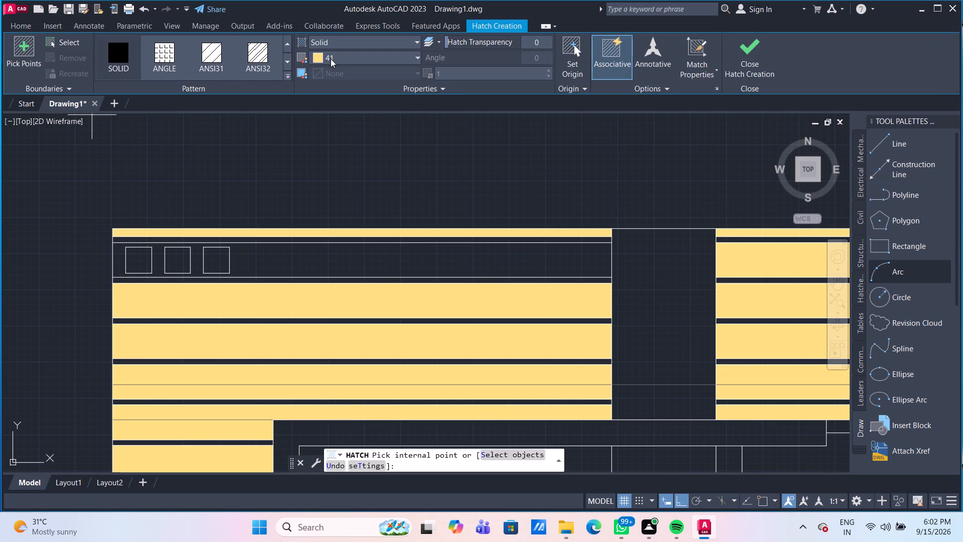
click(331, 59)
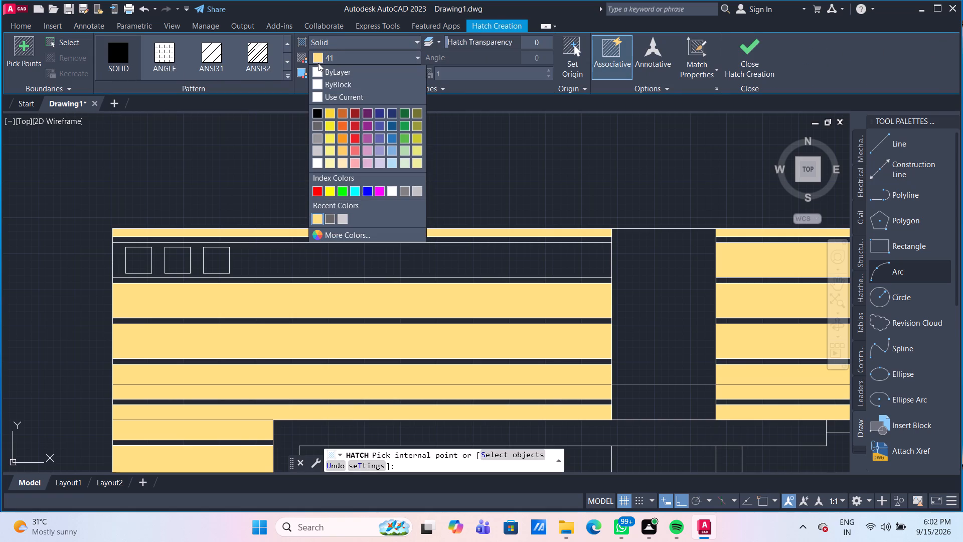
click(336, 52)
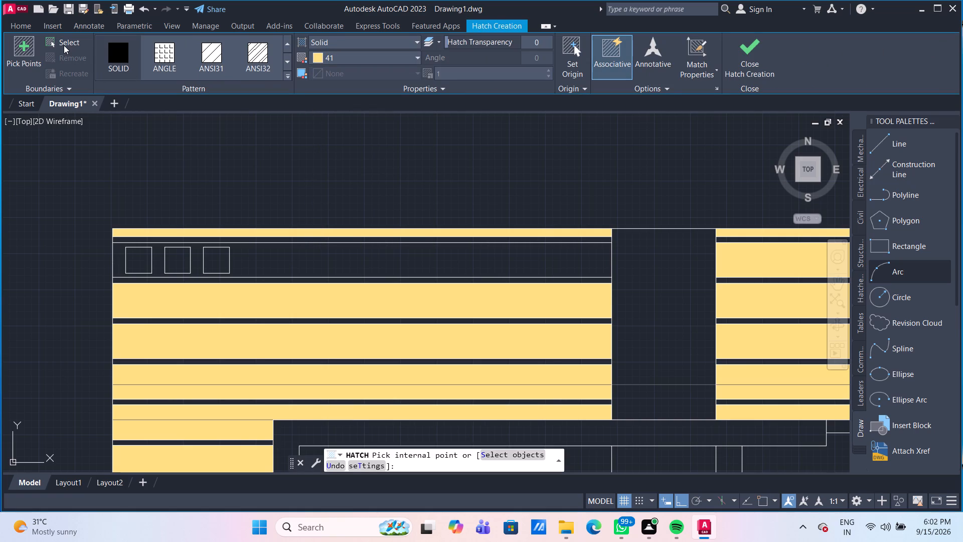
click(21, 48)
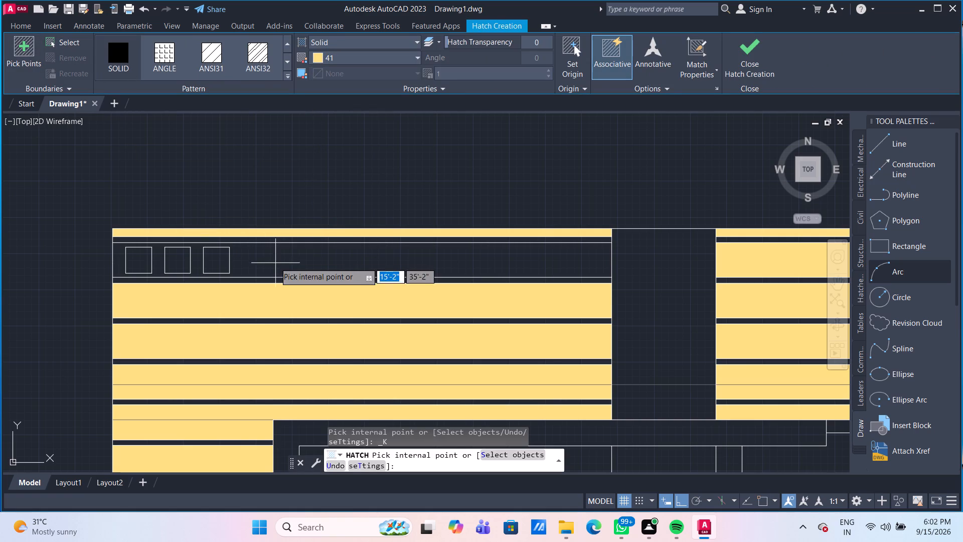
click(269, 256)
key(Escape)
Examine the hatched column, its base and the parapet bands across the whole elevation.
scroll(305, 158, down, 2)
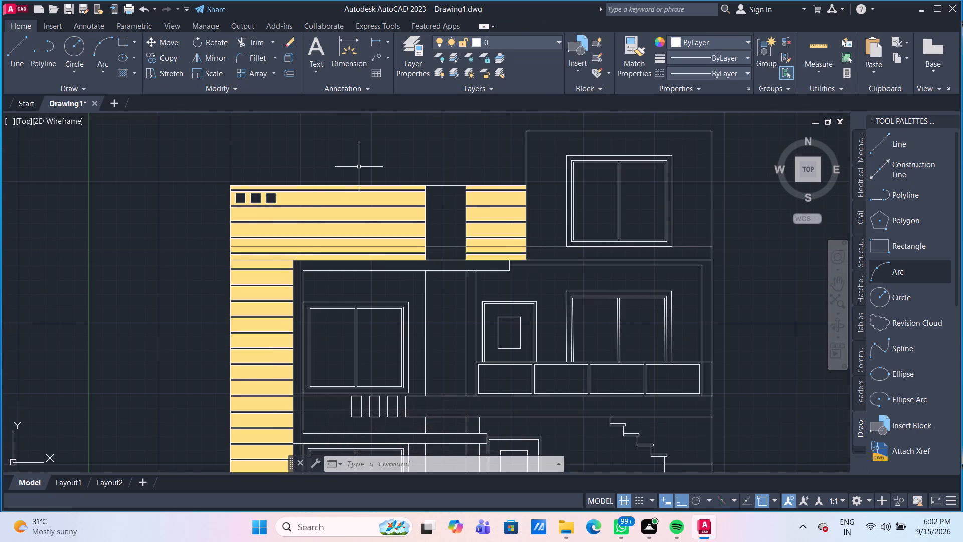
scroll(276, 385, up, 2)
middle_drag(271, 440, 251, 380)
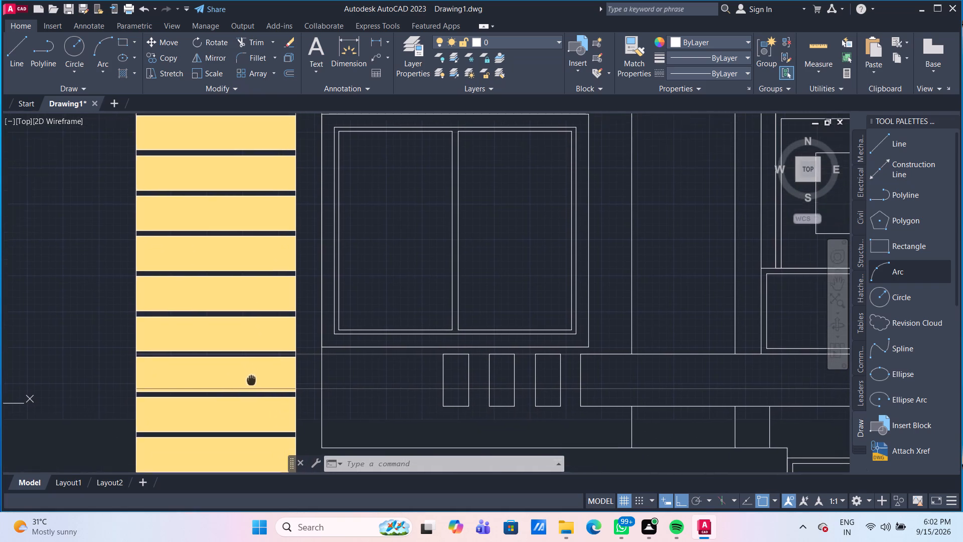
middle_drag(251, 380, 250, 374)
scroll(270, 384, up, 2)
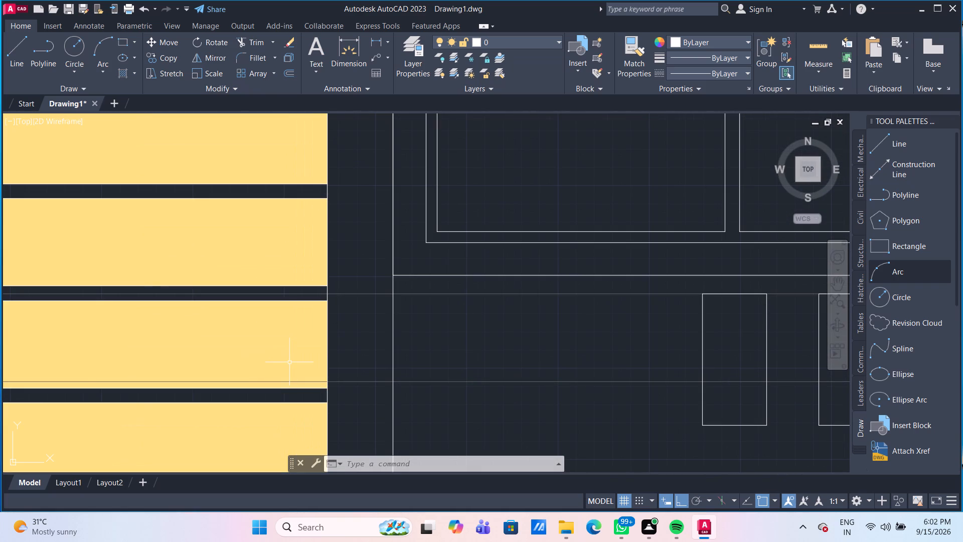
scroll(287, 358, down, 3)
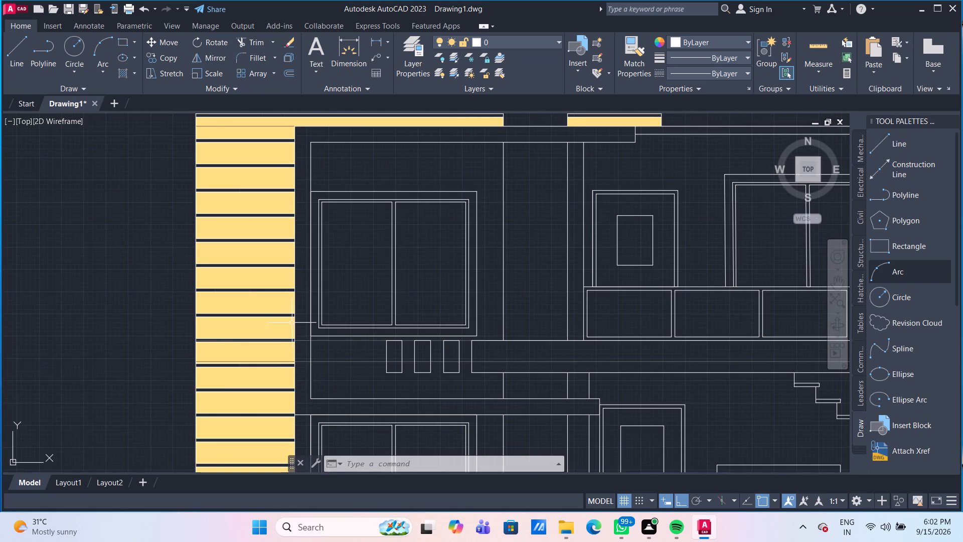
scroll(248, 290, down, 2)
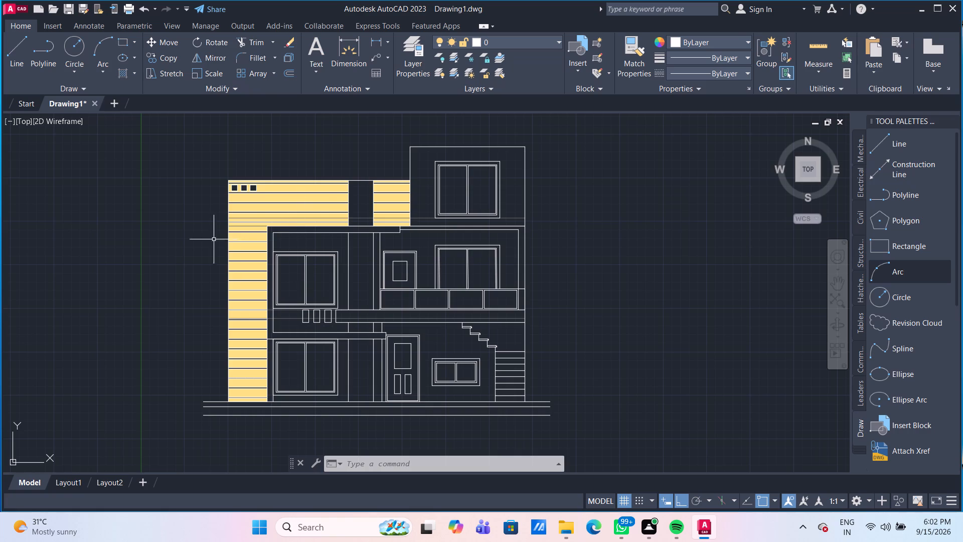
scroll(235, 411, up, 2)
scroll(254, 372, up, 3)
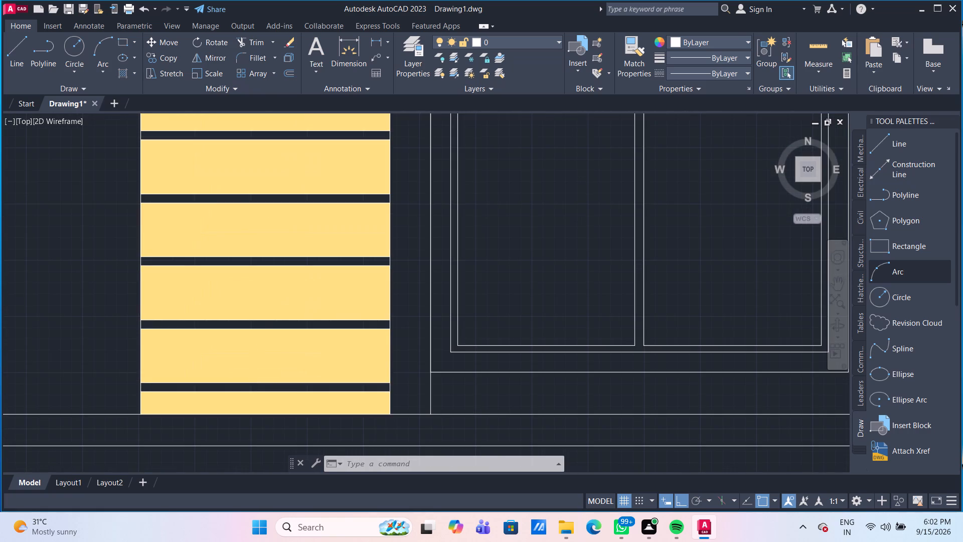
scroll(254, 372, down, 3)
scroll(216, 328, down, 4)
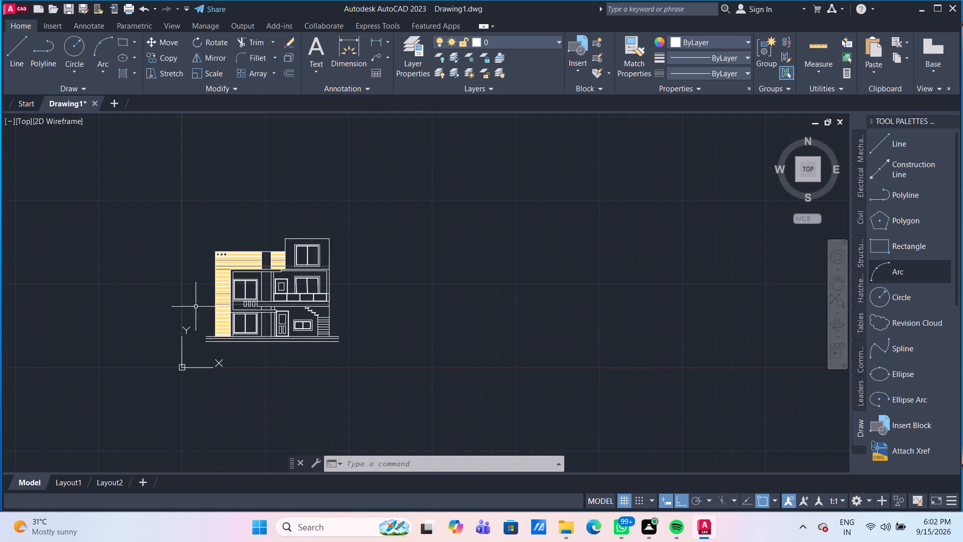
scroll(192, 280, up, 2)
scroll(218, 237, up, 2)
middle_drag(218, 237, 218, 235)
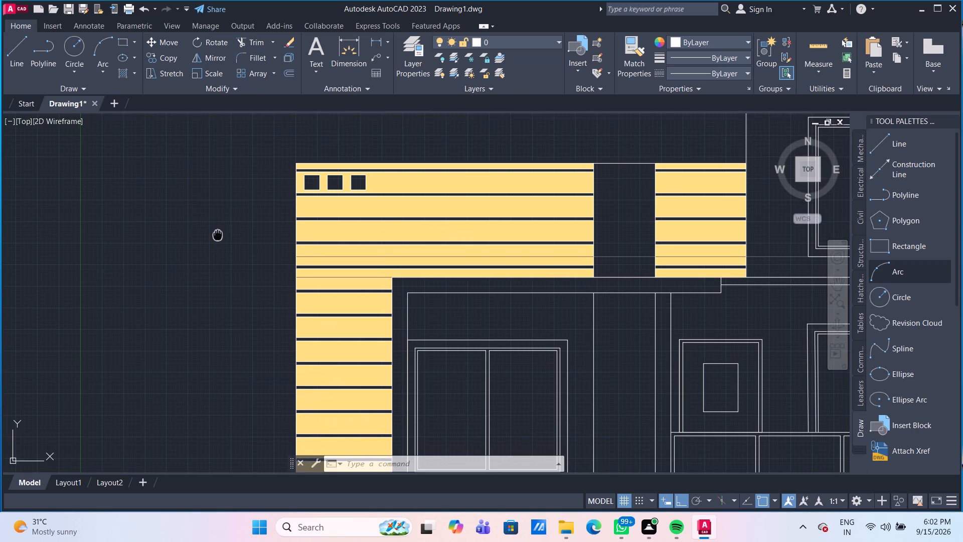
Hatch the three small squares in the second parapet band with a solid fill in colour 37.
middle_drag(218, 235, 131, 224)
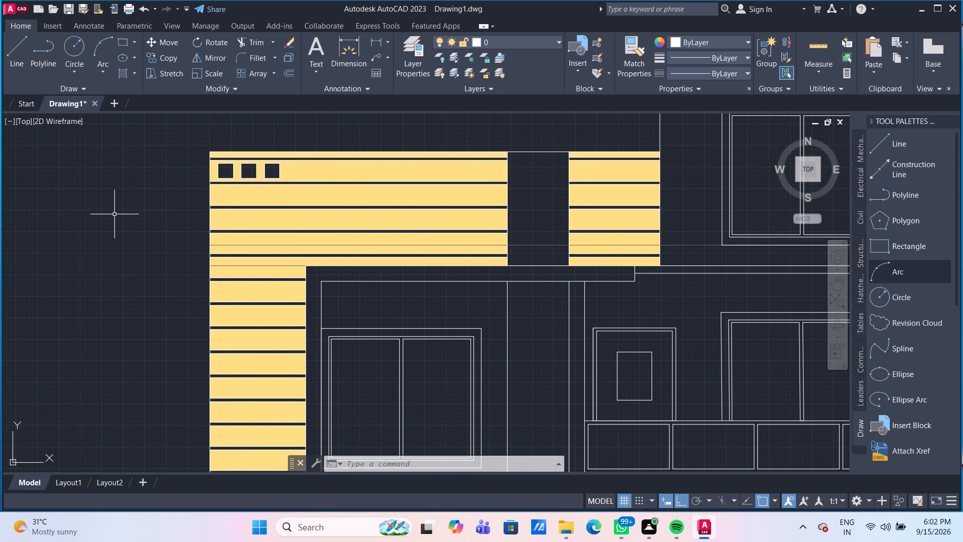
click(122, 69)
click(119, 59)
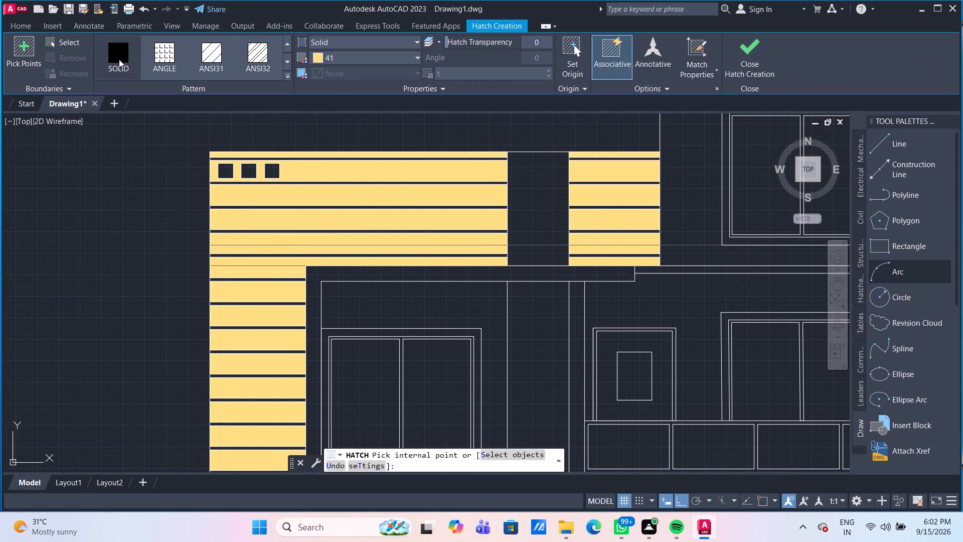
click(406, 56)
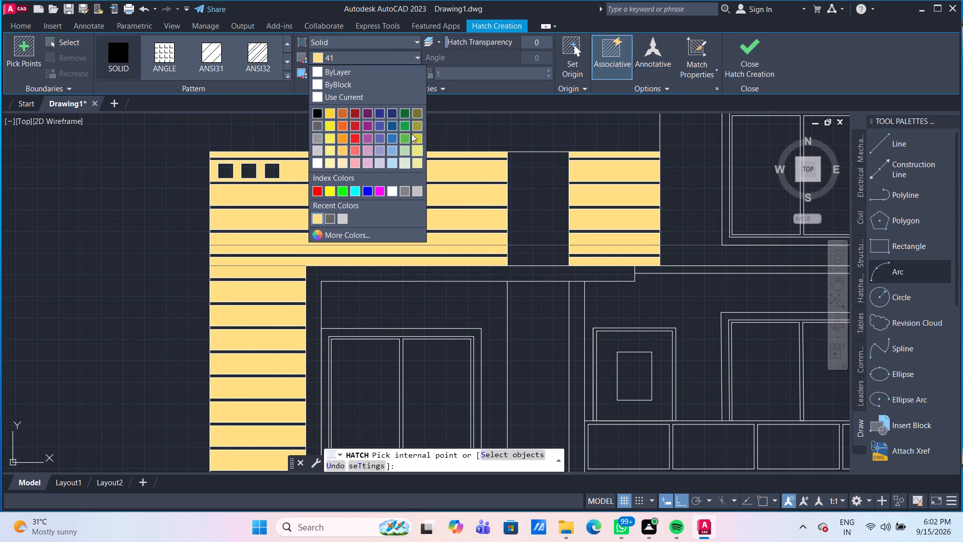
click(356, 235)
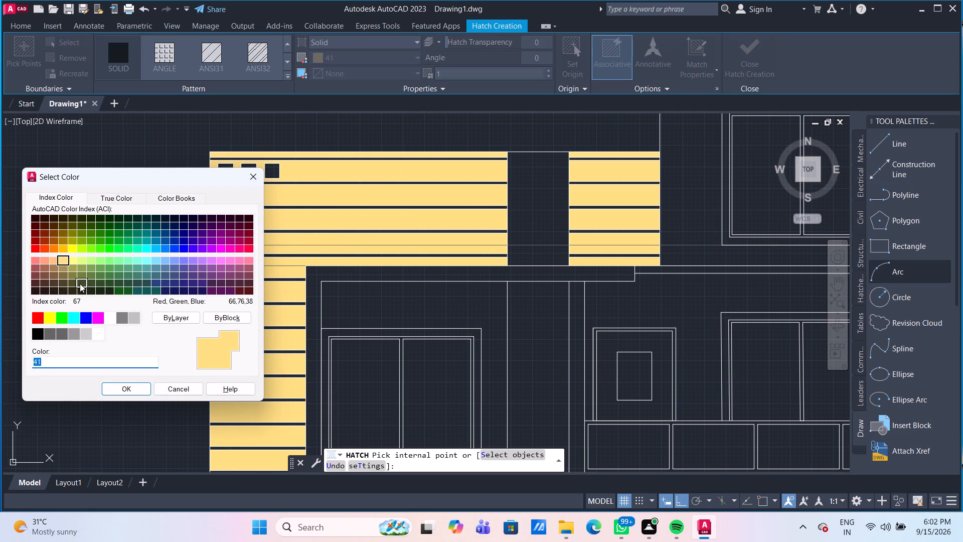
click(54, 281)
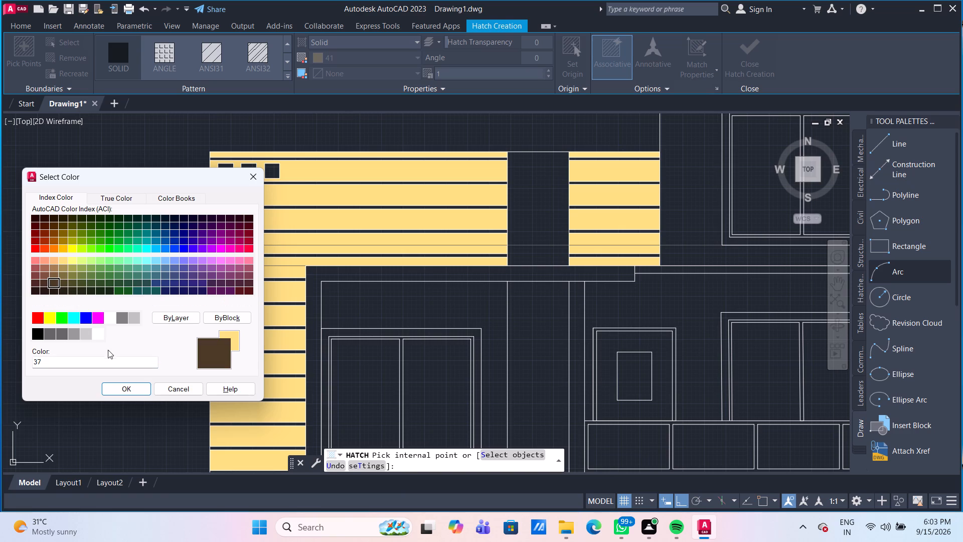
click(132, 386)
scroll(249, 188, up, 1)
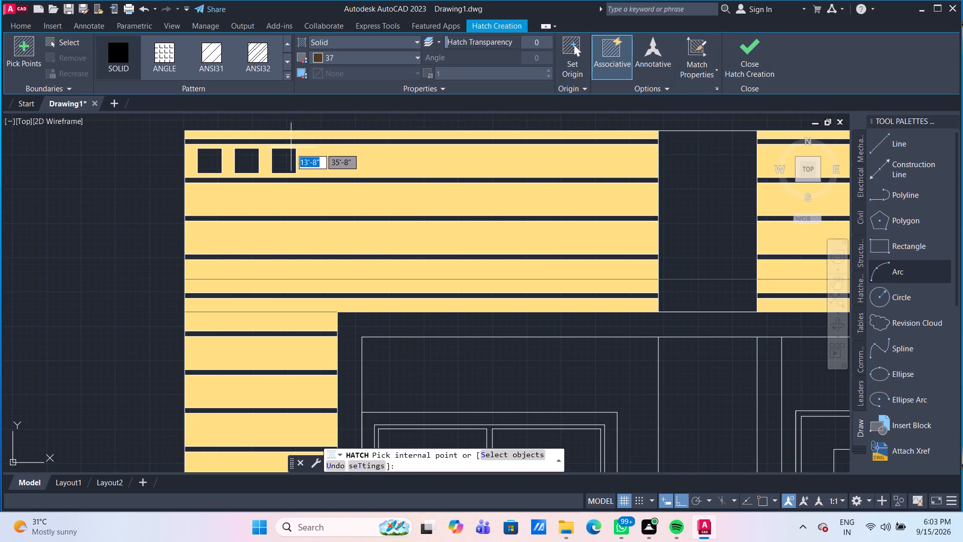
click(287, 162)
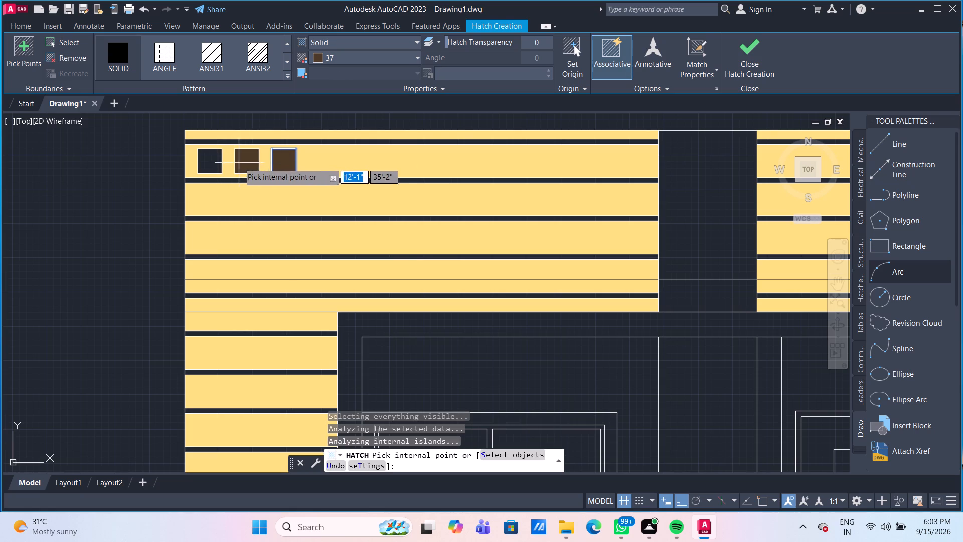
click(241, 164)
click(218, 160)
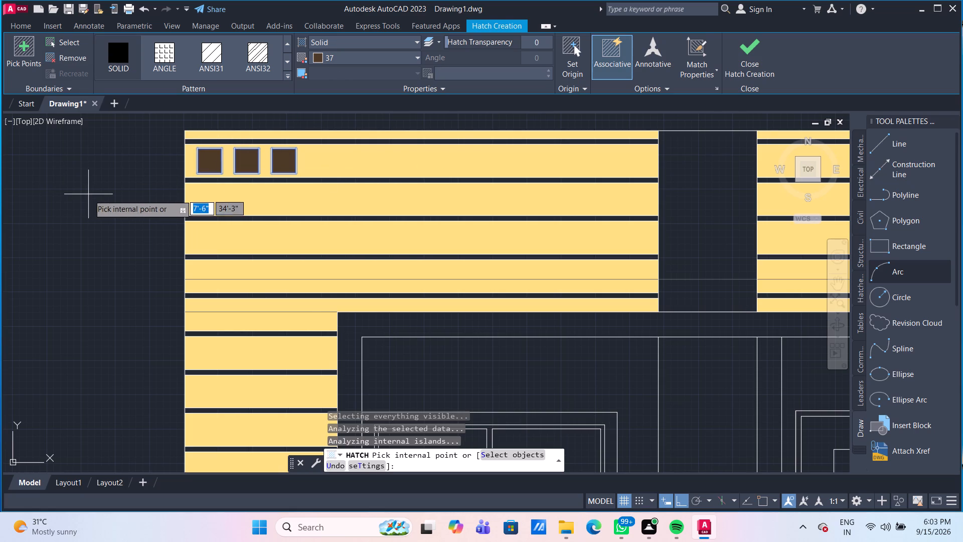
key(Return)
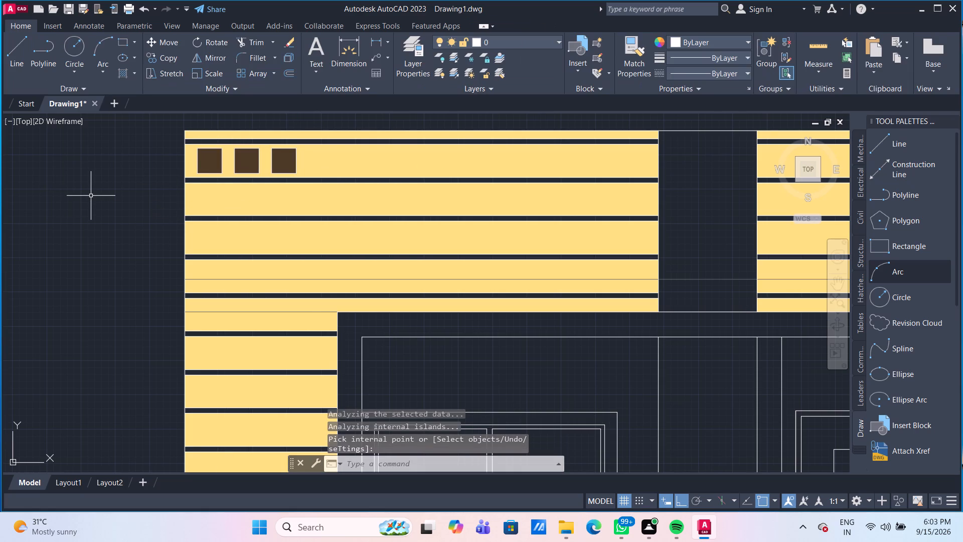
Start a solid hatch at the cladded column's base with index colour 135.
scroll(98, 202, down, 2)
scroll(112, 207, up, 1)
scroll(164, 181, up, 2)
scroll(220, 212, down, 3)
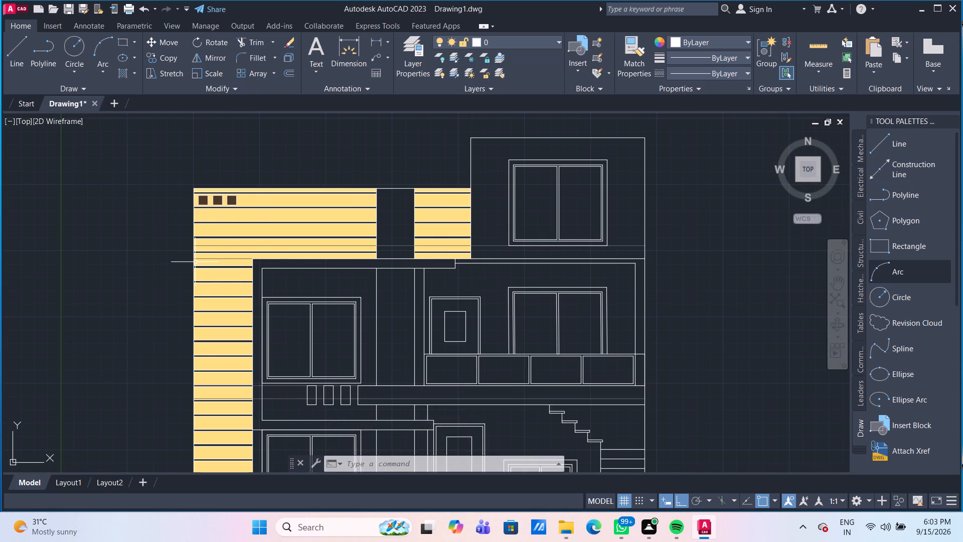
scroll(164, 244, down, 2)
scroll(160, 350, up, 3)
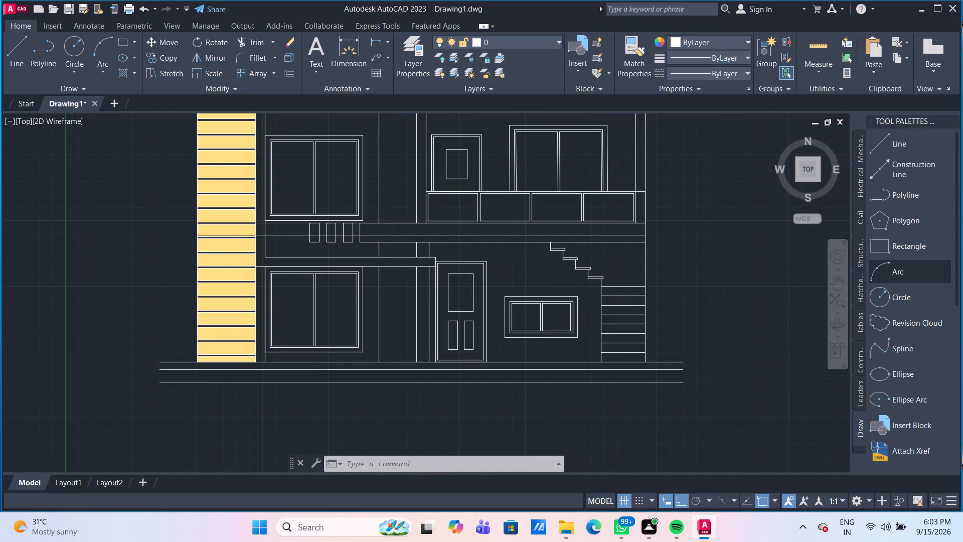
scroll(173, 327, up, 1)
middle_drag(173, 327, 168, 271)
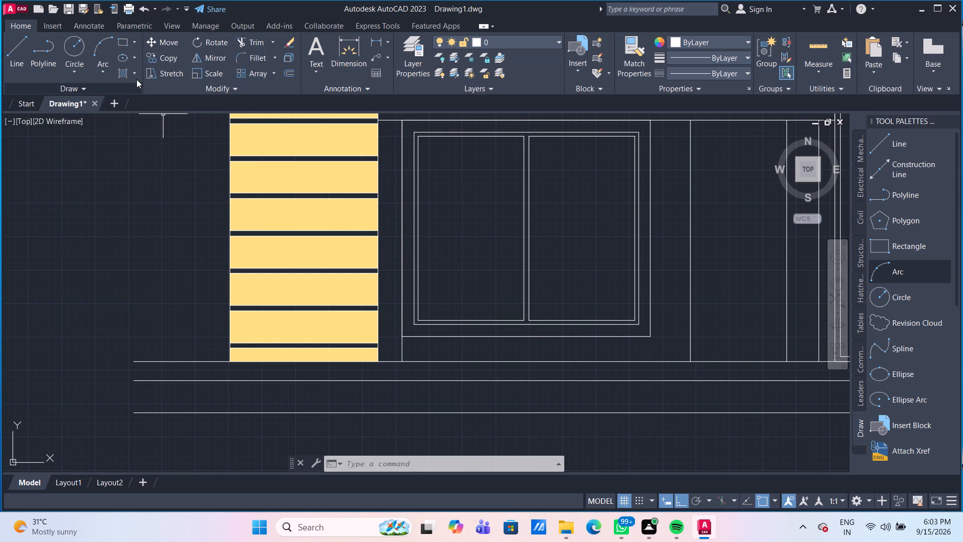
click(128, 72)
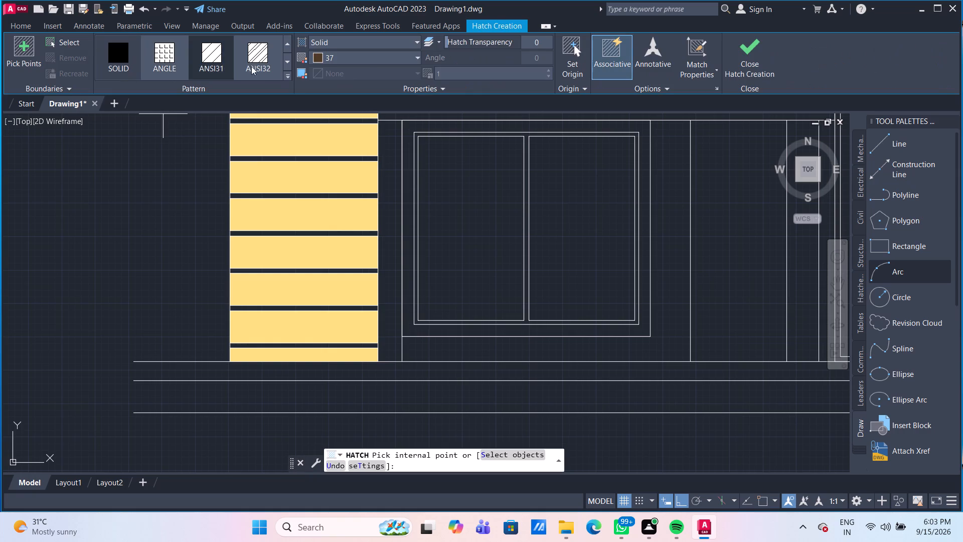
click(364, 61)
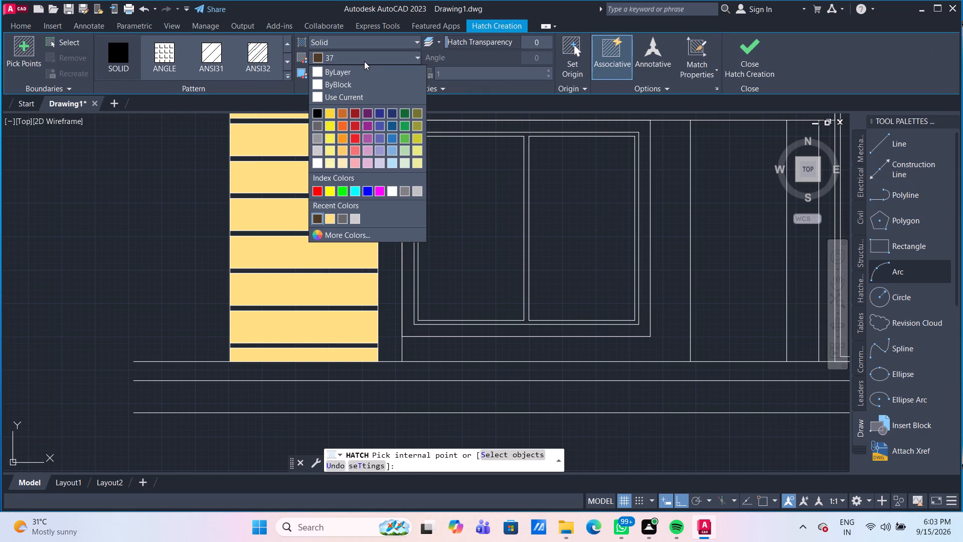
click(357, 234)
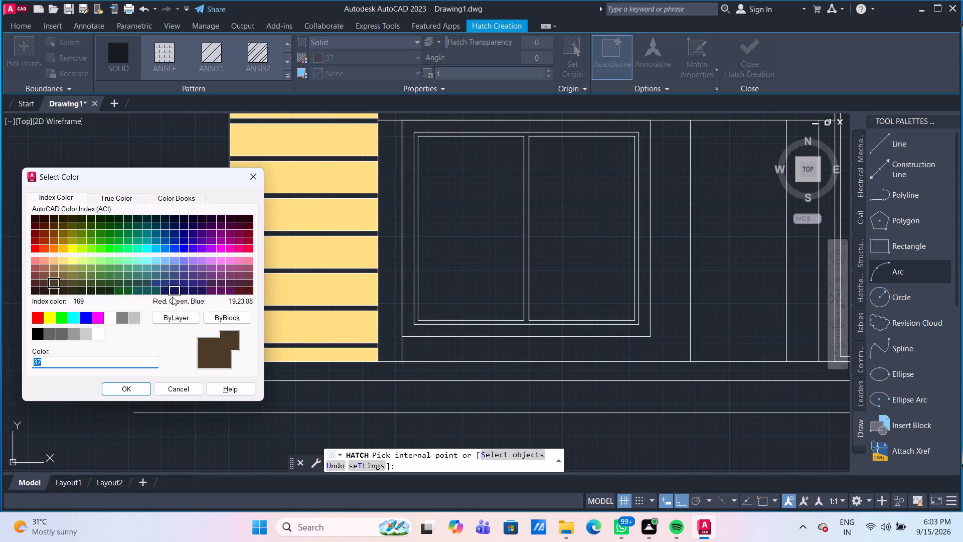
scroll(168, 294, up, 2)
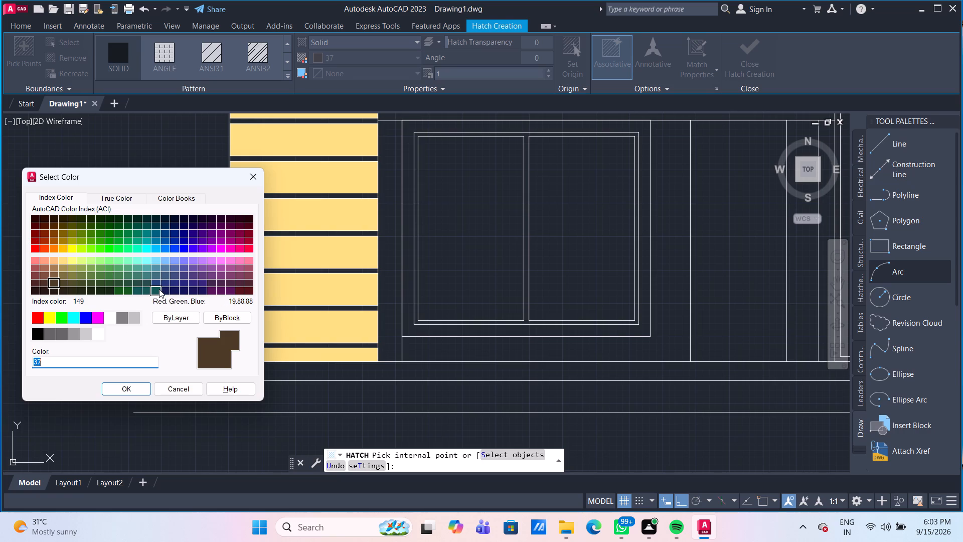
click(159, 289)
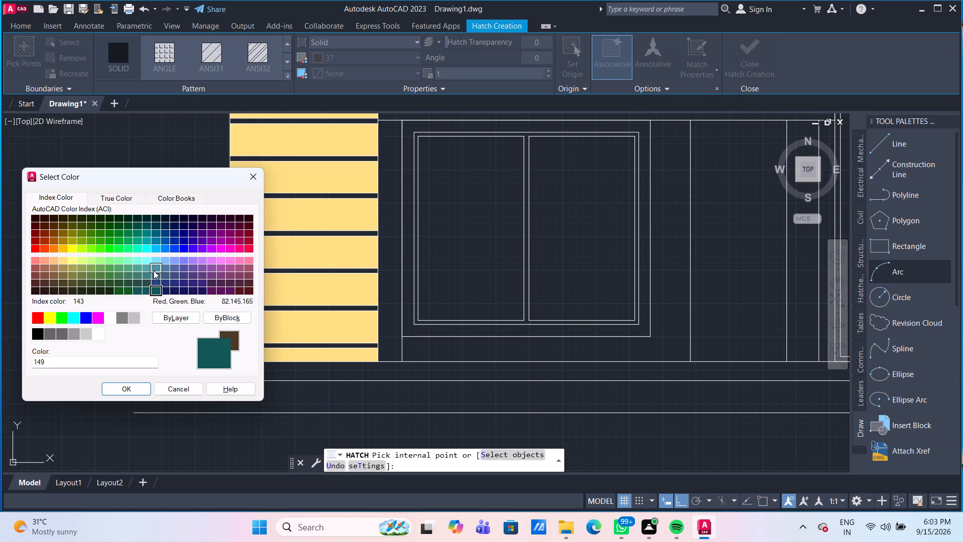
click(149, 267)
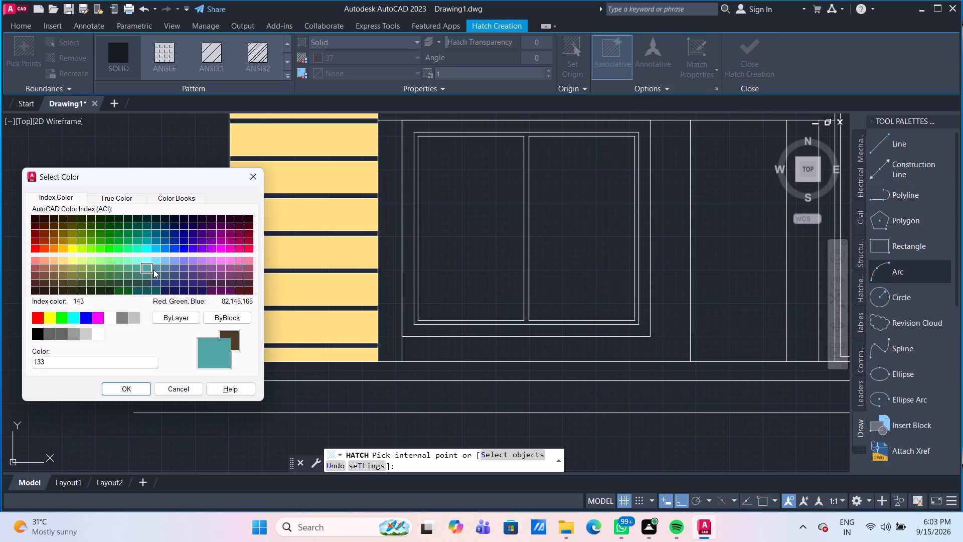
click(155, 269)
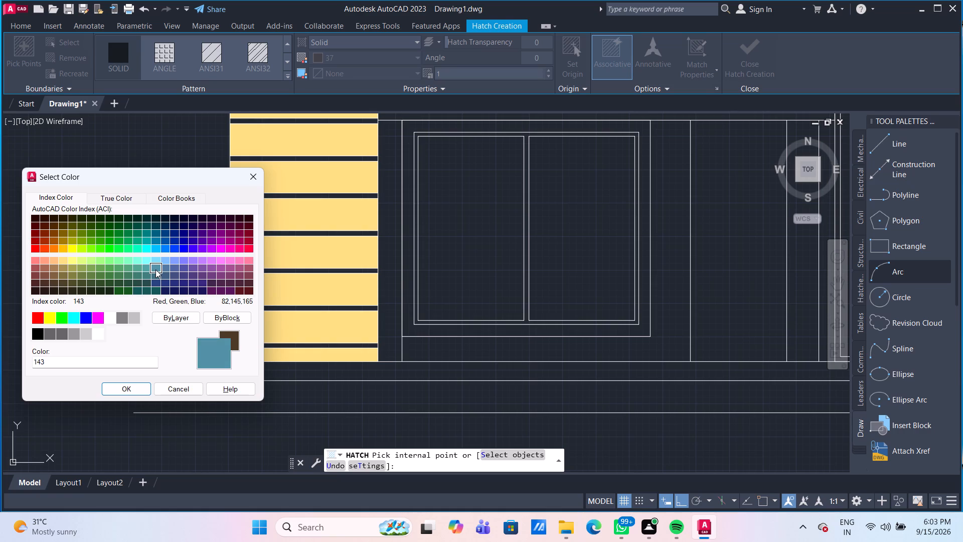
click(146, 275)
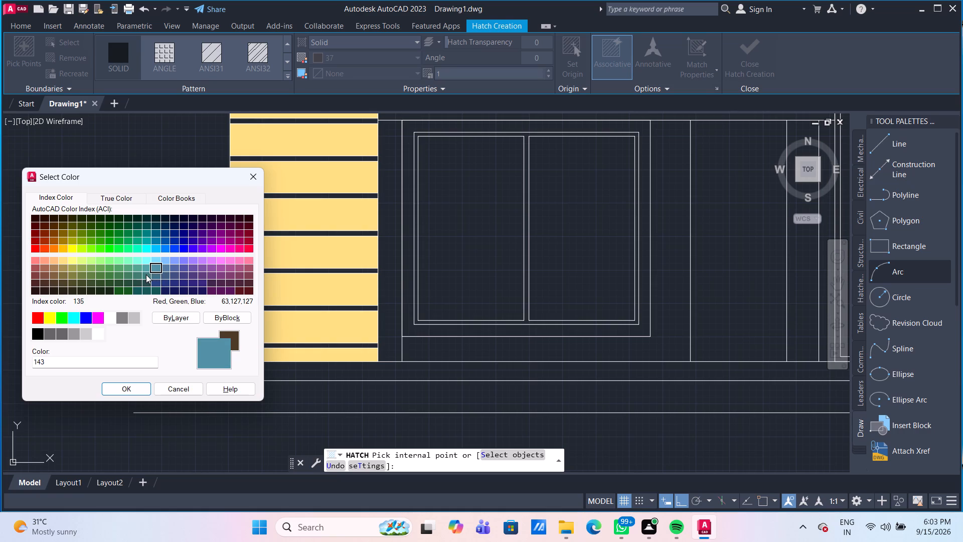
click(154, 277)
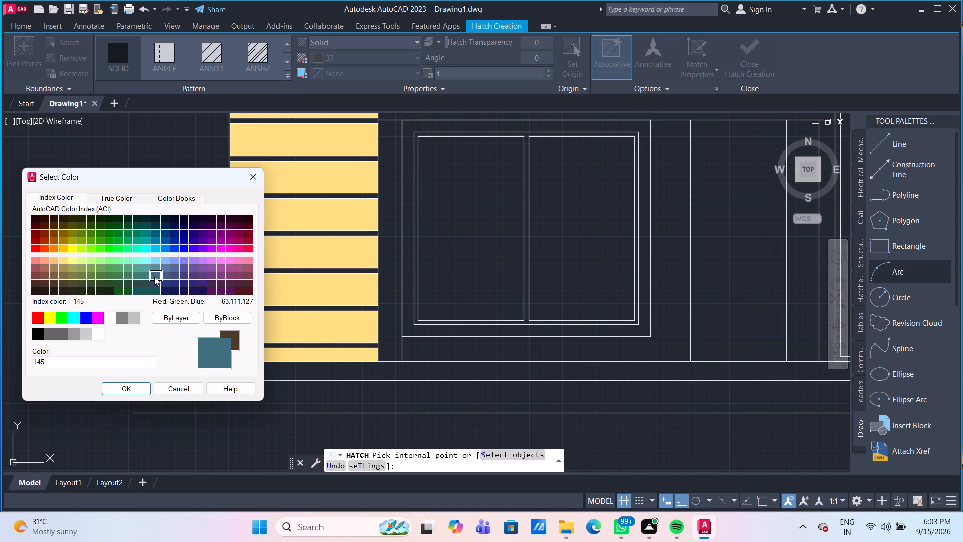
click(140, 275)
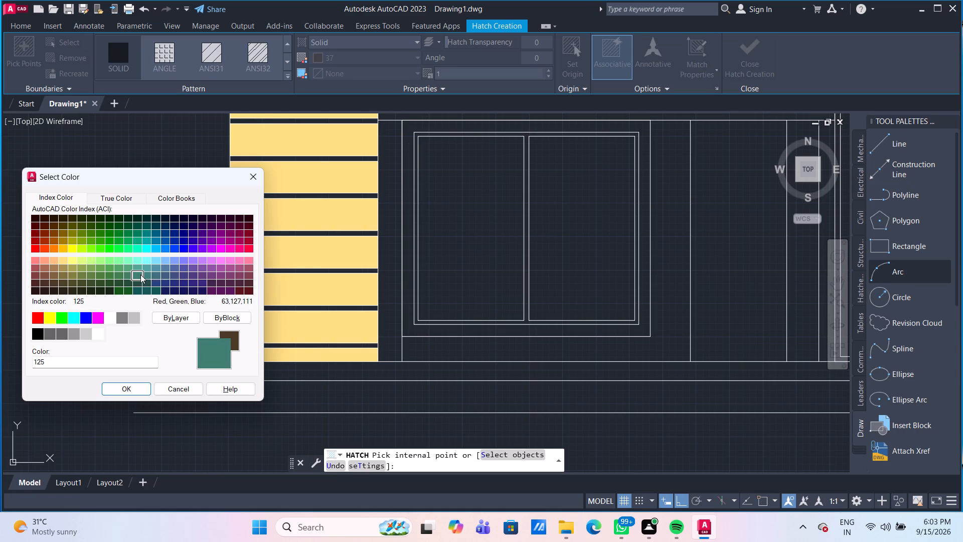
click(147, 276)
click(132, 387)
Fill the lowest five narrow gaps between the column's cladding bands with the solid colour 135 hatch.
scroll(239, 363, up, 2)
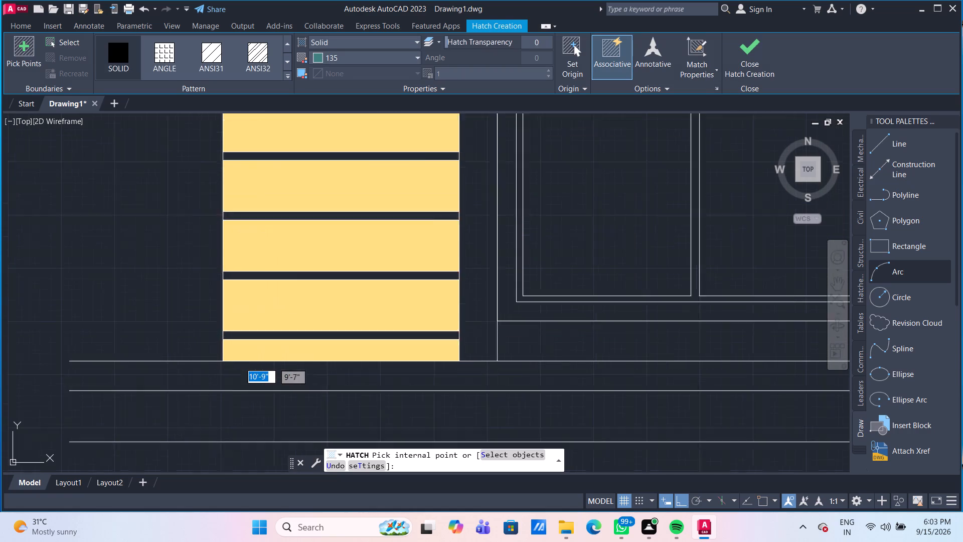
click(296, 321)
scroll(307, 327, down, 4)
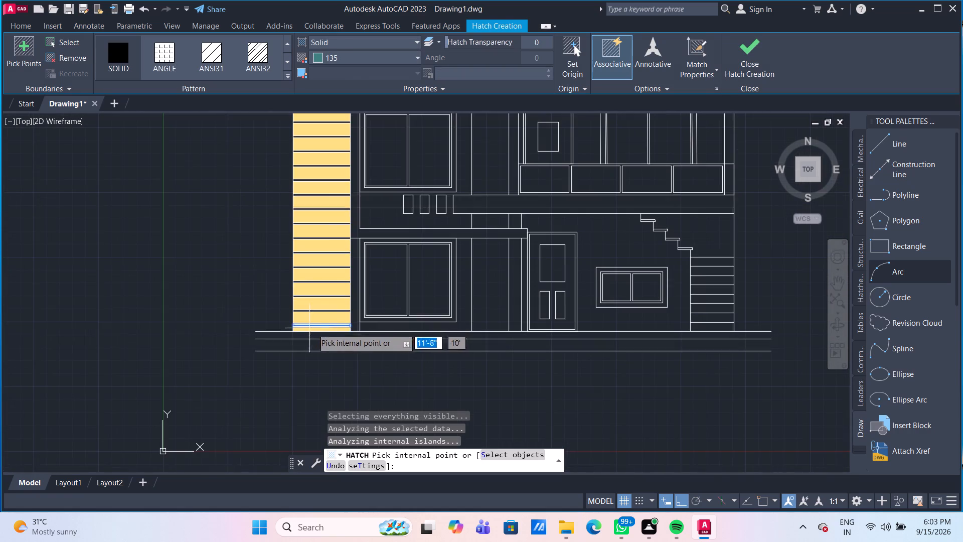
scroll(347, 327, up, 3)
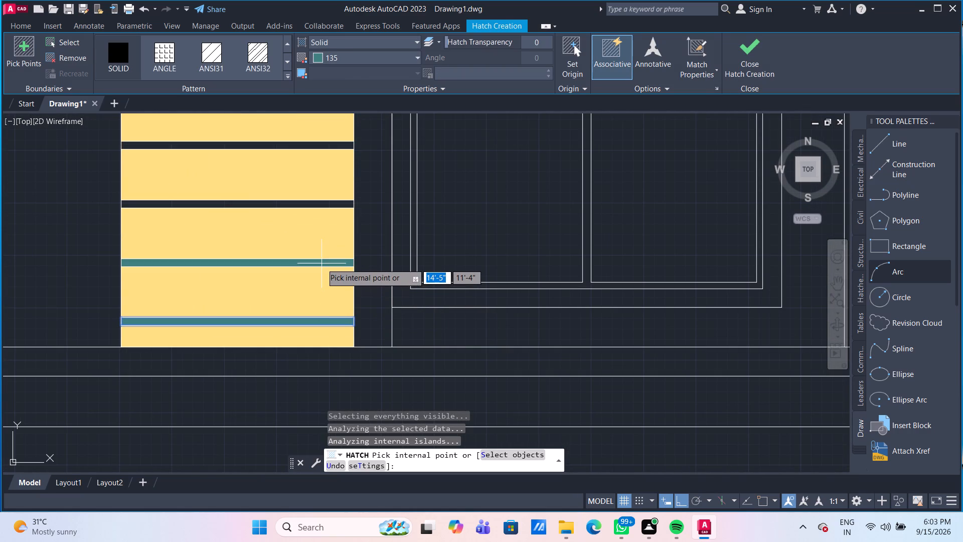
click(322, 263)
click(313, 204)
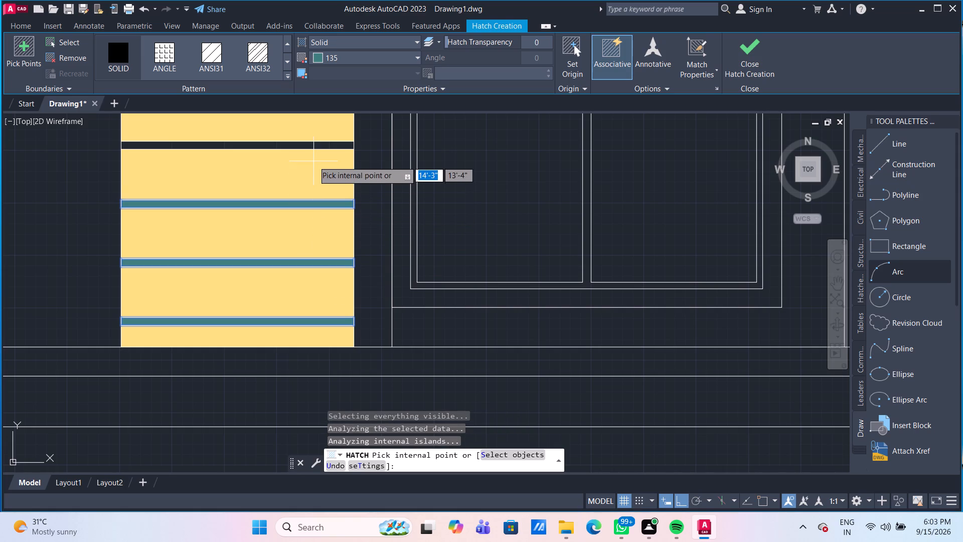
click(310, 146)
middle_drag(352, 196, 356, 216)
scroll(356, 199, down, 1)
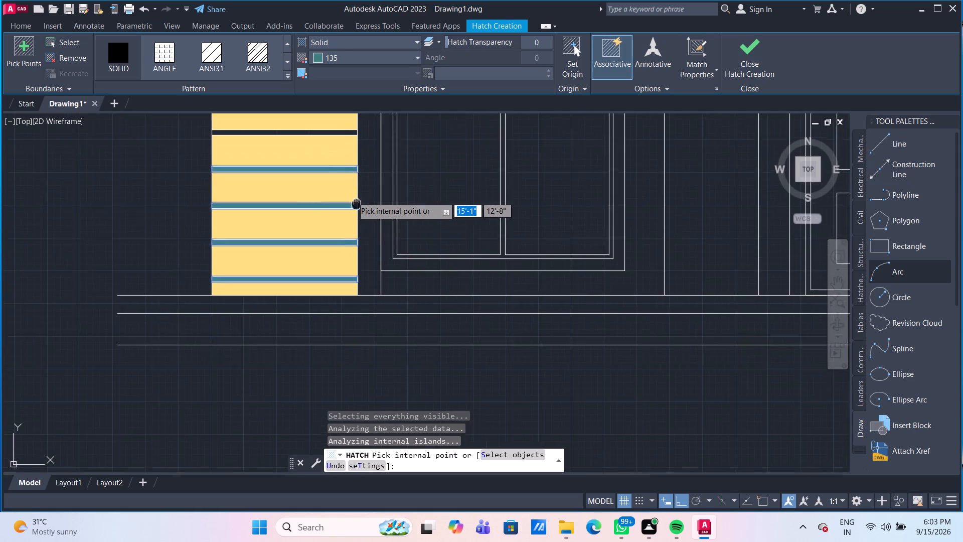
middle_drag(356, 216, 339, 352)
click(317, 284)
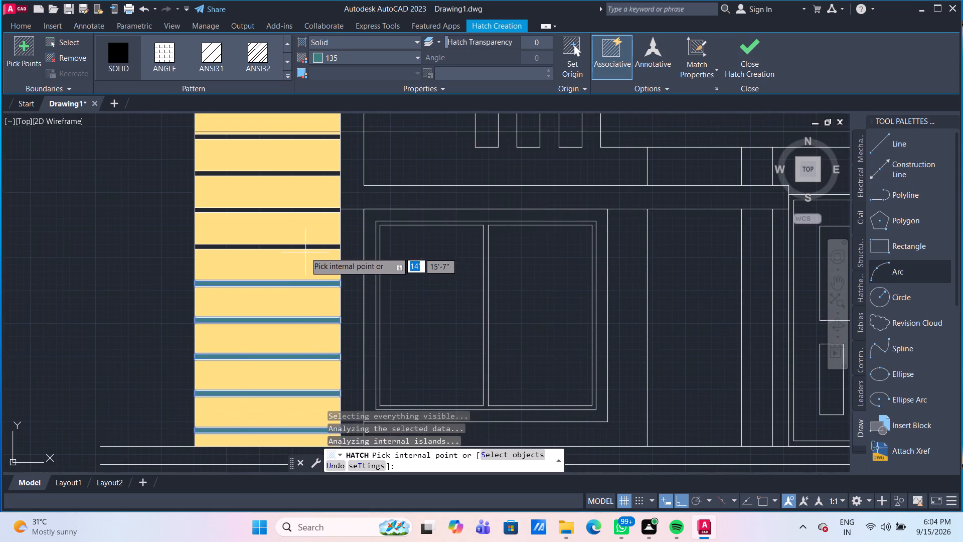
Fill the next five gaps up the column's cladding with the solid colour 135 hatch.
scroll(305, 251, up, 3)
click(300, 237)
scroll(318, 225, down, 3)
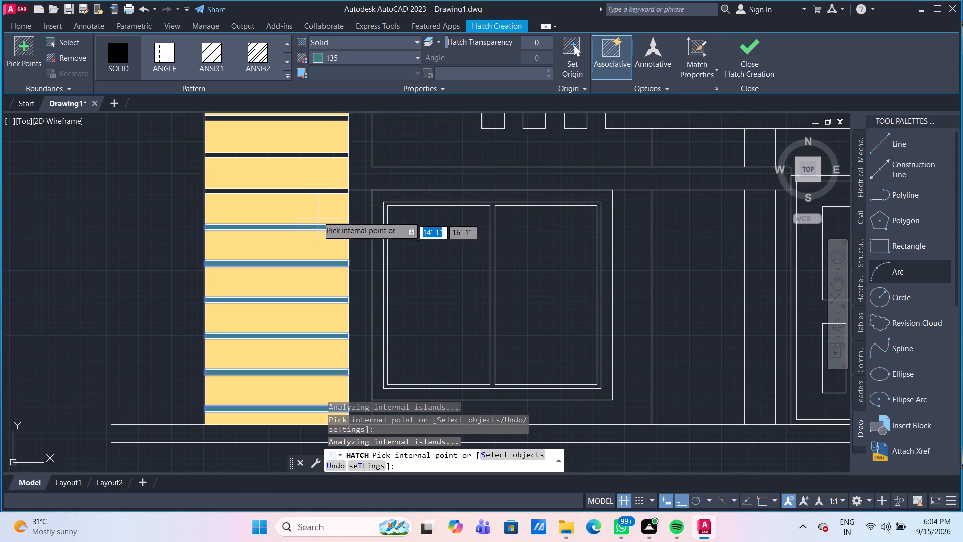
scroll(311, 186, up, 2)
click(319, 198)
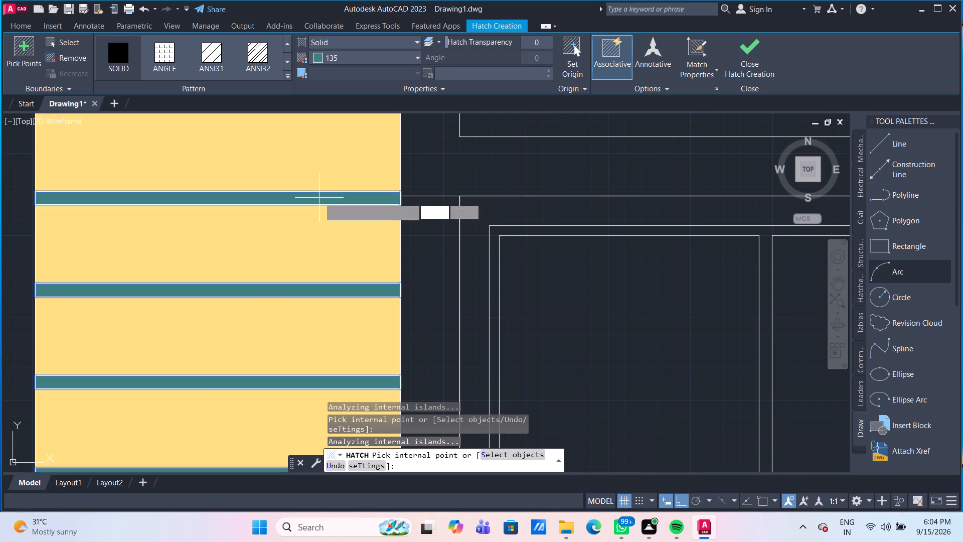
scroll(318, 196, down, 3)
middle_drag(314, 179, 277, 314)
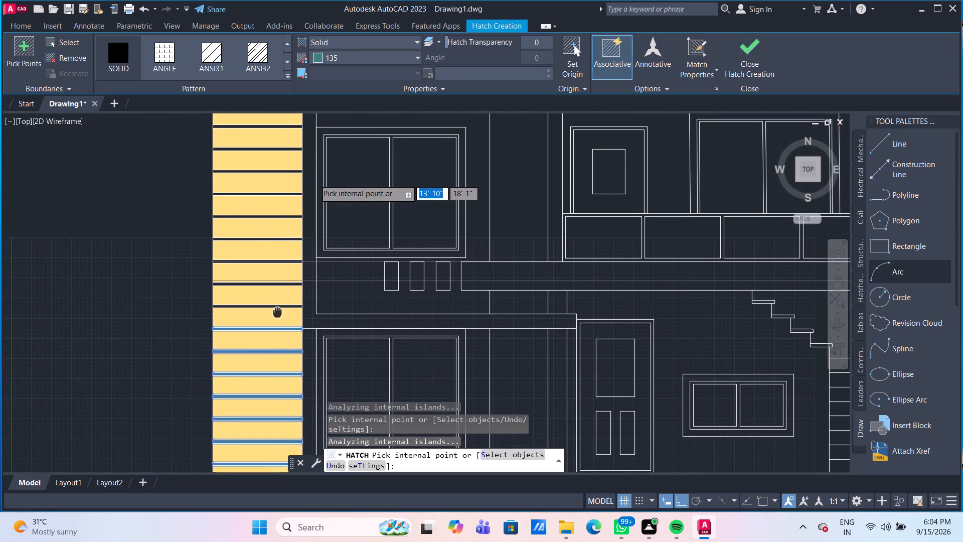
middle_drag(277, 314, 278, 316)
scroll(274, 305, up, 3)
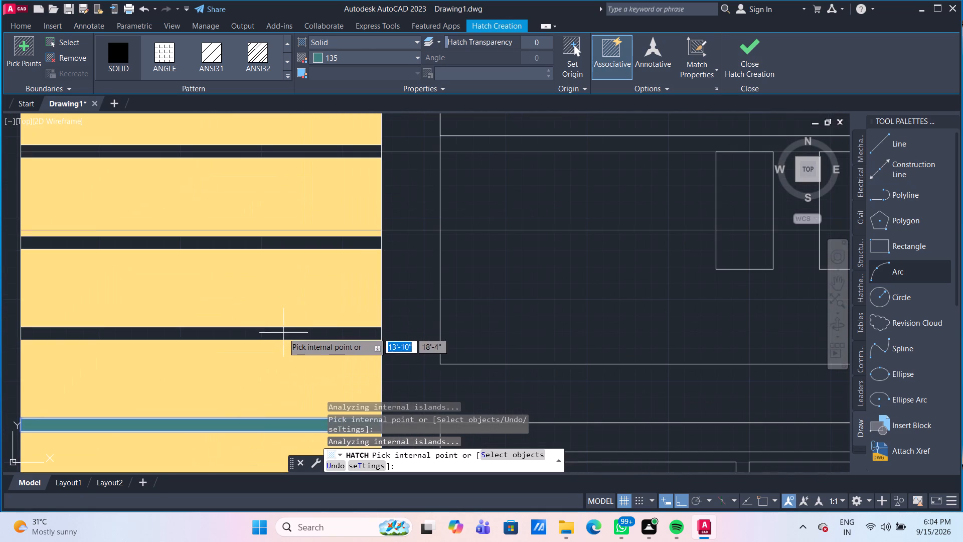
click(283, 333)
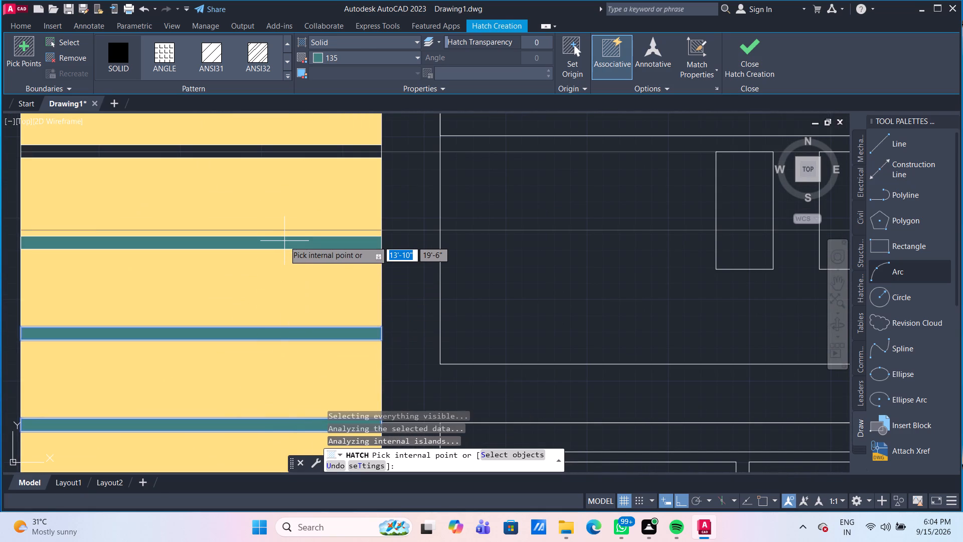
click(284, 241)
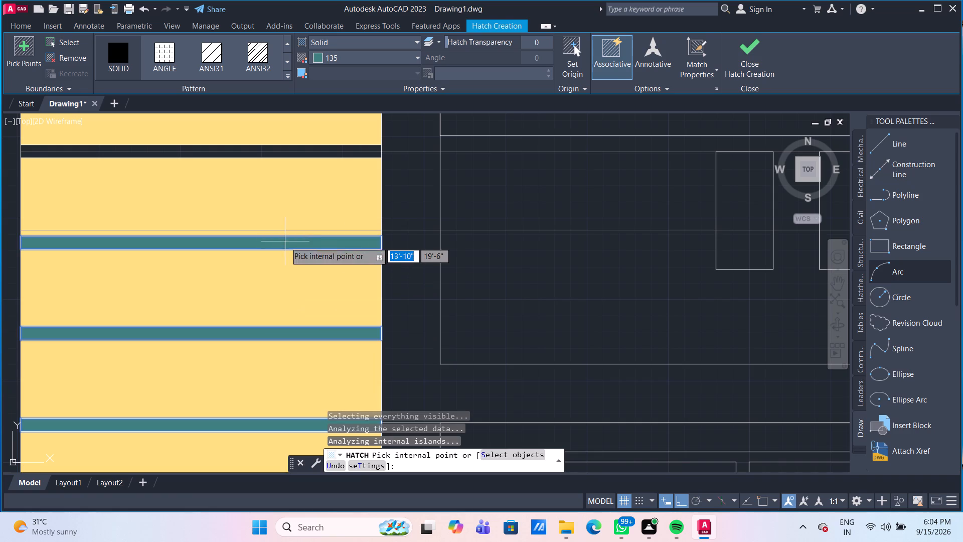
click(357, 154)
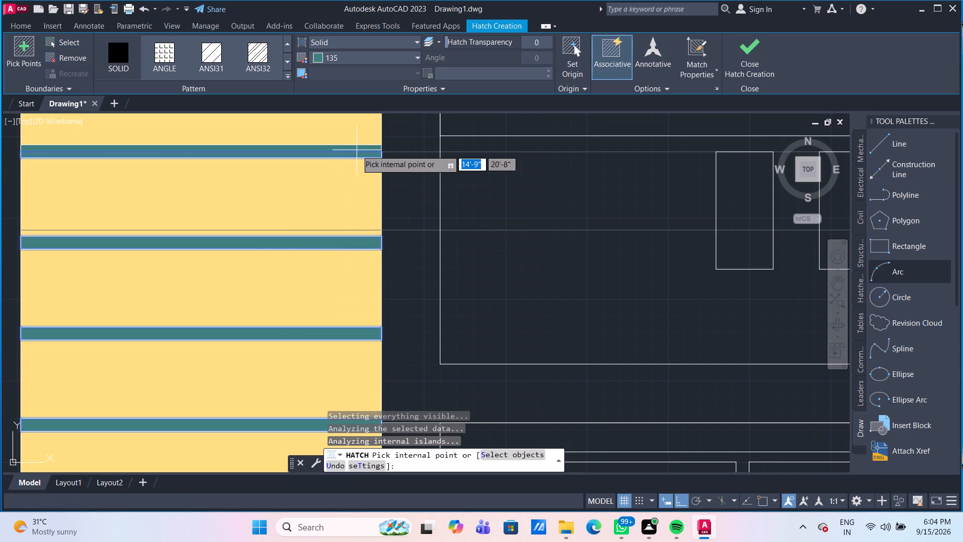
click(357, 150)
Fill the remaining eight gaps of the column, up to the parapet's underside, with the solid colour 135 hatch.
scroll(377, 185, down, 3)
middle_drag(383, 177, 333, 299)
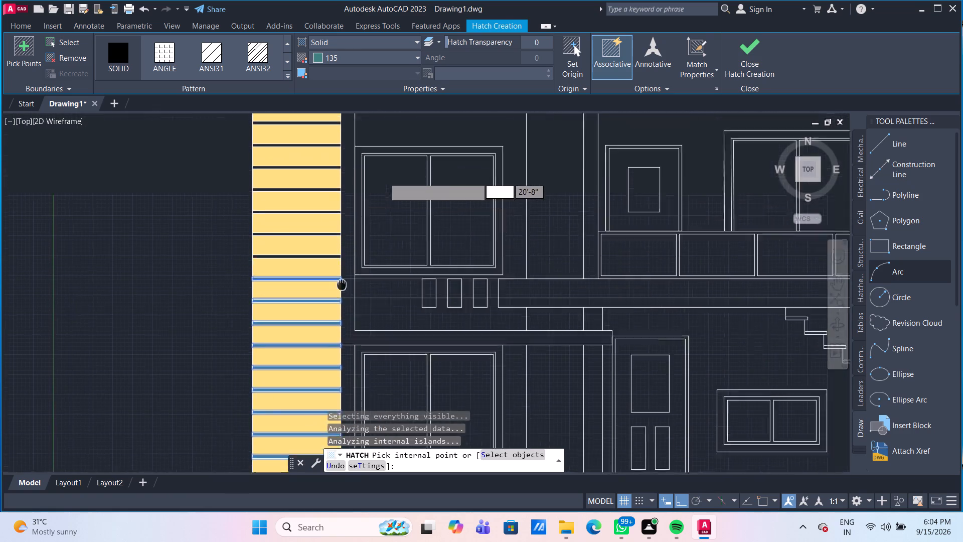
middle_drag(333, 299, 318, 321)
scroll(298, 294, up, 3)
click(298, 317)
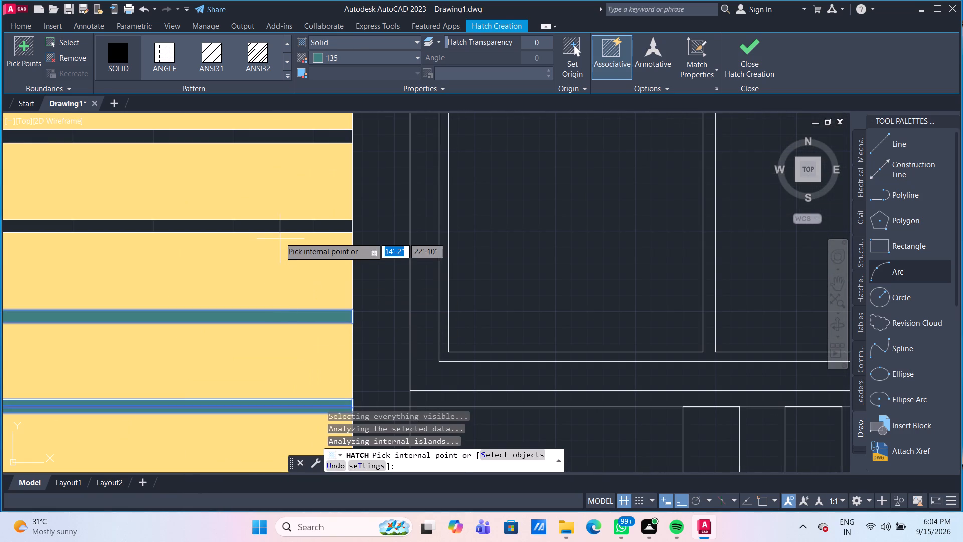
click(281, 225)
click(309, 141)
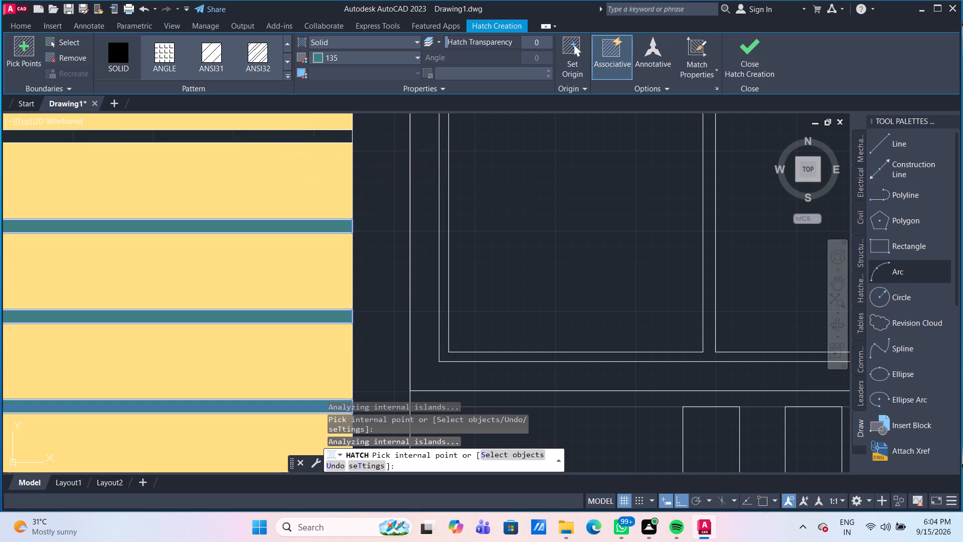
scroll(381, 177, down, 3)
middle_drag(383, 180, 313, 356)
scroll(339, 265, down, 1)
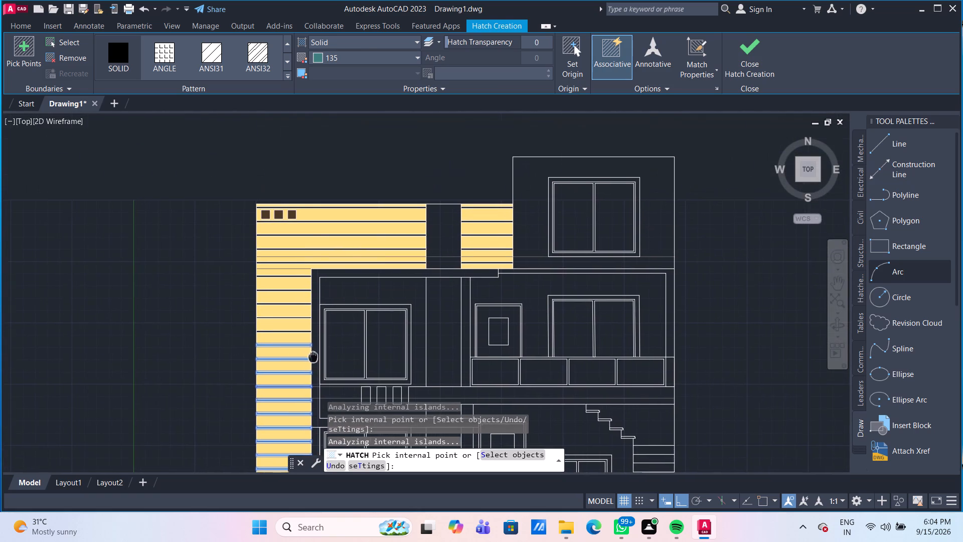
scroll(282, 317, up, 3)
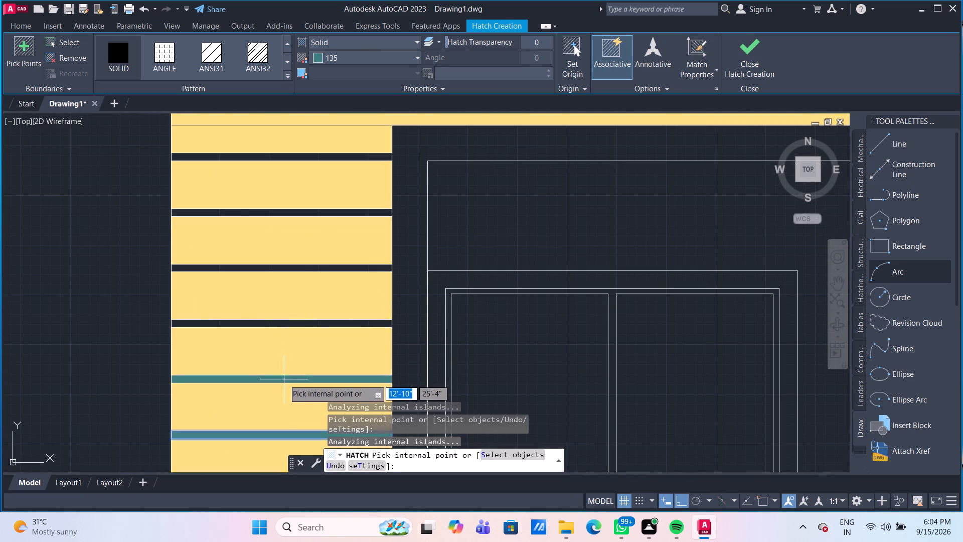
click(284, 379)
click(280, 326)
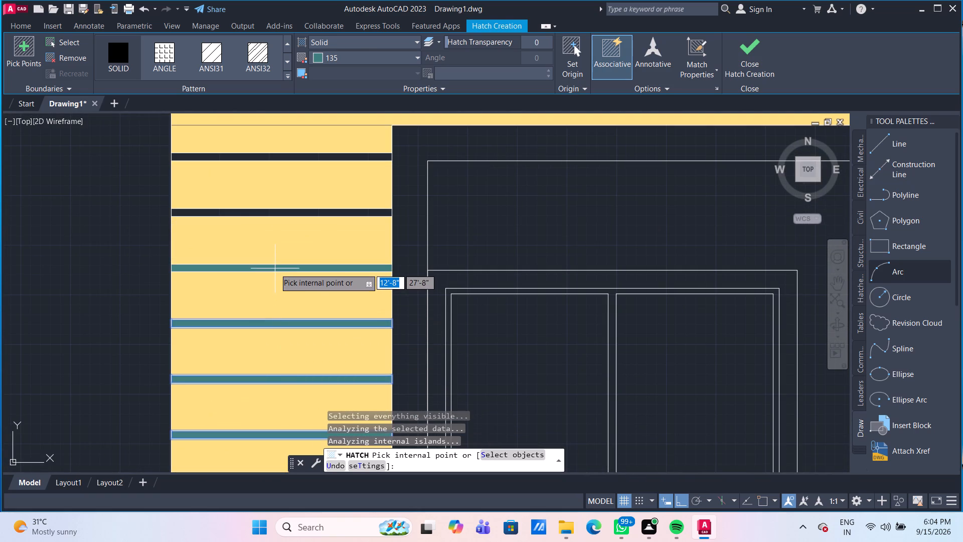
click(275, 268)
click(291, 213)
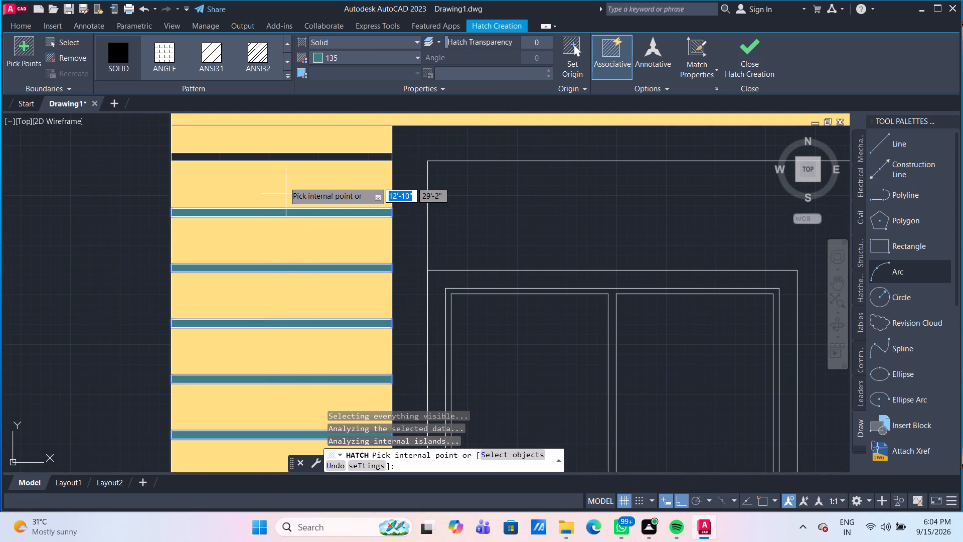
click(281, 157)
Fill all five gaps between the bands of the wide parapet section above the column with the solid colour 135 hatch.
middle_drag(339, 174, 284, 302)
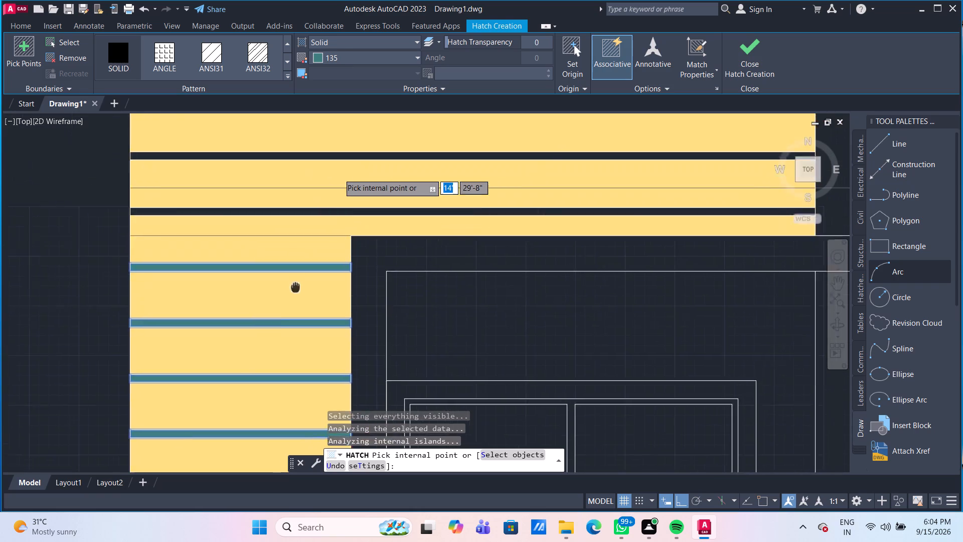
middle_drag(284, 302, 263, 344)
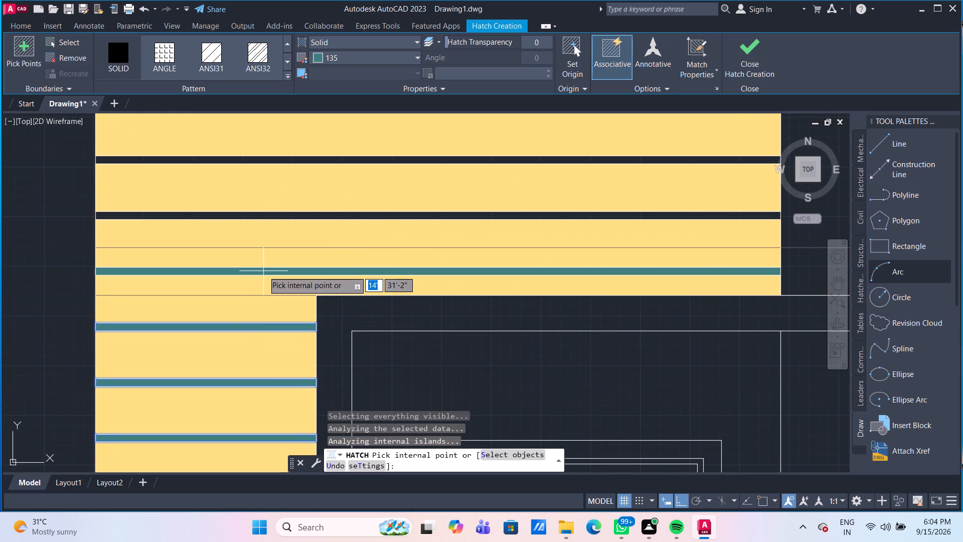
click(263, 271)
click(315, 217)
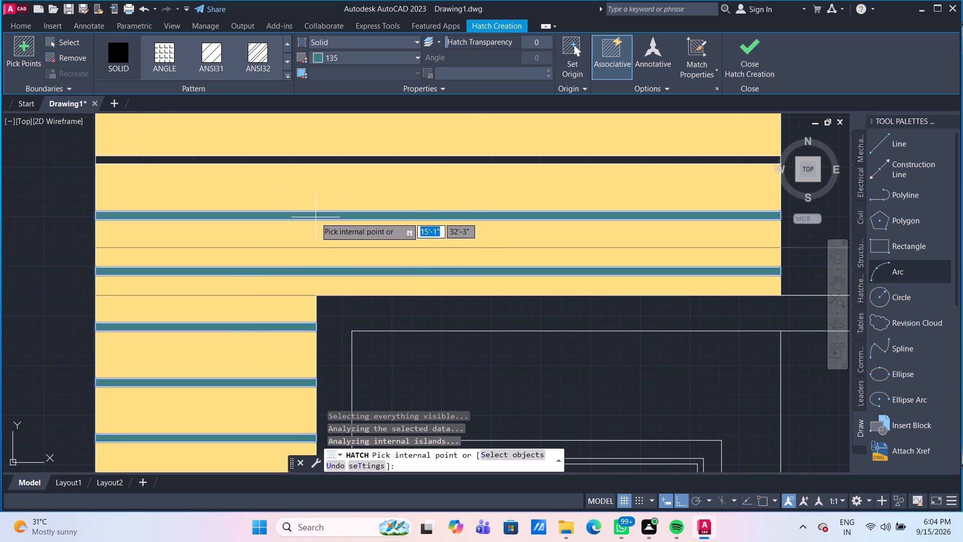
click(317, 160)
scroll(351, 194, down, 2)
middle_drag(351, 194, 352, 194)
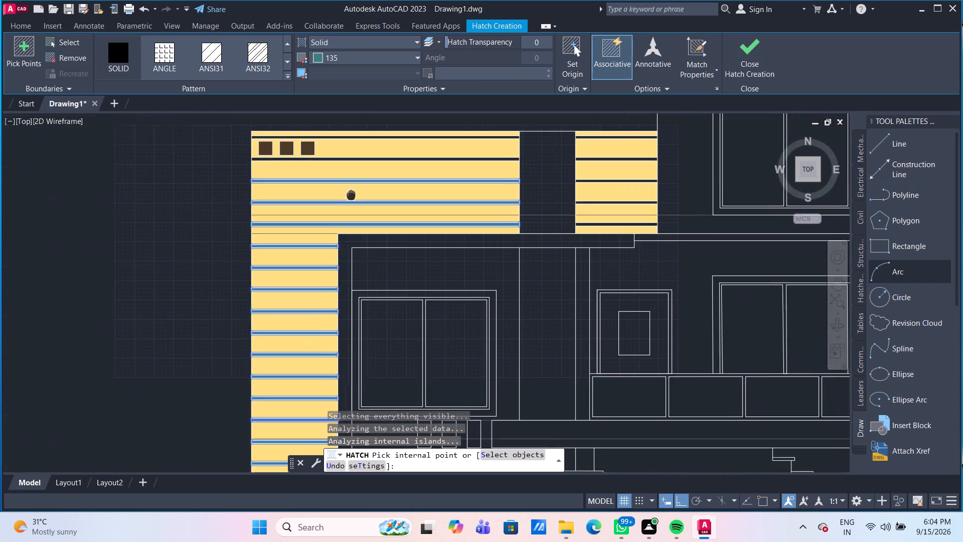
middle_drag(352, 194, 284, 281)
scroll(360, 241, up, 2)
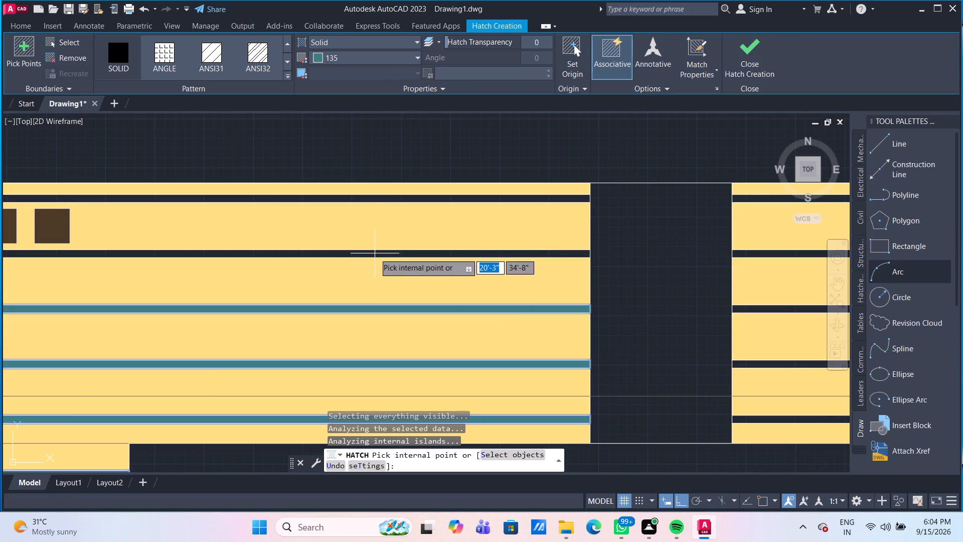
click(375, 253)
click(367, 198)
Fill the five gaps in the narrow parapet section beside the upper tower with solid colour 135 and finish the hatch.
scroll(475, 244, down, 2)
middle_drag(523, 263, 314, 233)
scroll(425, 271, up, 2)
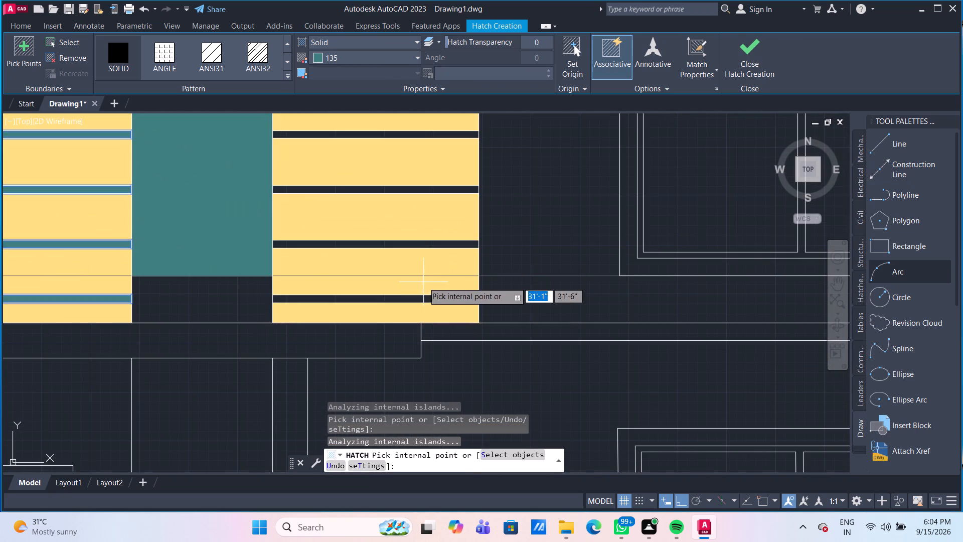
click(426, 300)
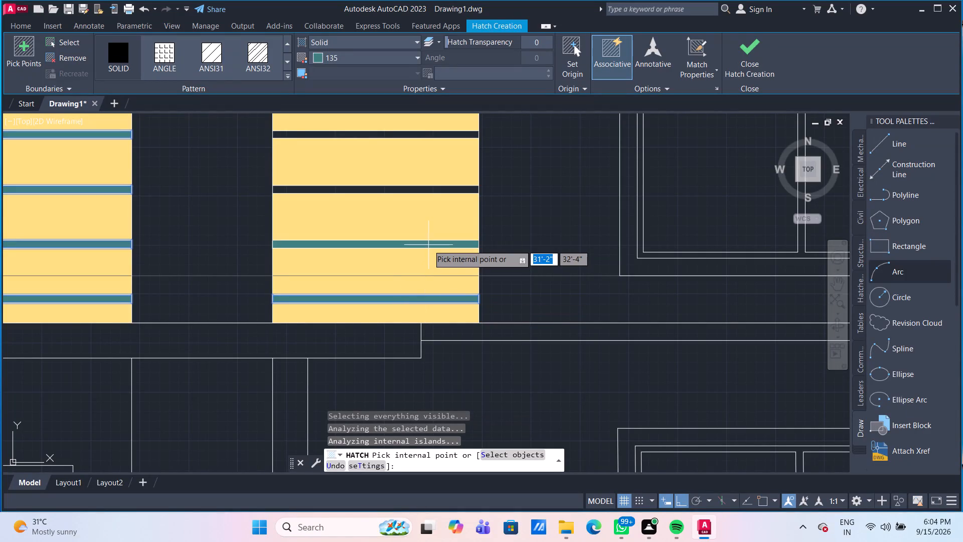
click(428, 245)
click(426, 190)
middle_drag(544, 181, 486, 323)
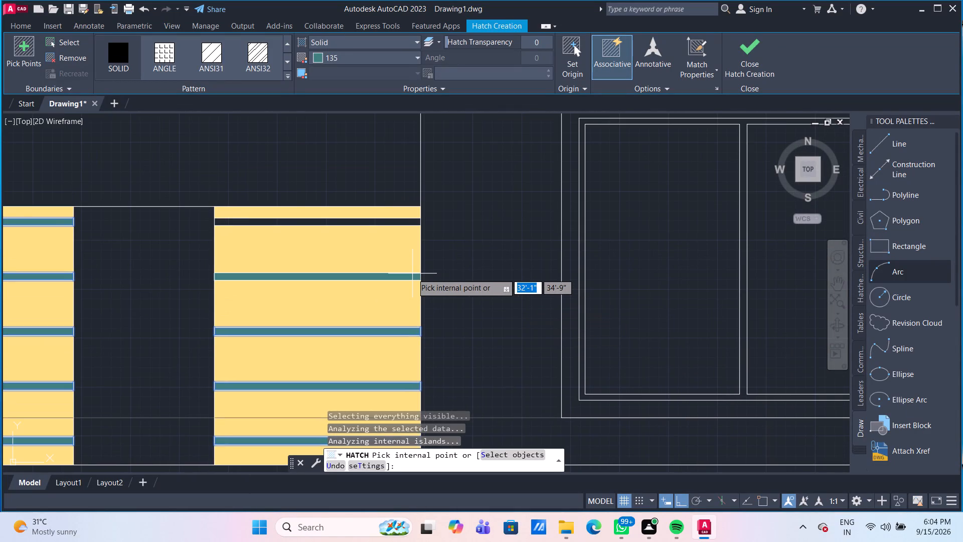
click(412, 276)
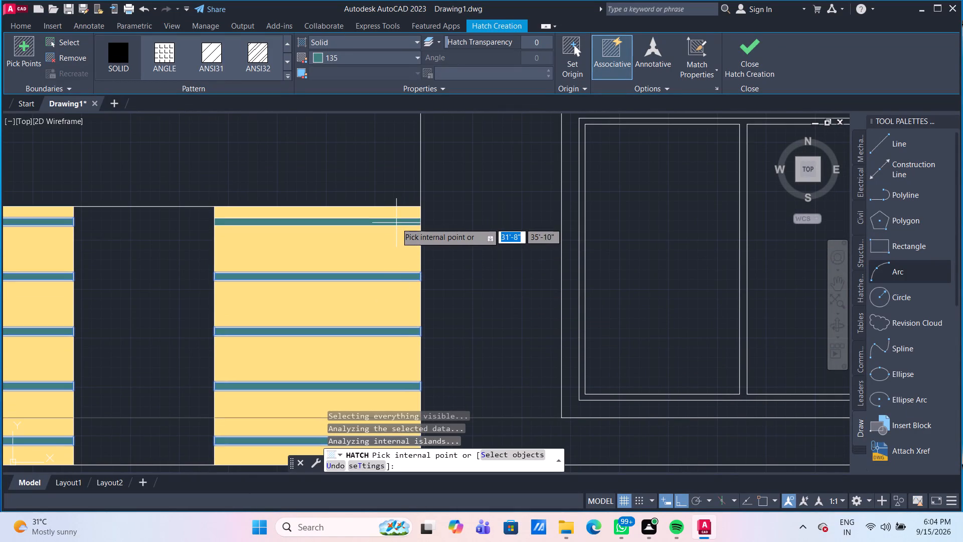
click(396, 223)
scroll(224, 141, down, 3)
scroll(225, 239, down, 3)
middle_drag(227, 250, 241, 253)
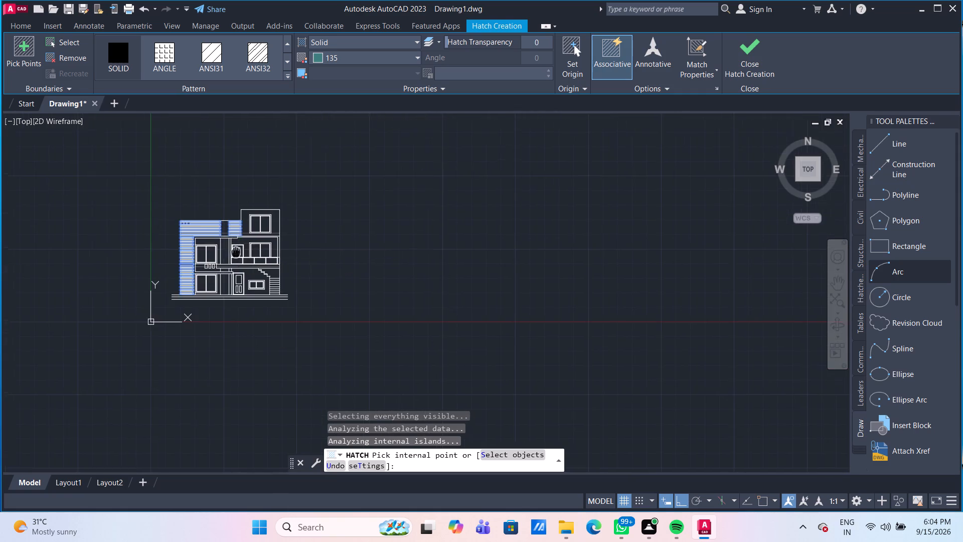
middle_drag(241, 253, 302, 244)
scroll(239, 240, up, 2)
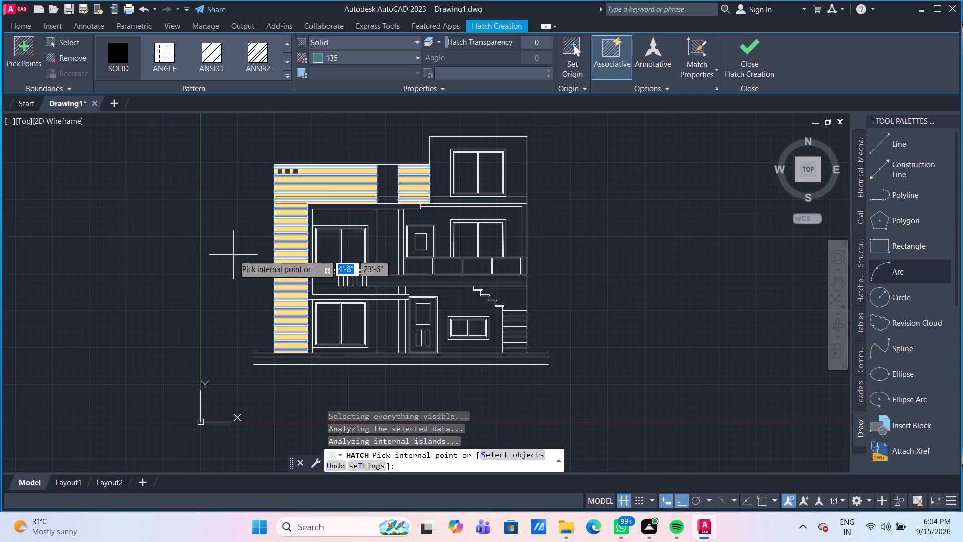
key(Return)
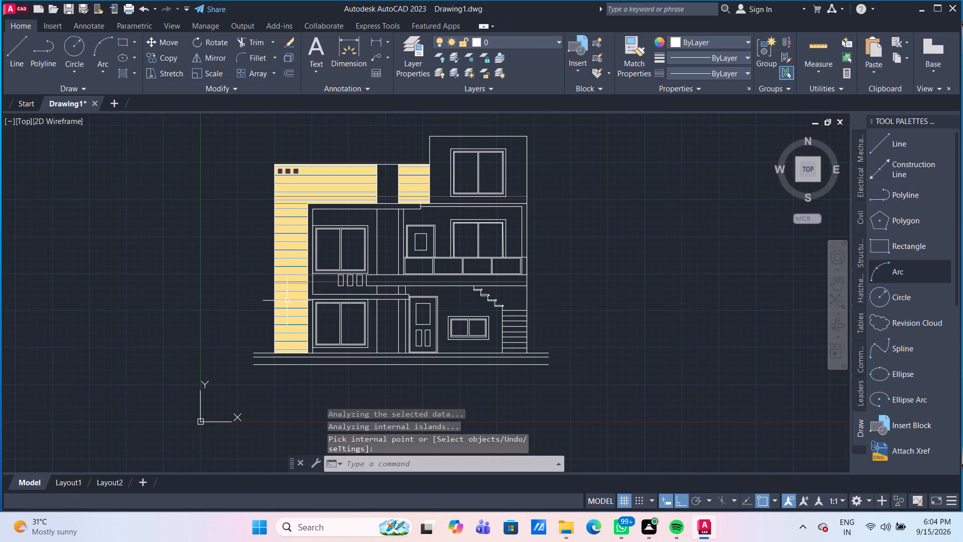
Examine the hatched column gaps up close and the colouring across the whole elevation.
scroll(287, 300, up, 2)
scroll(305, 257, up, 2)
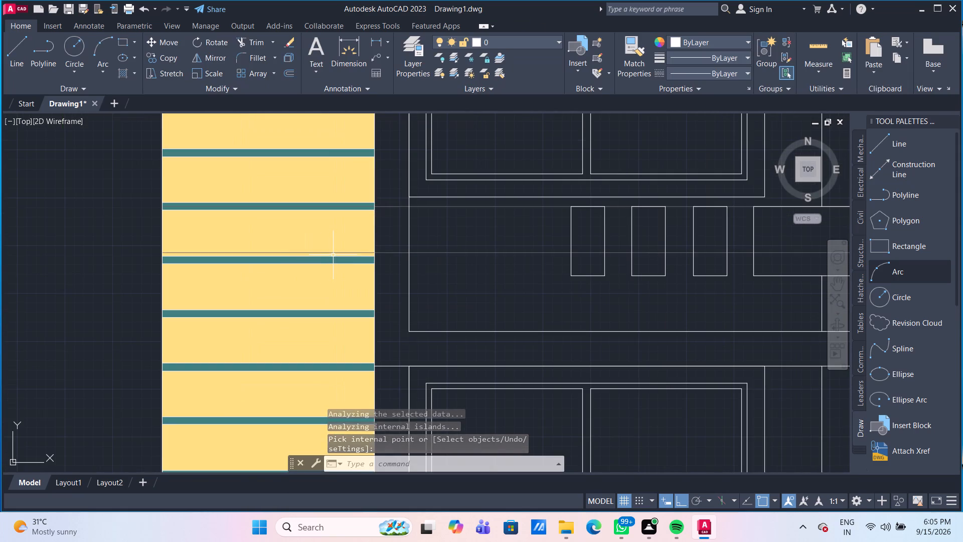
scroll(333, 255, up, 1)
scroll(333, 255, down, 2)
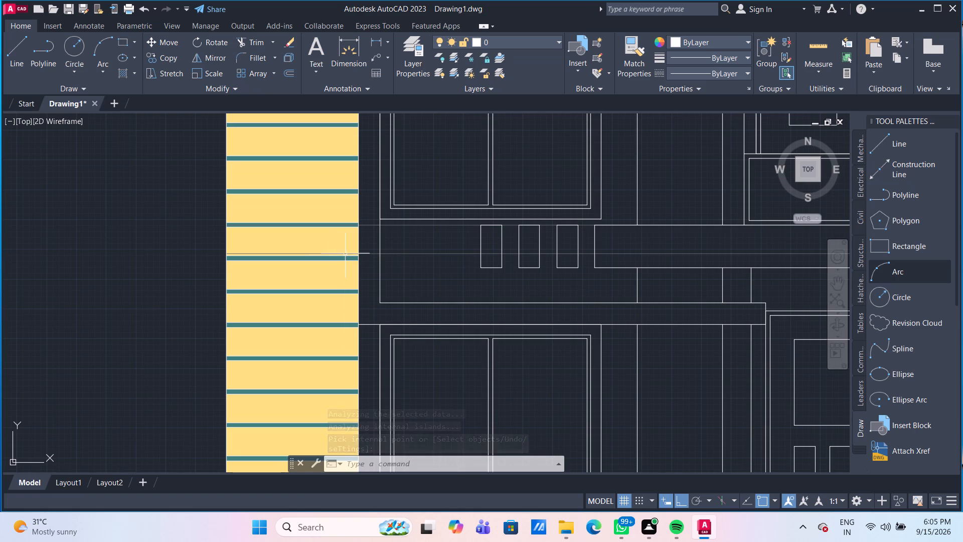
scroll(371, 224, up, 3)
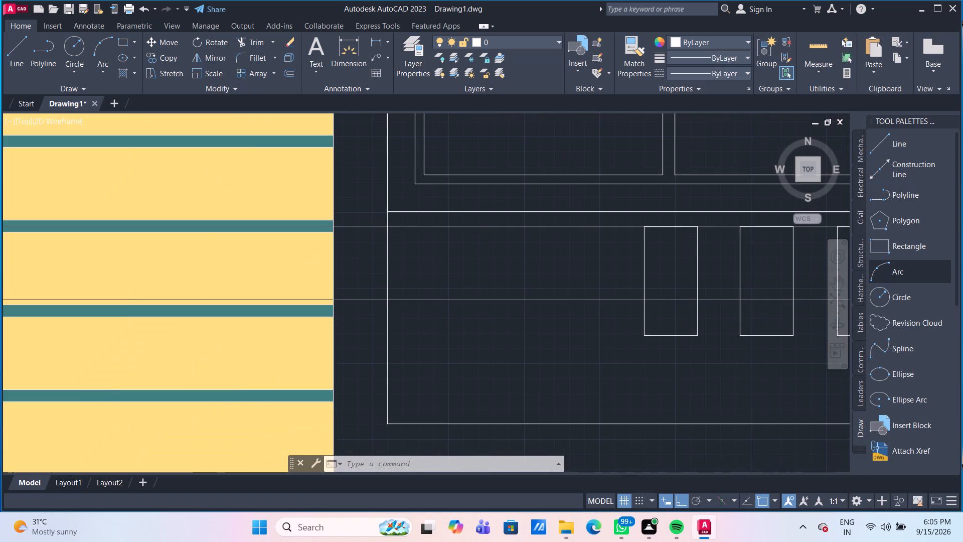
scroll(372, 224, down, 6)
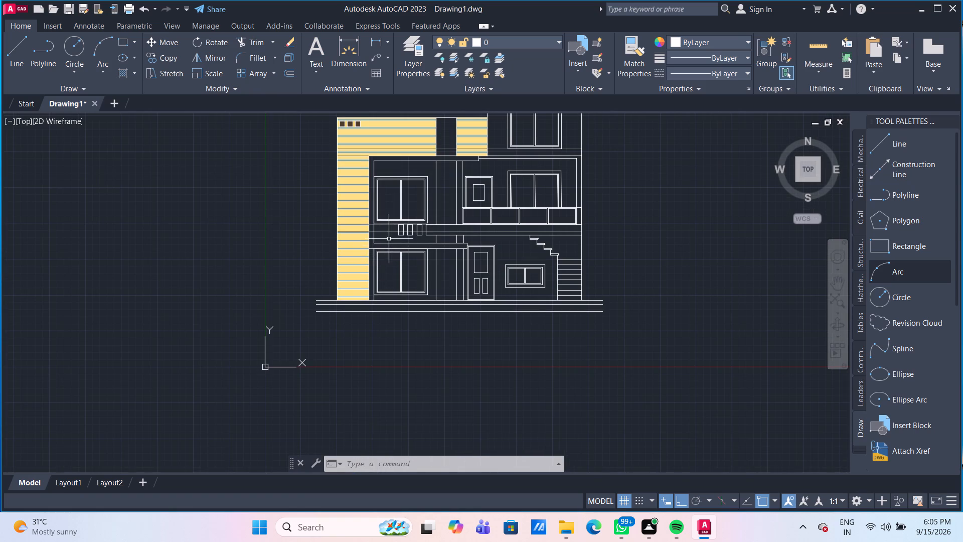
middle_drag(380, 243, 276, 297)
scroll(276, 297, down, 1)
scroll(320, 265, up, 1)
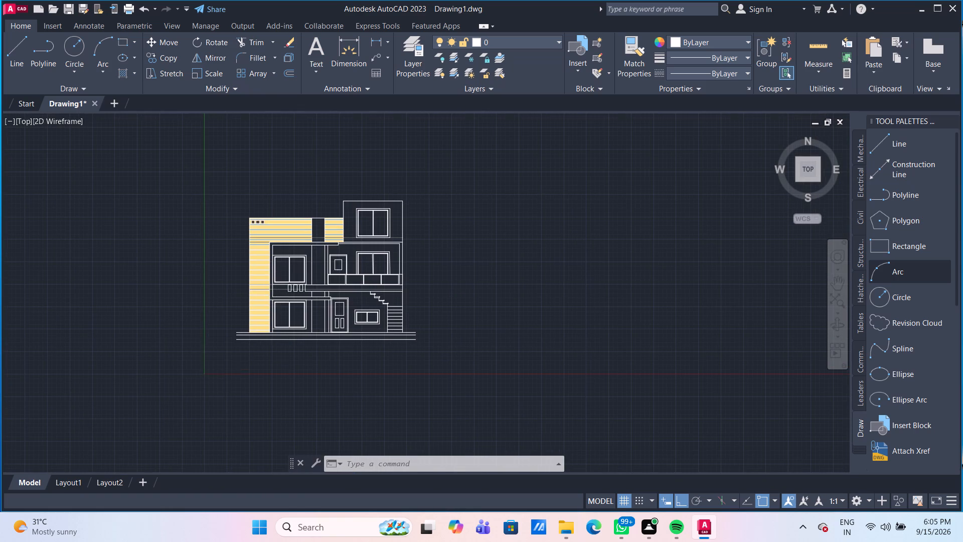
scroll(320, 265, up, 1)
middle_drag(318, 264, 312, 238)
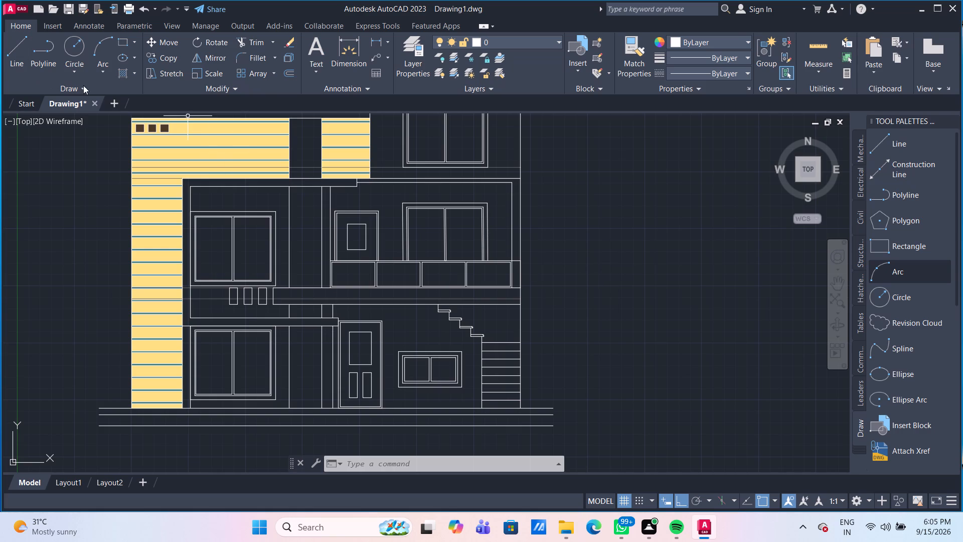
Fill the L-shaped frame strip above and beside the upper-floor balcony with a solid hatch in index colour 40.
click(125, 76)
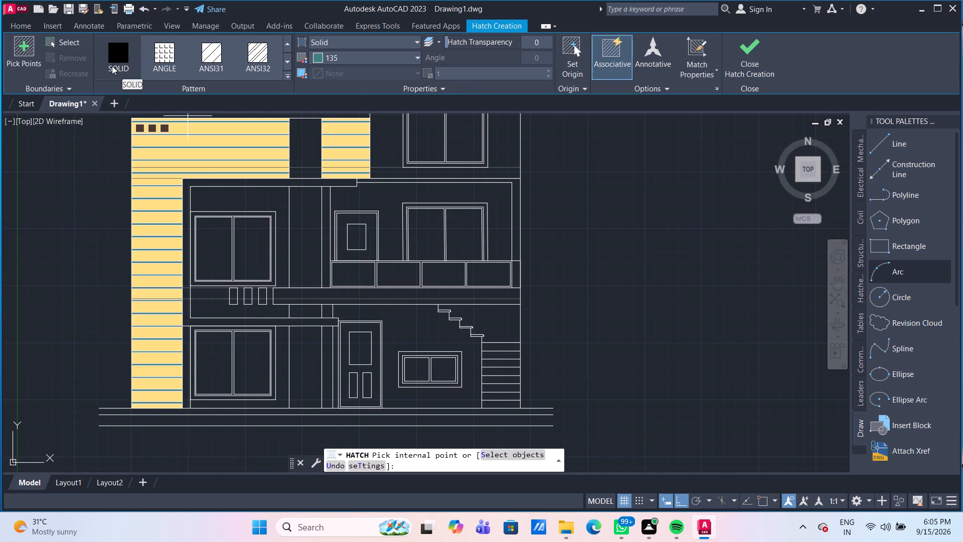
click(118, 59)
click(415, 56)
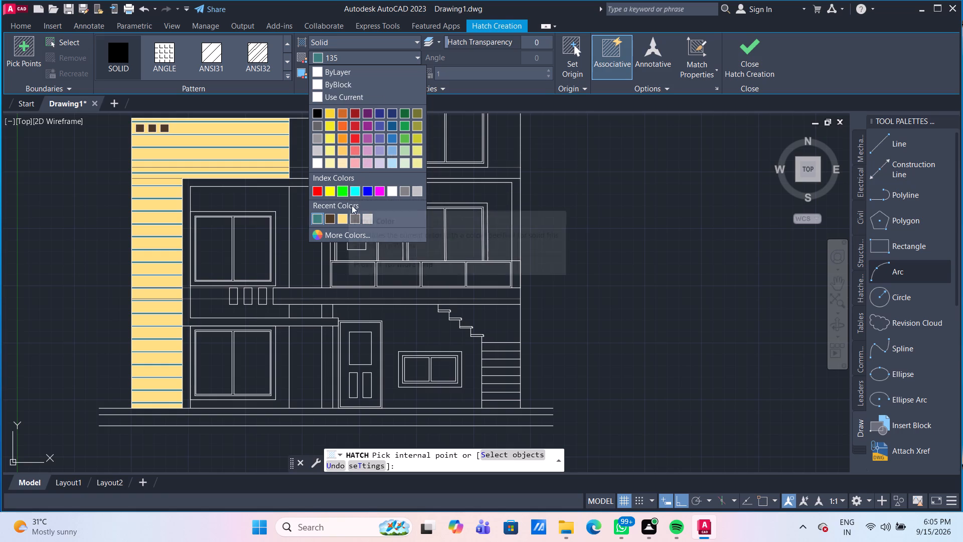
click(362, 235)
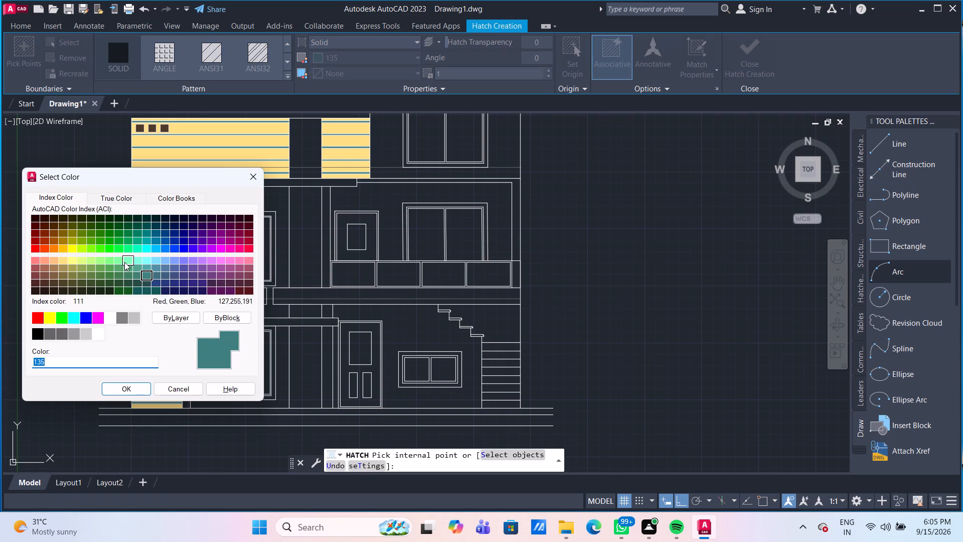
click(65, 248)
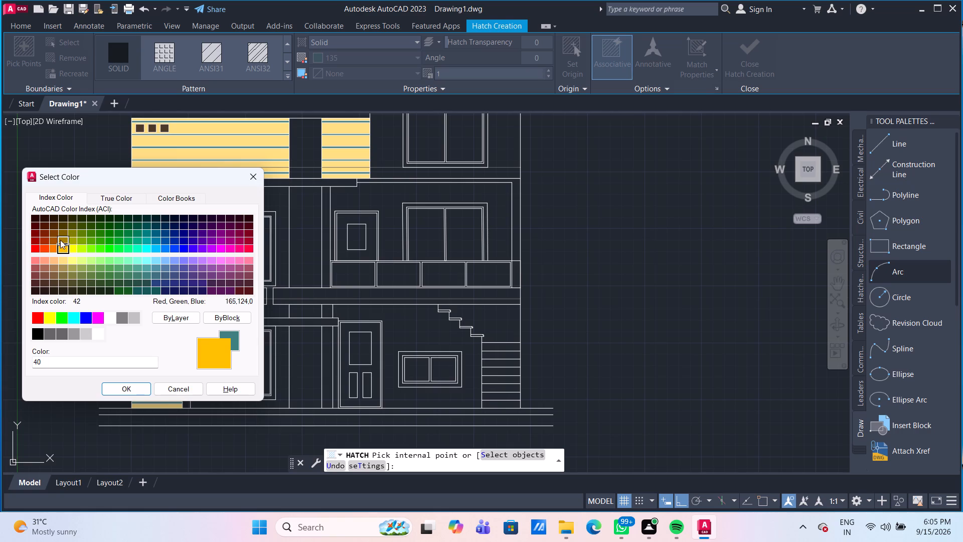
click(60, 240)
click(55, 241)
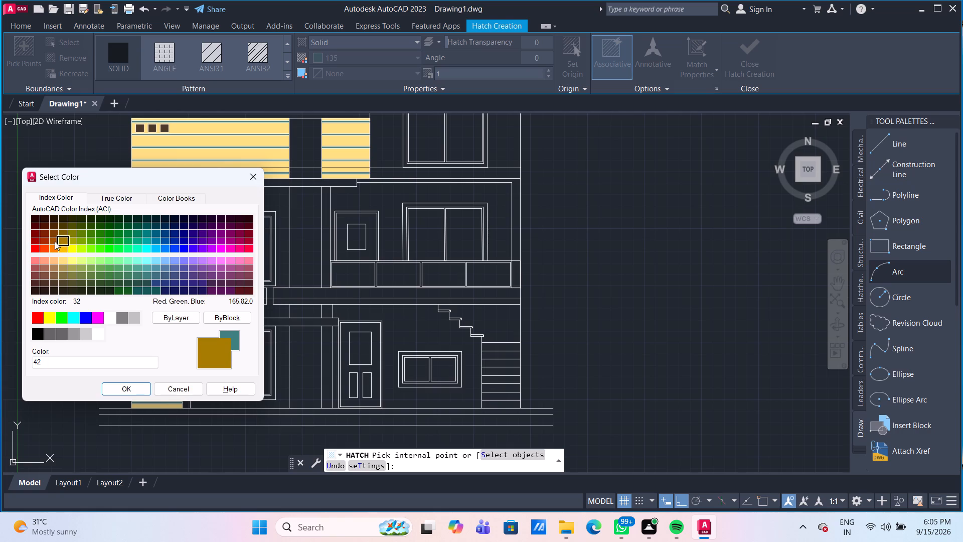
click(70, 241)
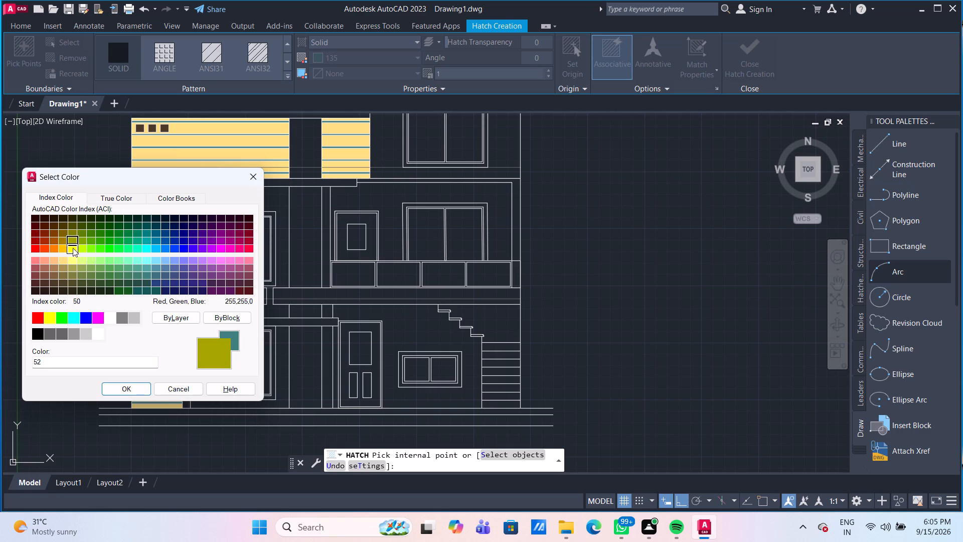
click(72, 250)
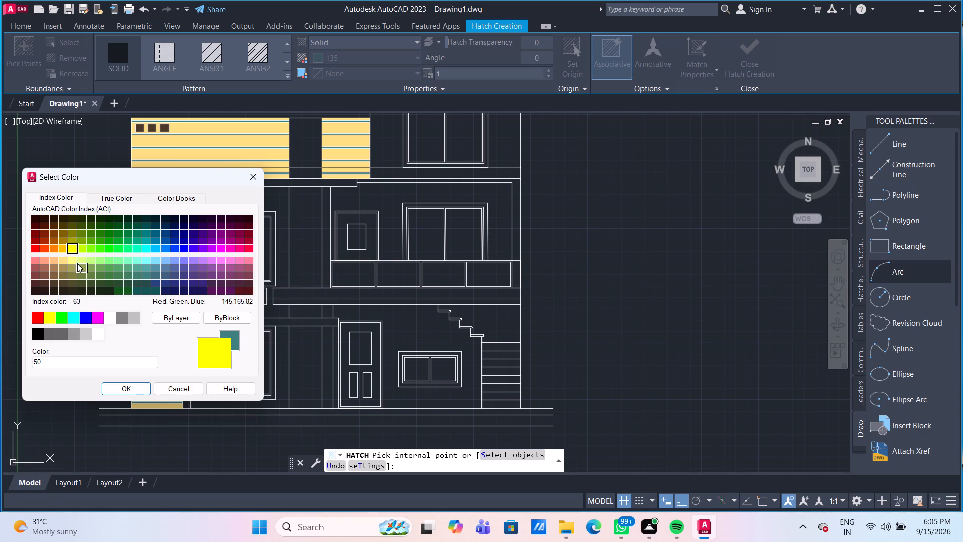
click(66, 246)
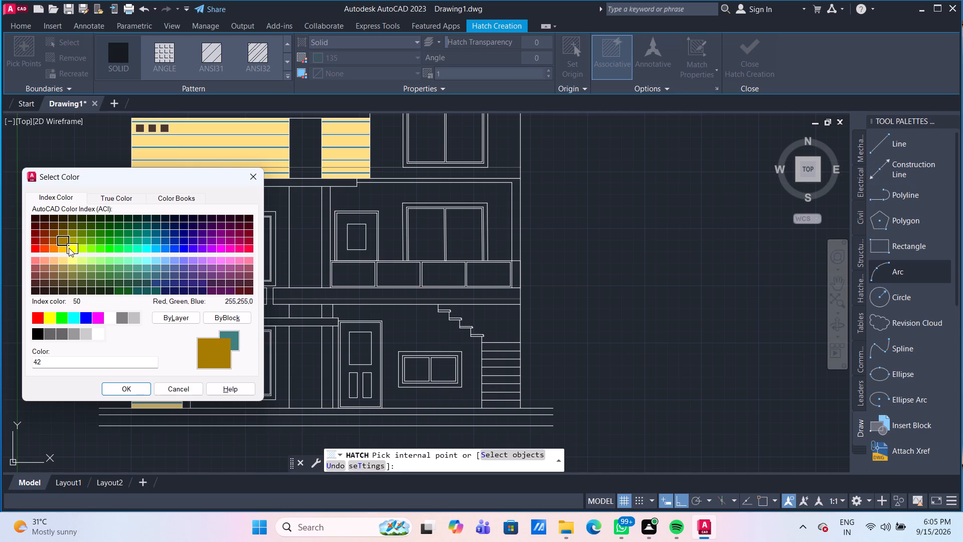
click(62, 249)
click(75, 240)
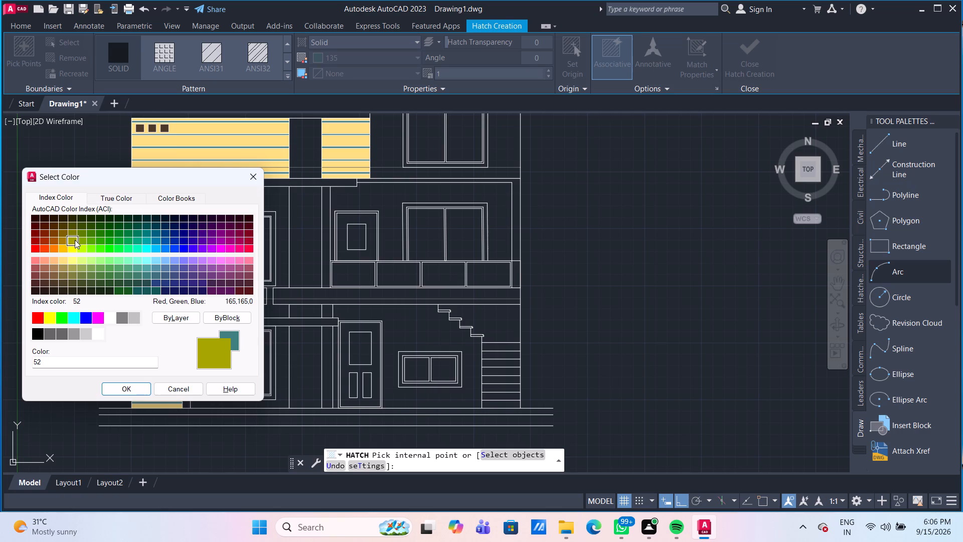
click(64, 249)
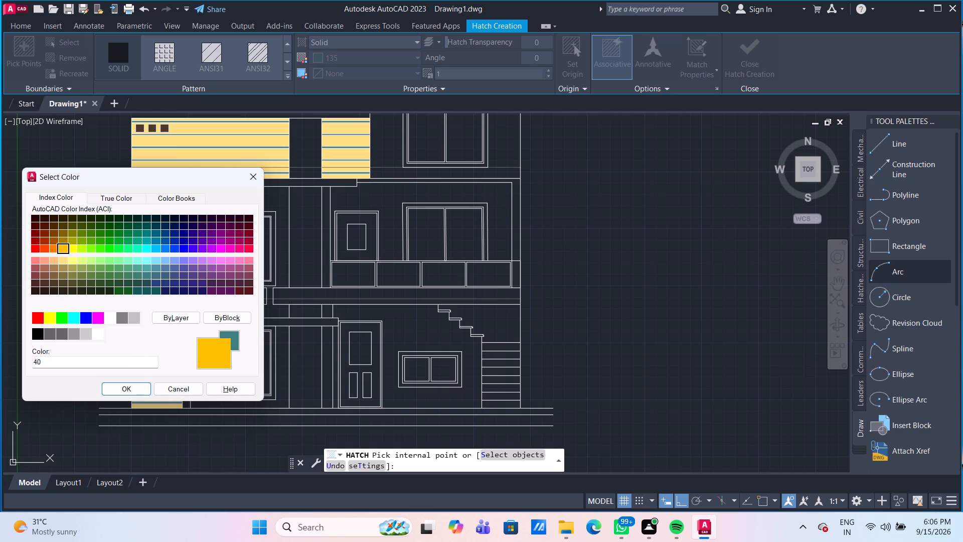
click(130, 387)
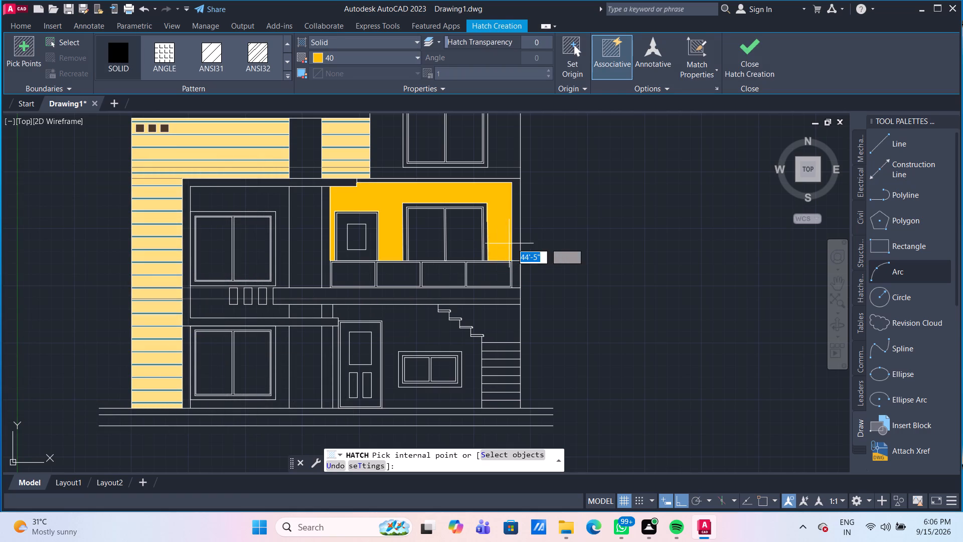
click(517, 240)
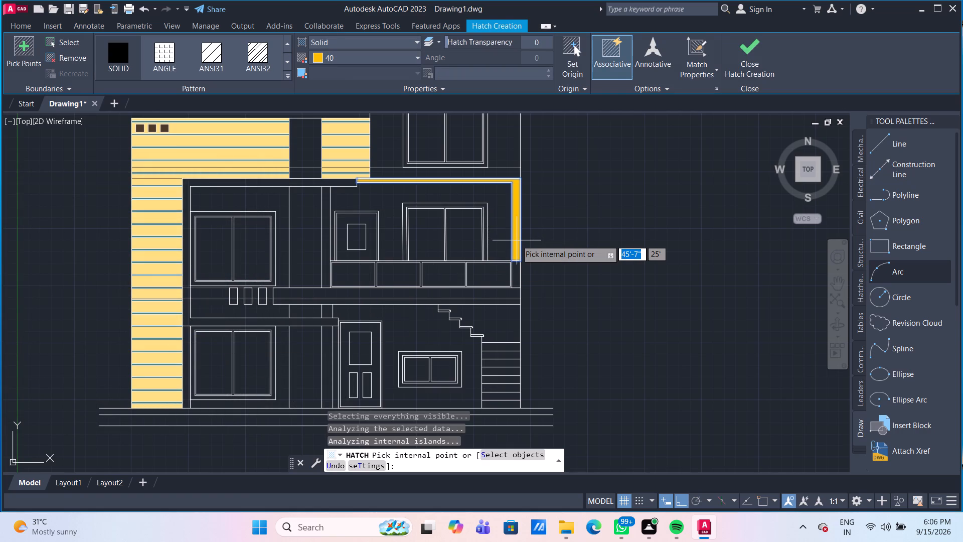
key(Escape)
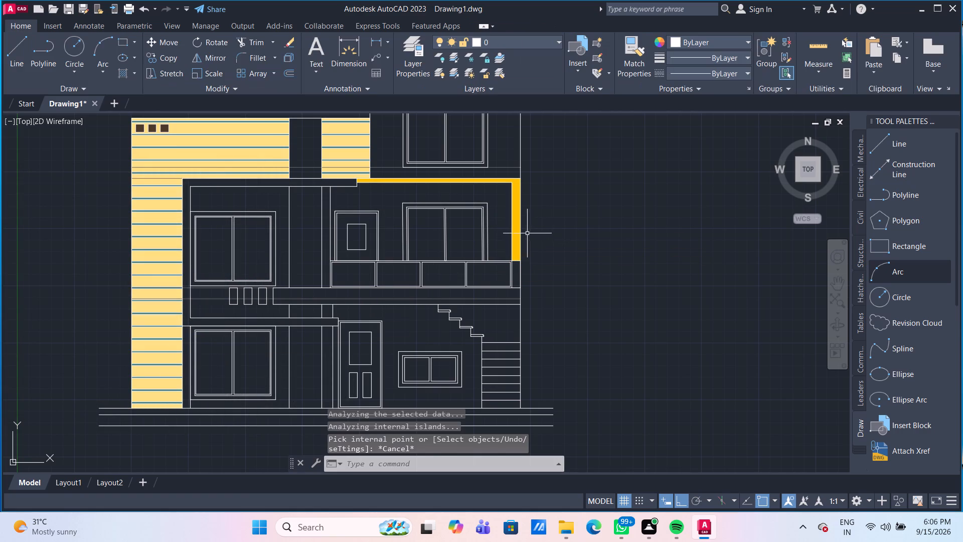
Recolour the balcony frame strip's hatch to the orange 242,103,34.
click(517, 221)
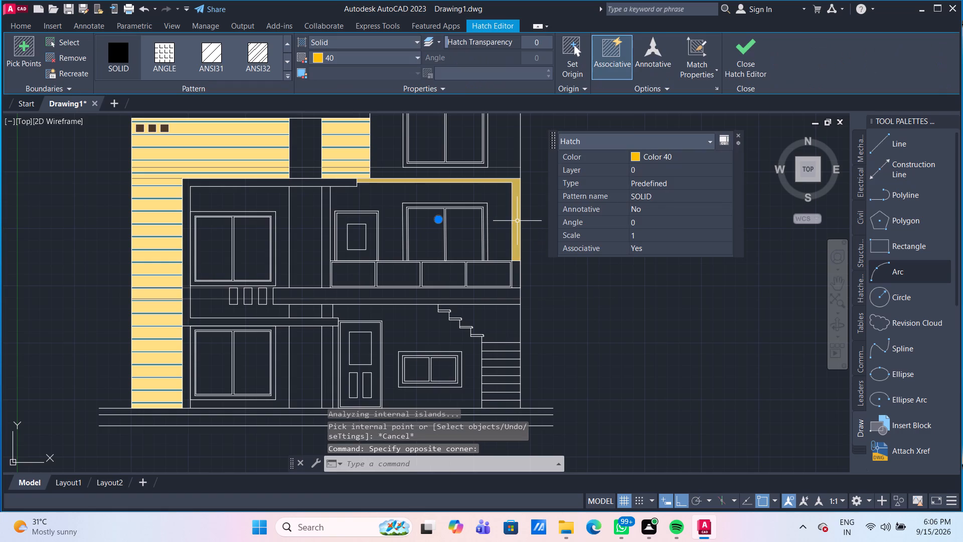
click(415, 56)
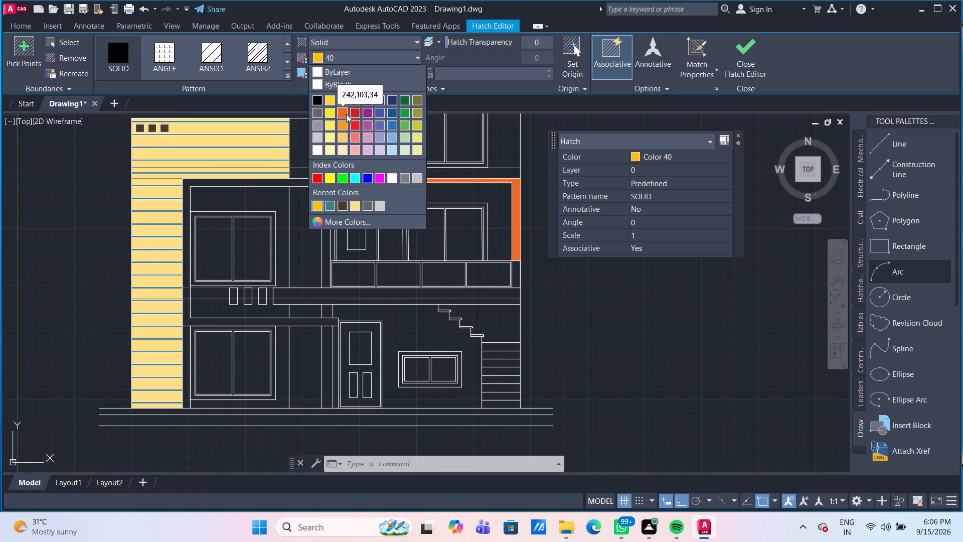
click(346, 114)
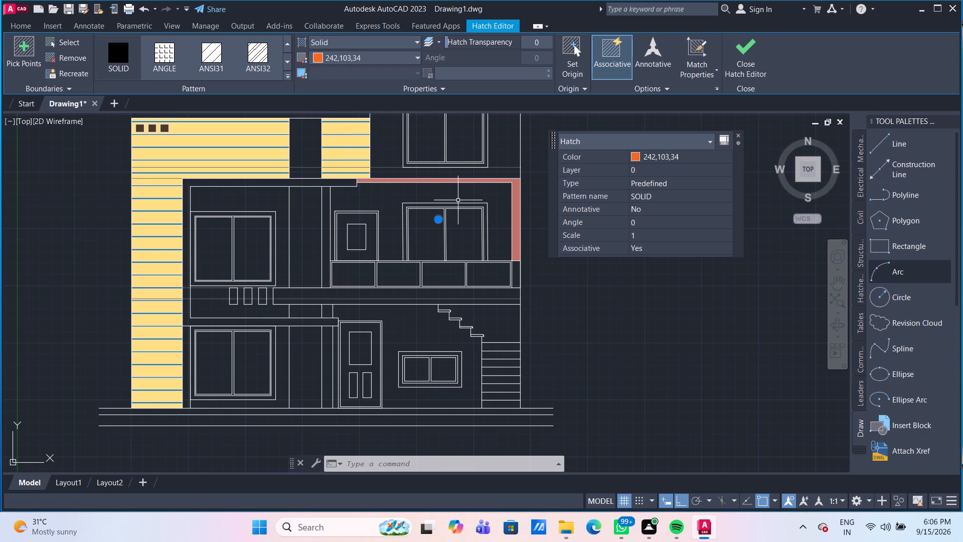
key(Escape)
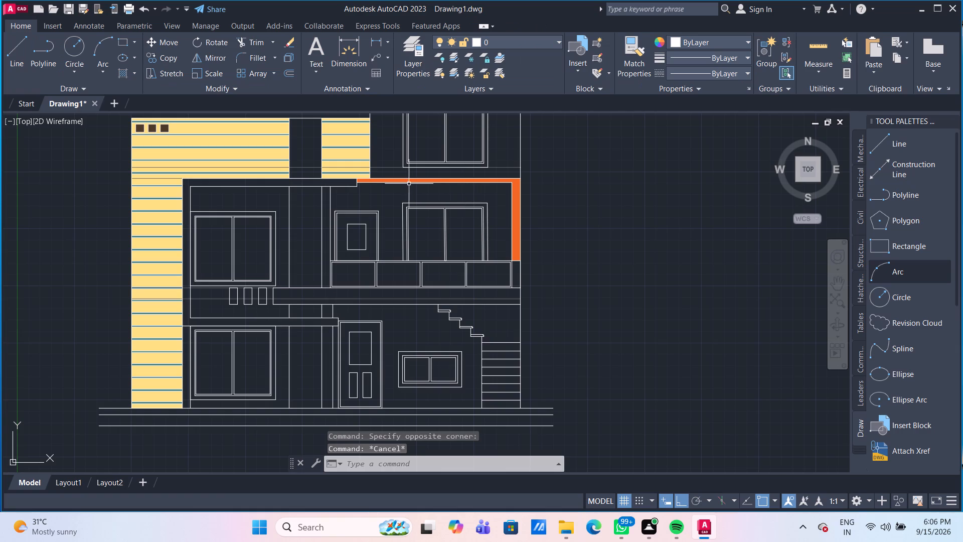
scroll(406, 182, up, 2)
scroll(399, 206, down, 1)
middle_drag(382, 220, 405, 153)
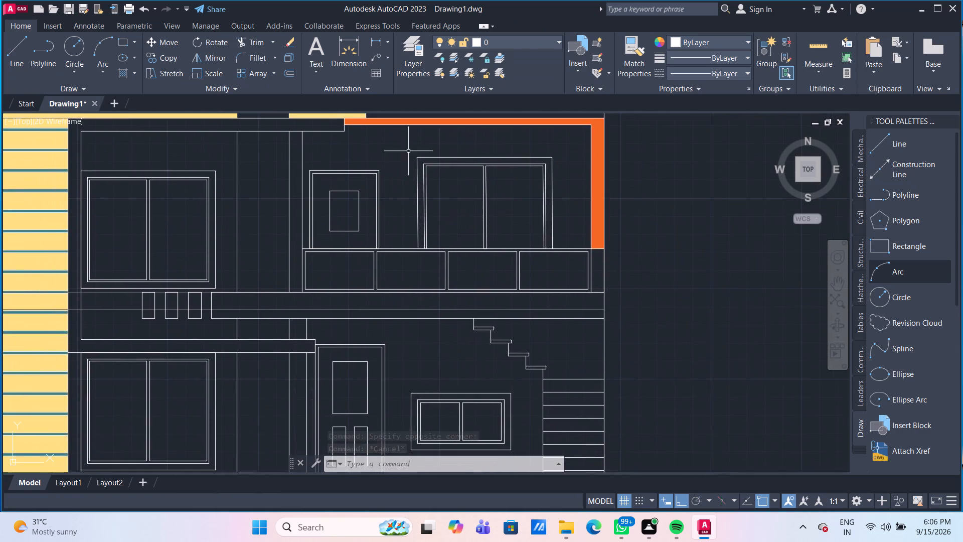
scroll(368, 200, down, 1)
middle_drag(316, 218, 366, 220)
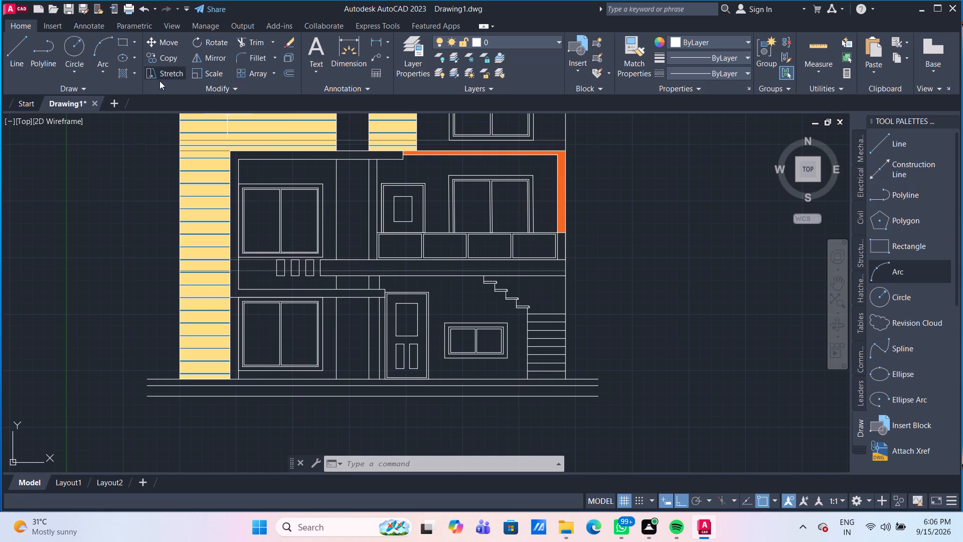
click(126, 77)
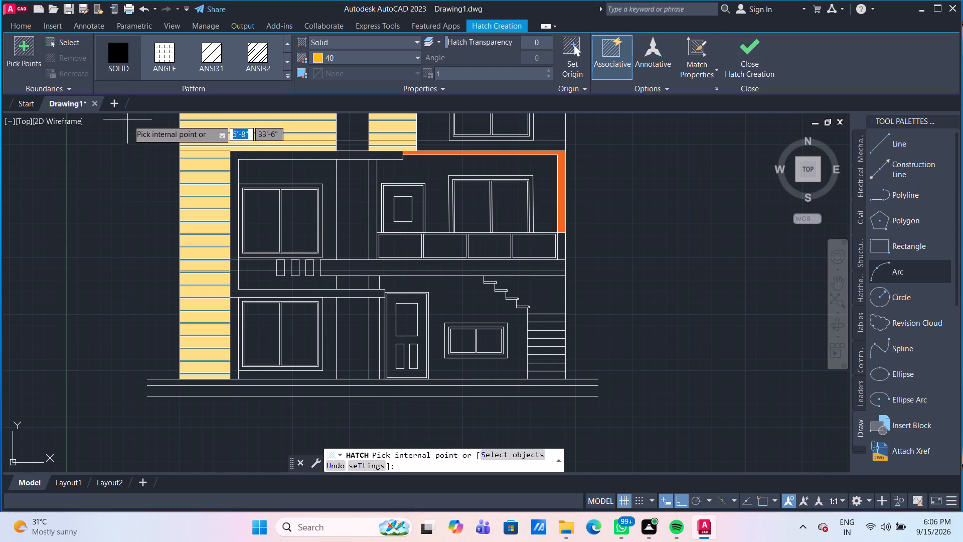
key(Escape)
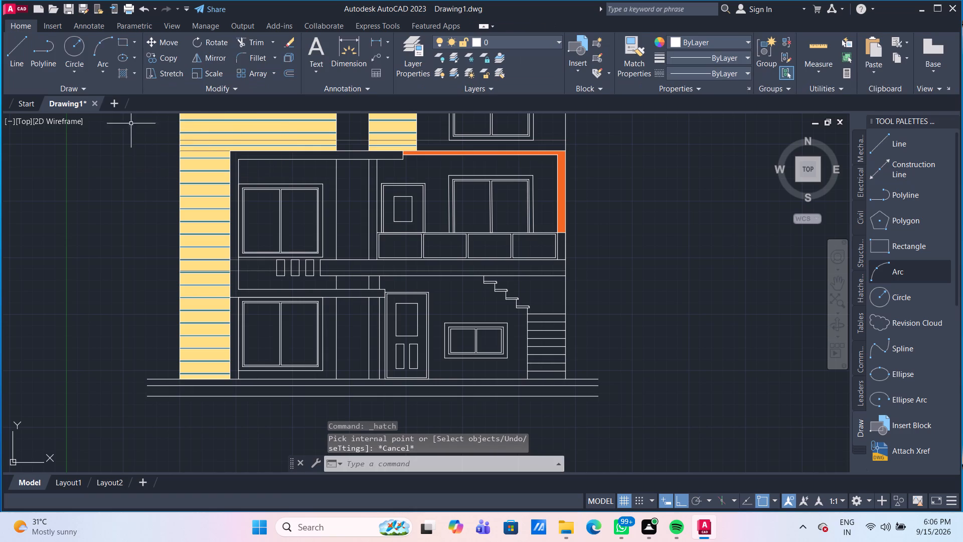
Start the Gradient command, look through the available gradient and hatch patterns, and leave it without filling anything.
click(132, 77)
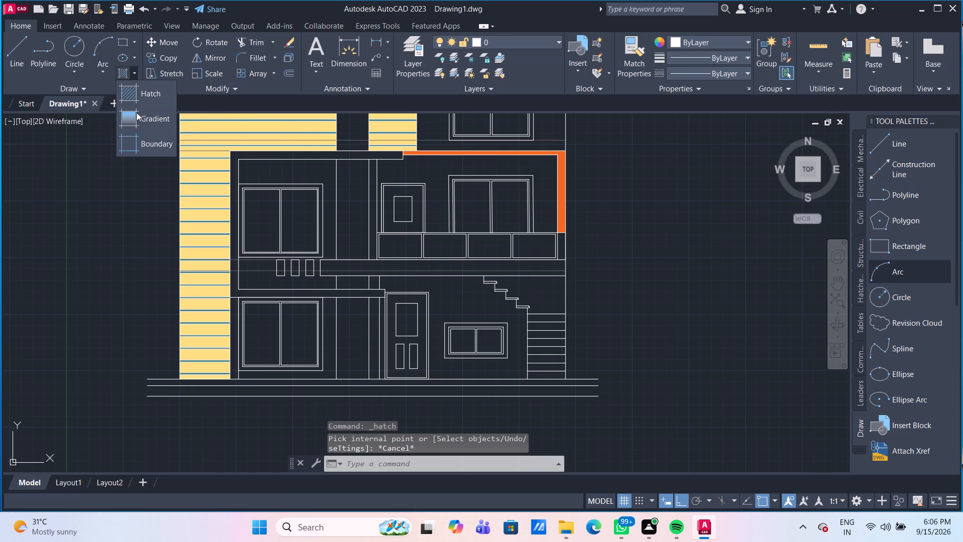
click(138, 115)
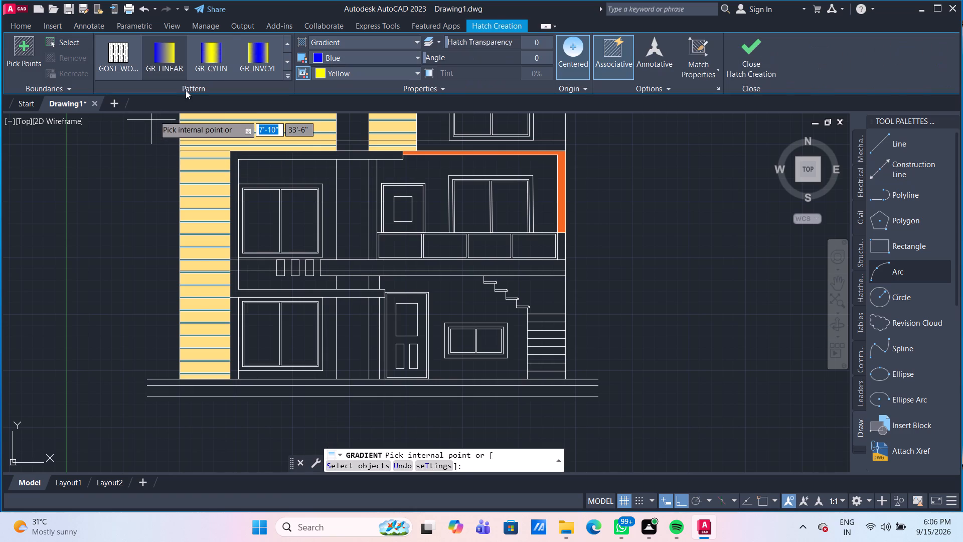
scroll(229, 61, down, 3)
scroll(229, 61, up, 2)
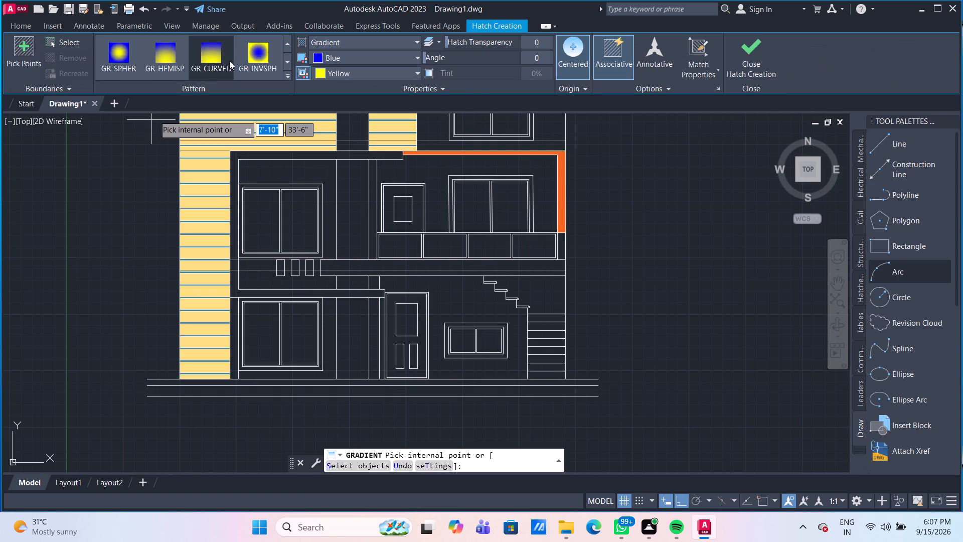
scroll(229, 61, up, 3)
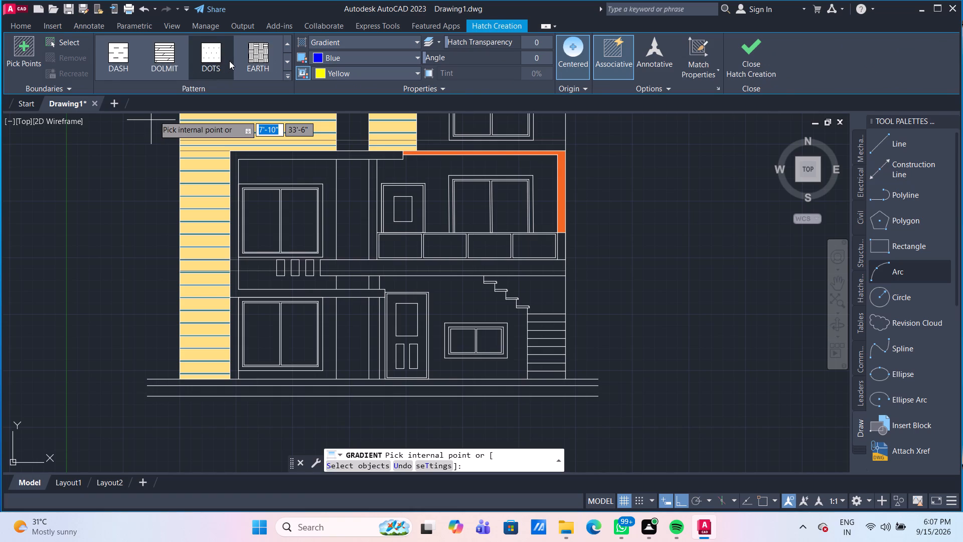
scroll(229, 61, down, 2)
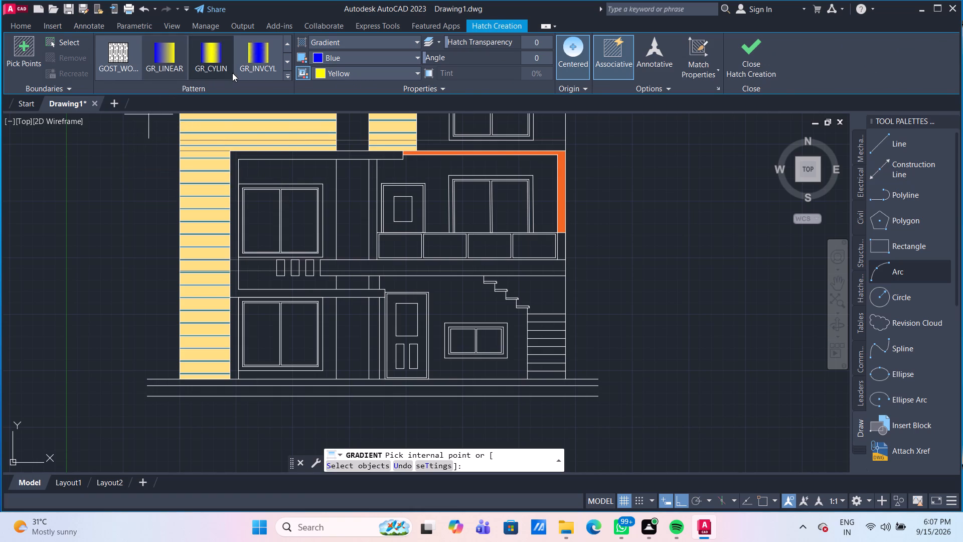
scroll(232, 73, down, 1)
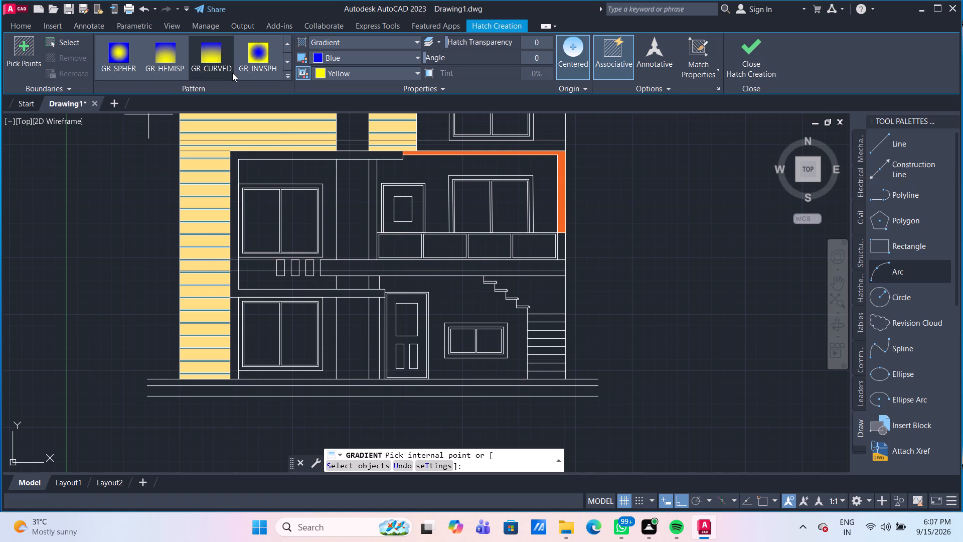
scroll(232, 73, up, 1)
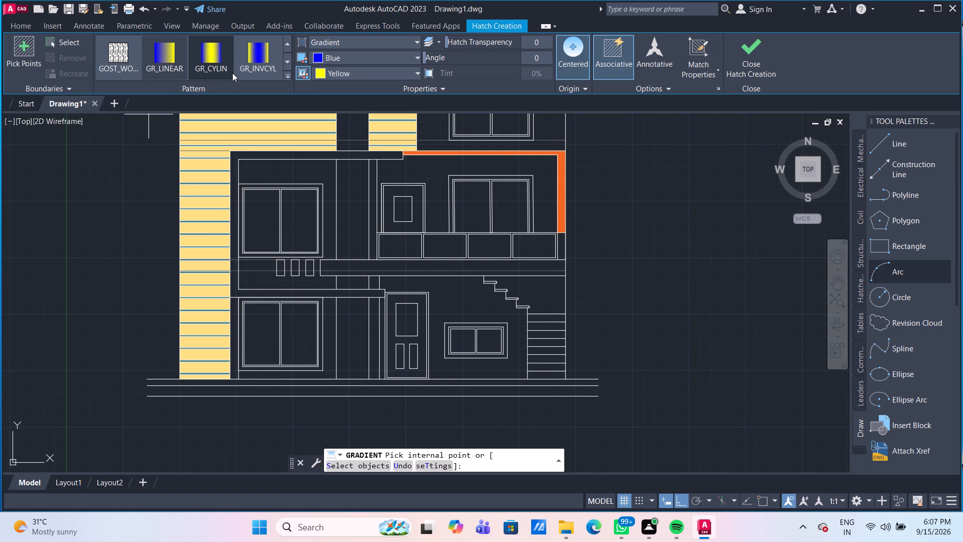
scroll(232, 73, up, 1)
scroll(232, 73, down, 3)
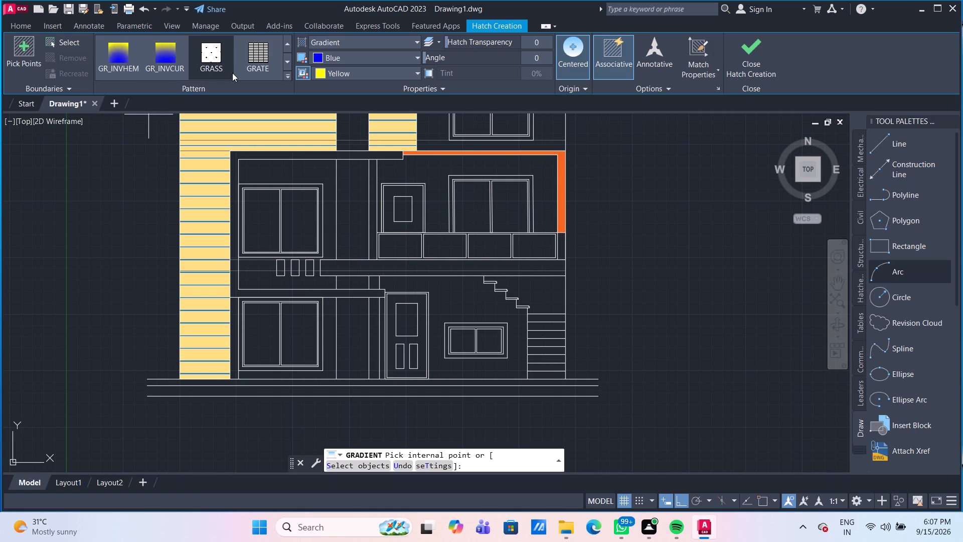
scroll(232, 73, up, 1)
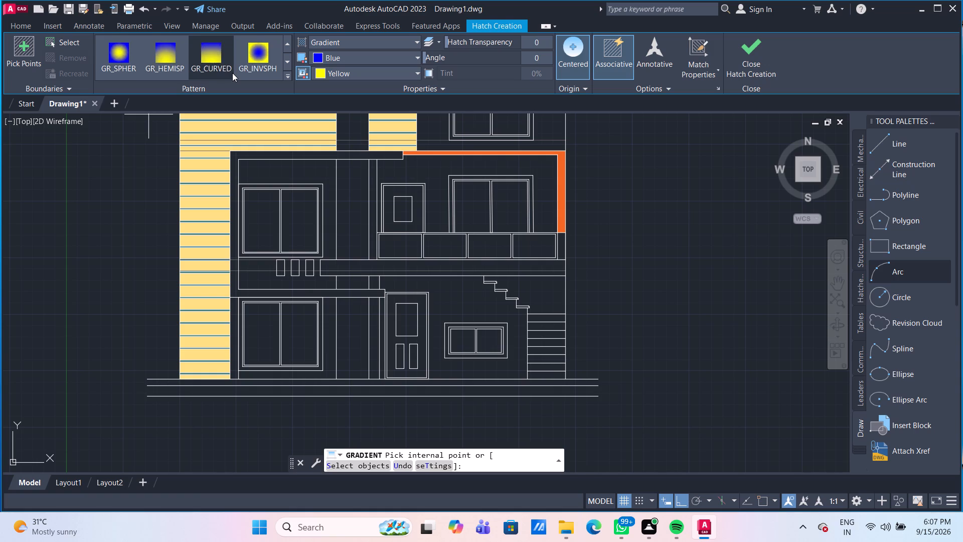
scroll(184, 70, down, 3)
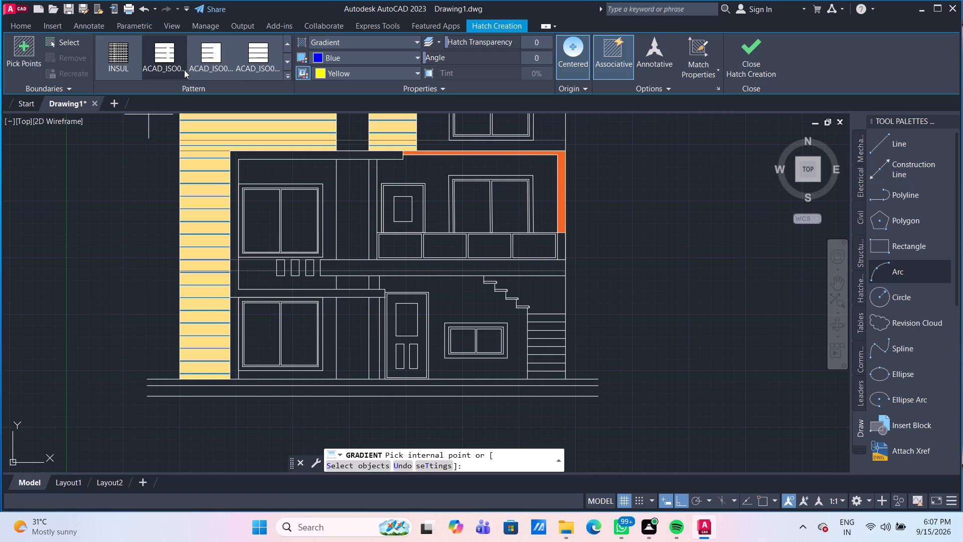
key(Escape)
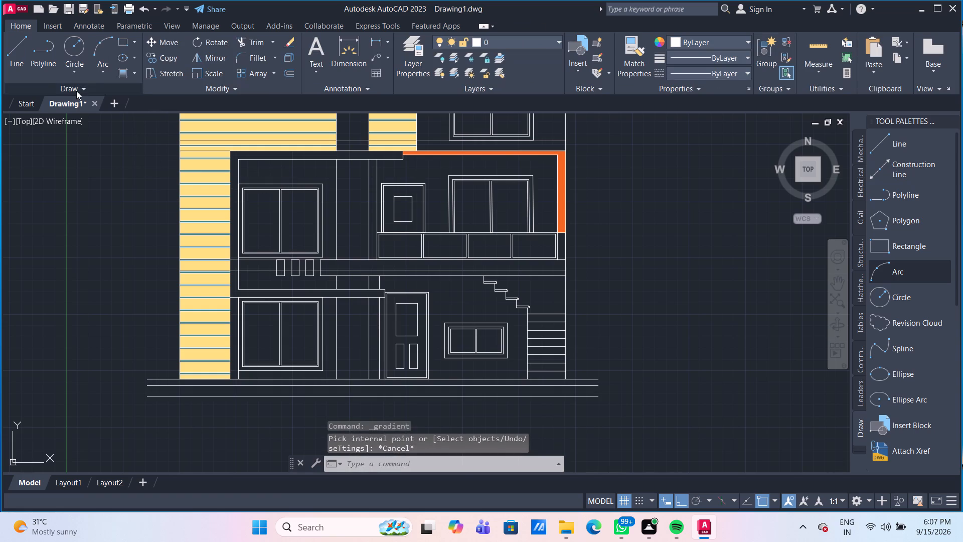
Fill the C-shaped frame around the upper-floor bay beside the cladding with a solid hatch in white 255,255,255.
click(133, 73)
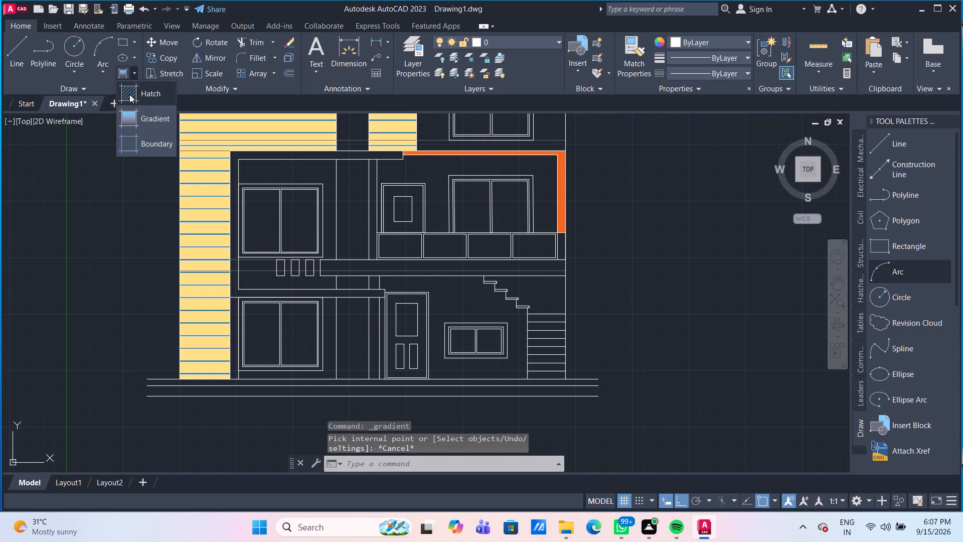
click(131, 95)
click(119, 57)
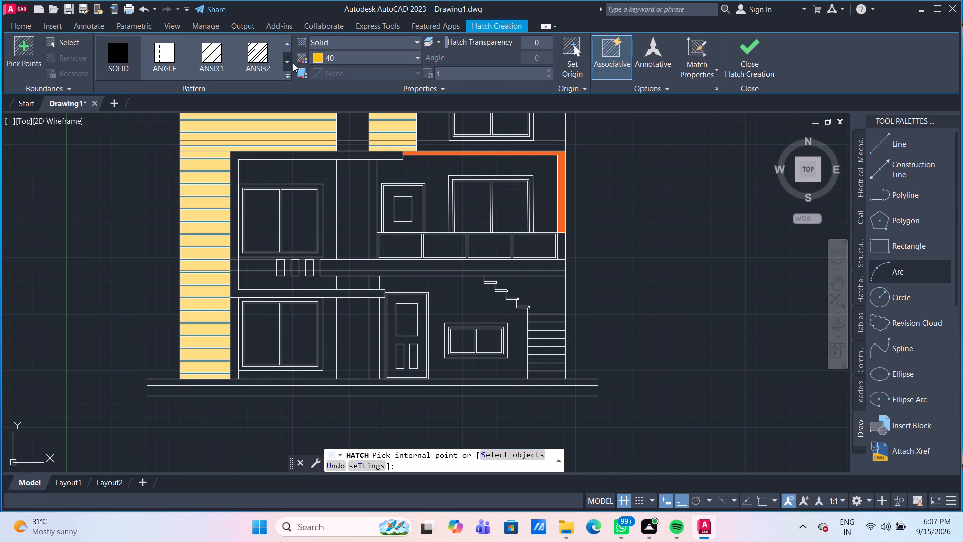
click(361, 59)
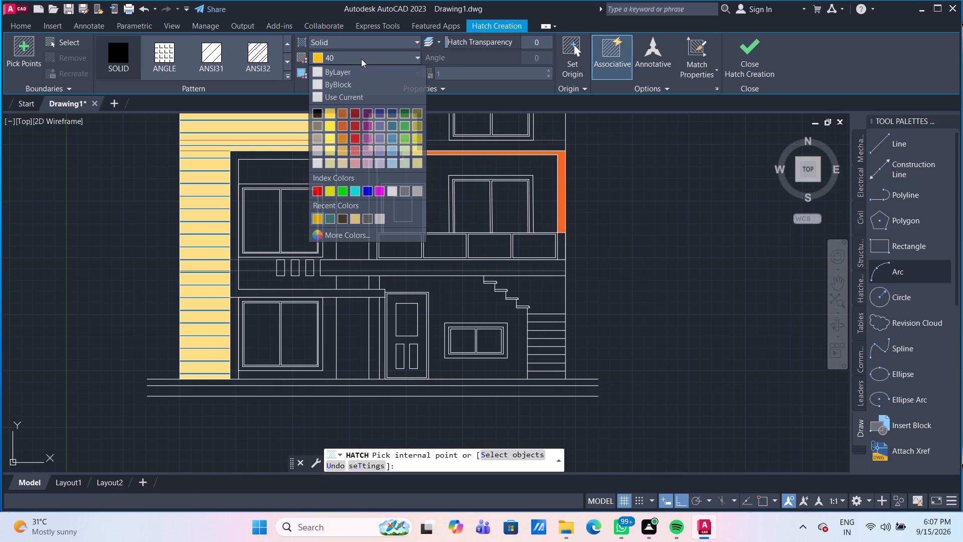
click(319, 163)
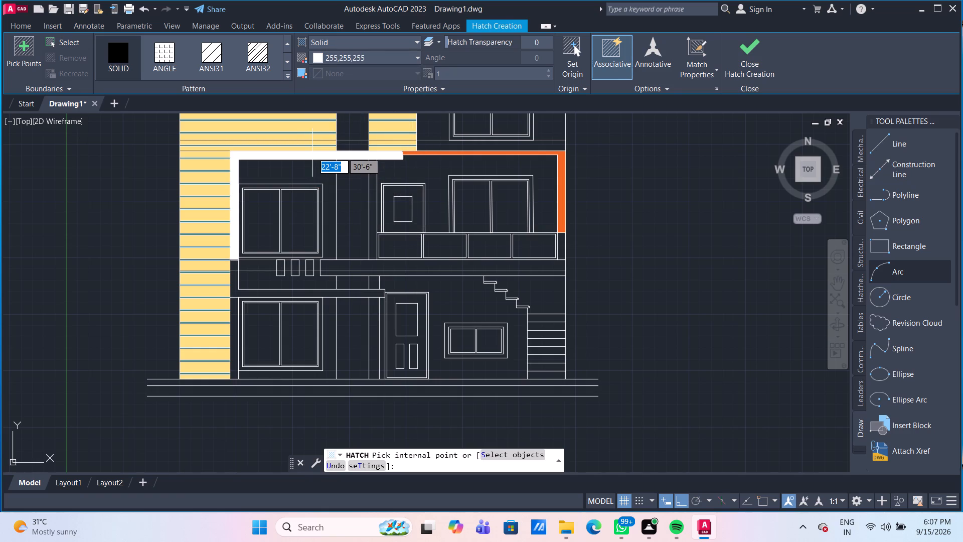
click(312, 153)
scroll(219, 290, up, 2)
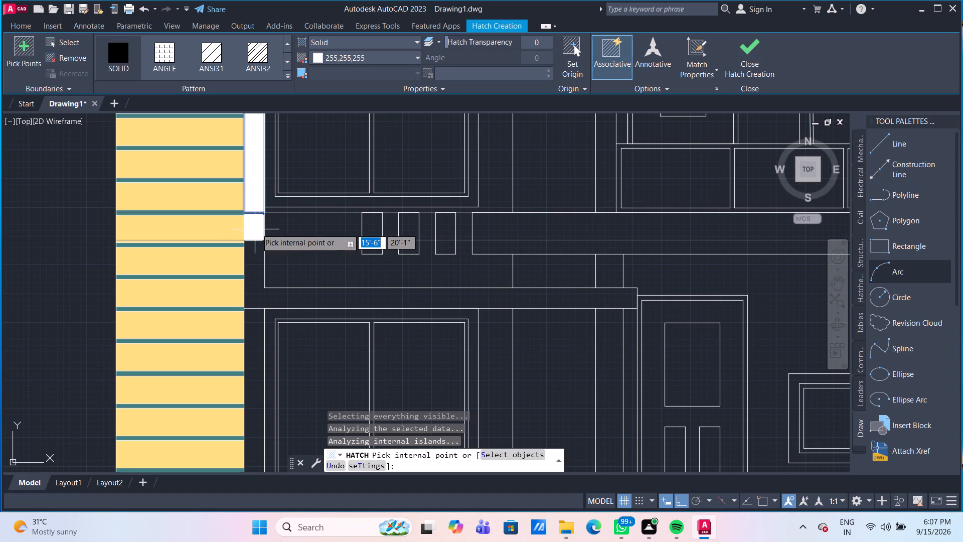
click(256, 228)
click(256, 258)
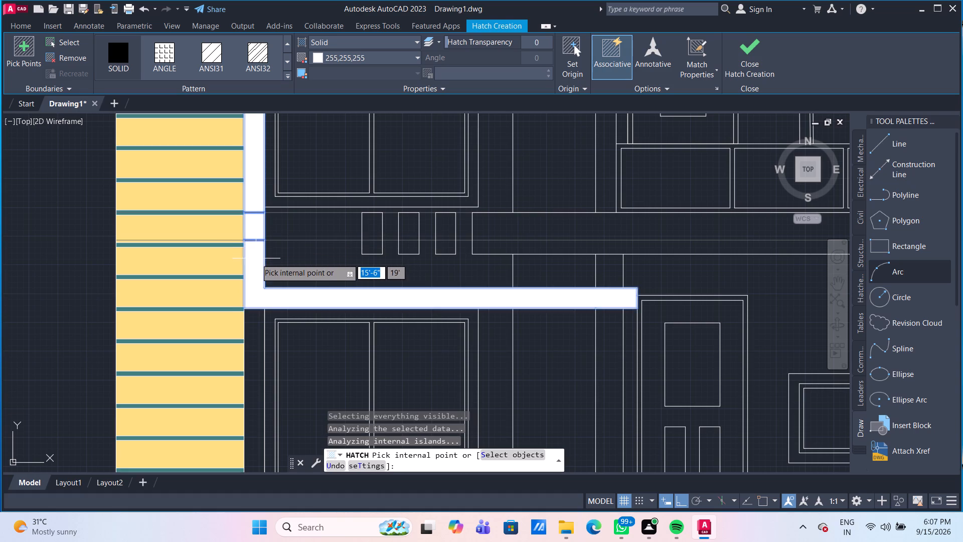
Fill both parts of the slab band below the upper-floor balcony with the white 255,255,255 solid hatch.
scroll(253, 224, up, 3)
scroll(256, 202, down, 4)
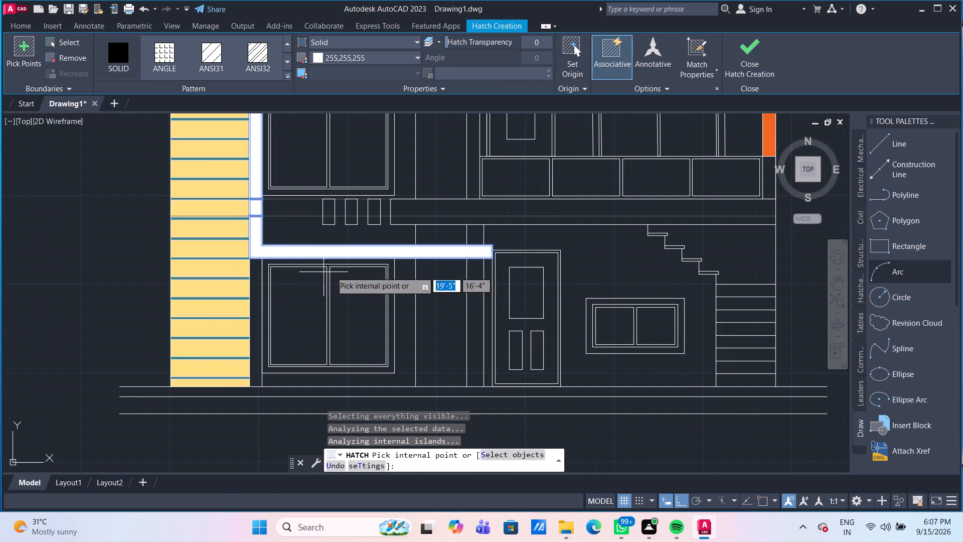
scroll(386, 245, down, 2)
scroll(422, 227, down, 1)
scroll(531, 209, up, 1)
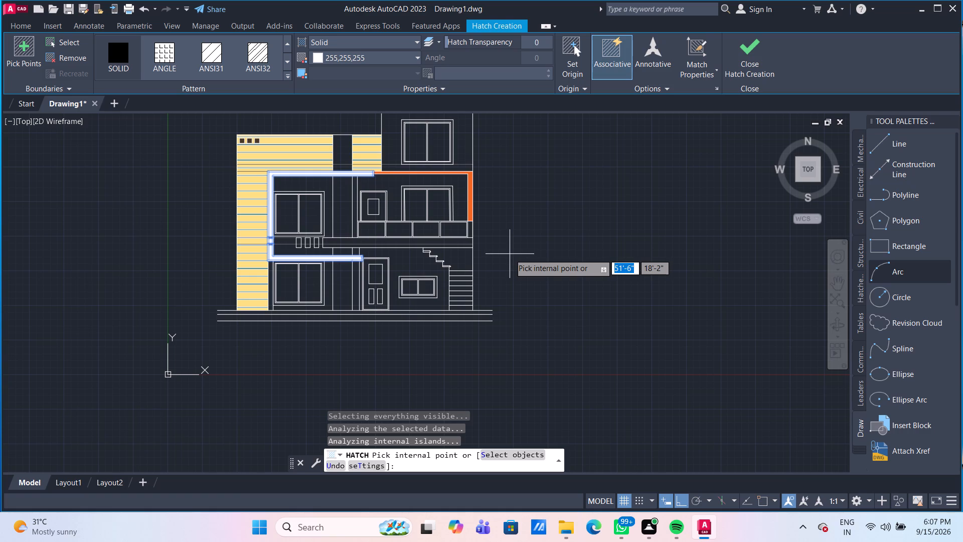
scroll(455, 250, up, 2)
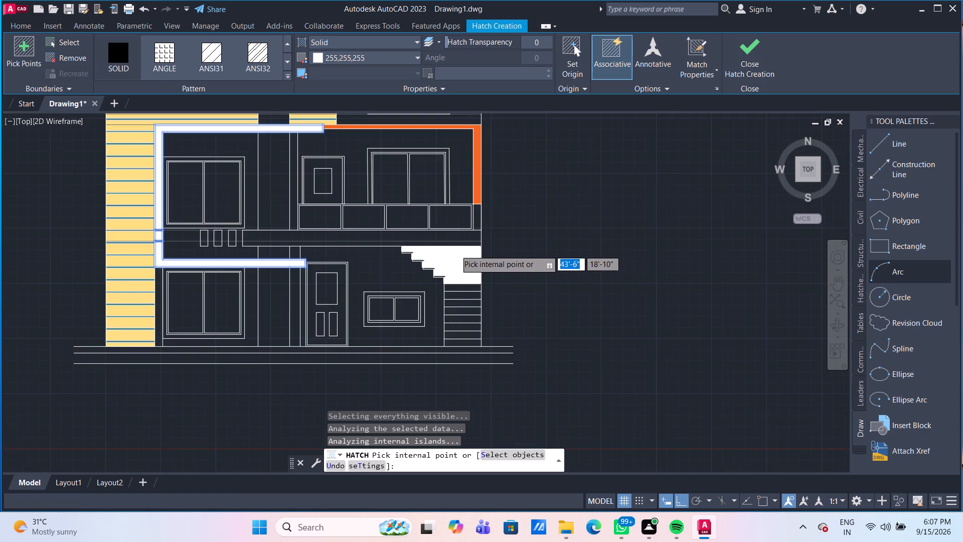
click(407, 231)
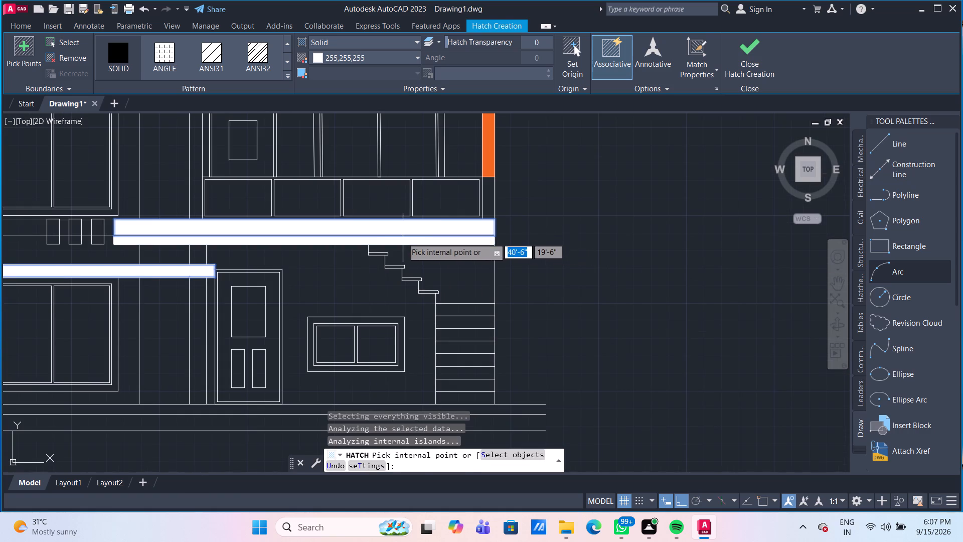
click(403, 238)
key(Escape)
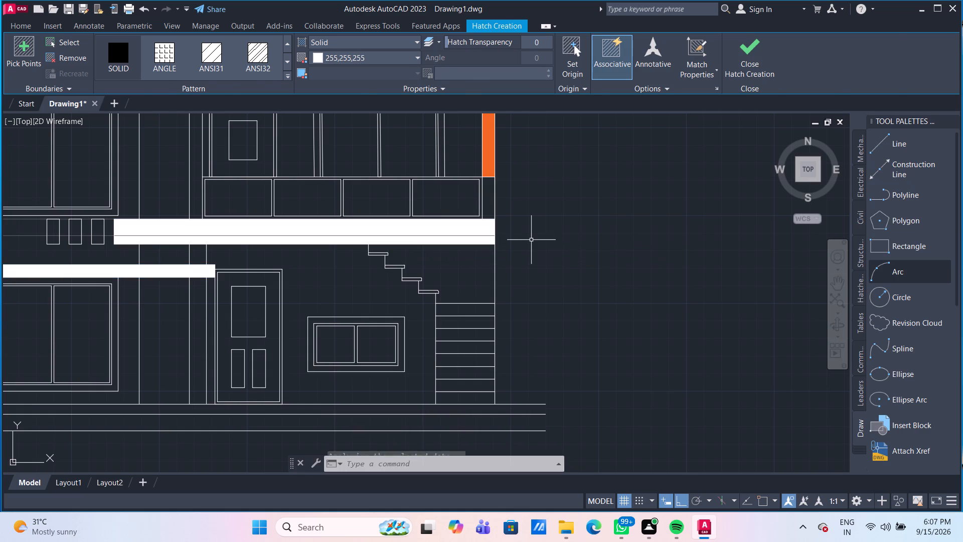
Examine the white frame and slab band against the cladding and column gap across the elevation.
scroll(551, 244, down, 1)
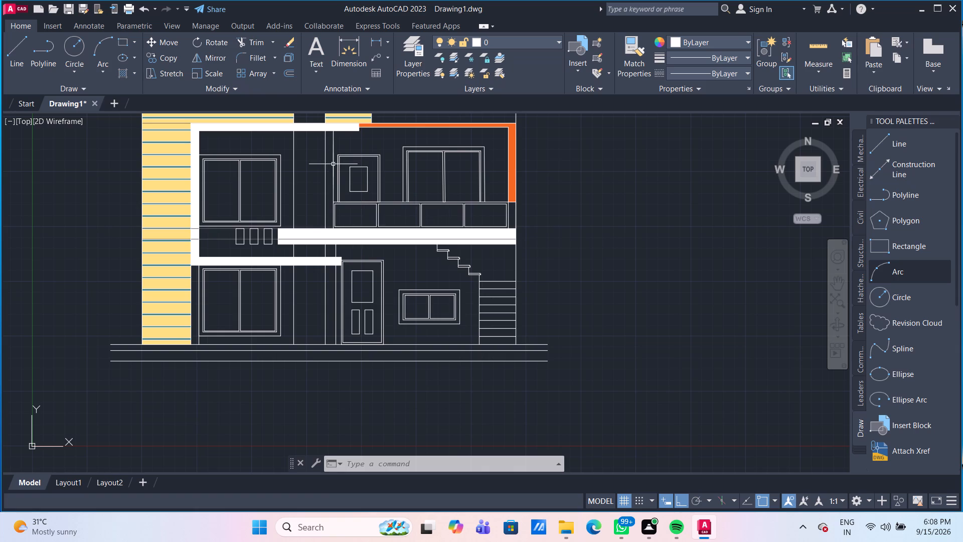
scroll(312, 169, down, 1)
middle_drag(311, 170, 303, 210)
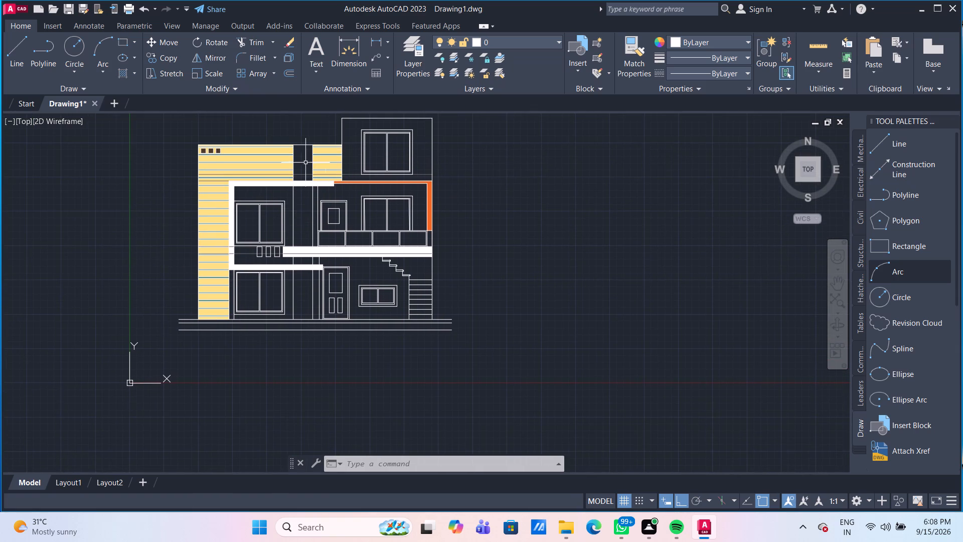
scroll(303, 167, up, 2)
middle_drag(304, 180, 306, 167)
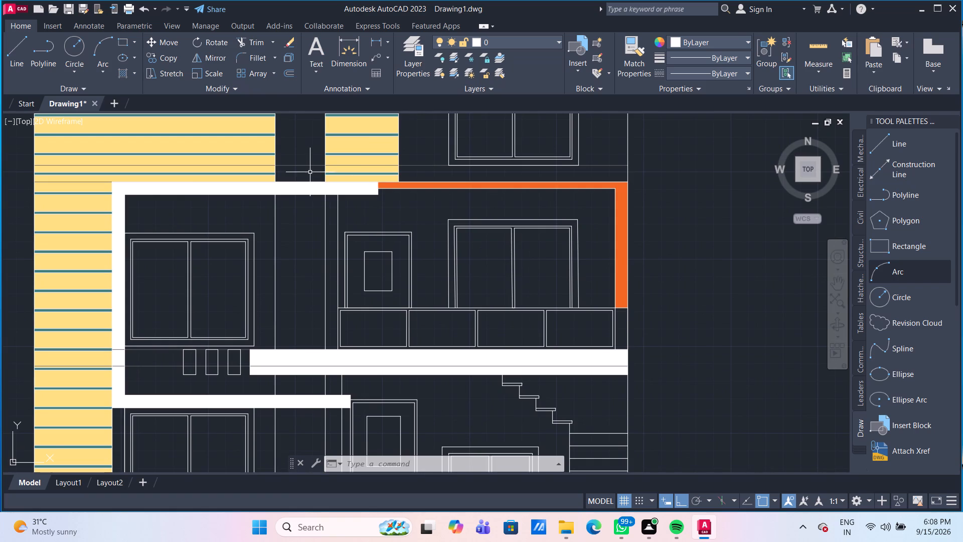
scroll(292, 160, down, 1)
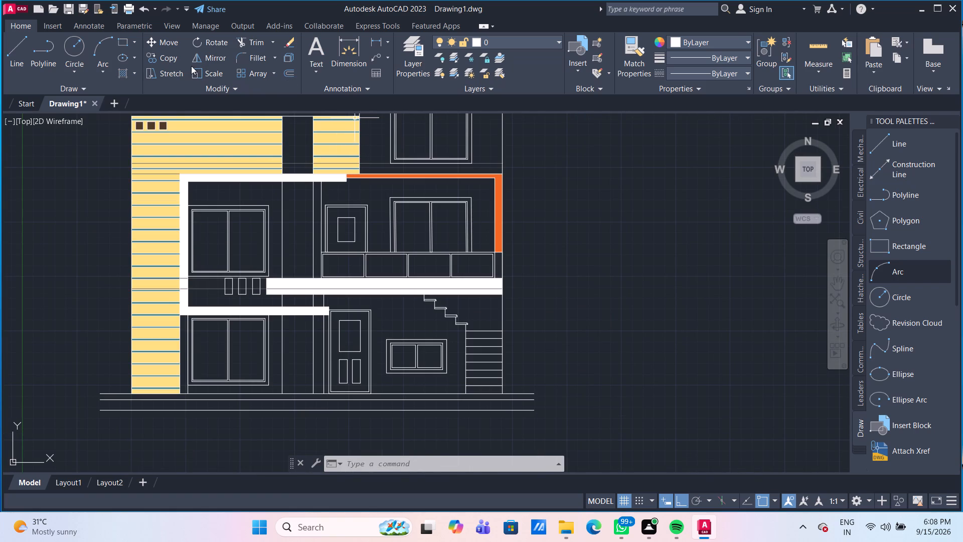
scroll(309, 160, up, 1)
scroll(292, 168, down, 1)
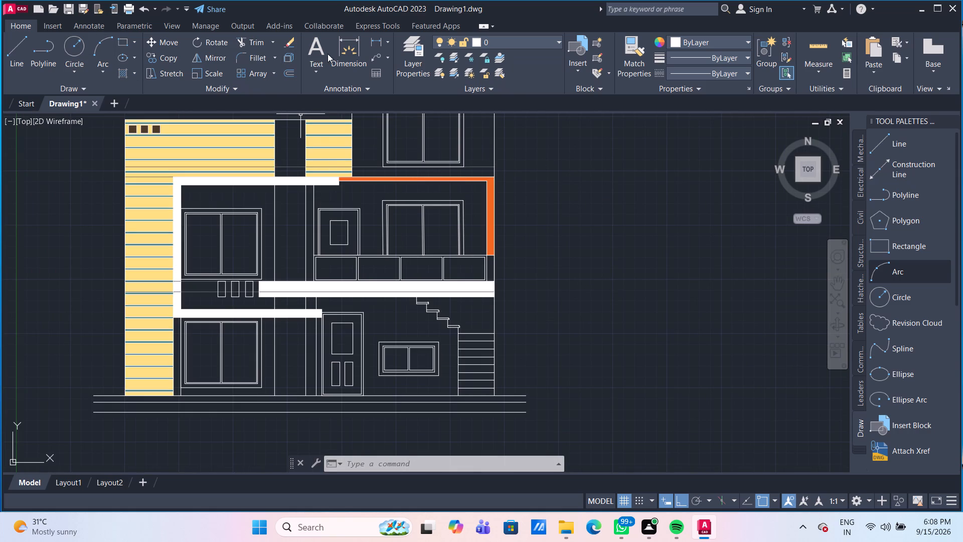
Dimension the height from the cladding's top corner down to the thin horizontal line above the white frame, placing it outside the wall.
click(351, 52)
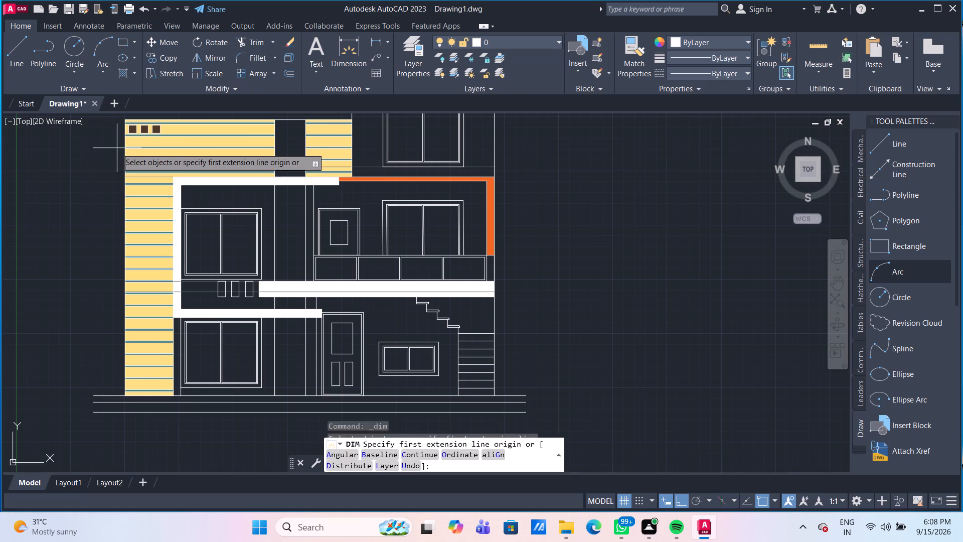
middle_drag(116, 147, 220, 227)
scroll(206, 209, up, 1)
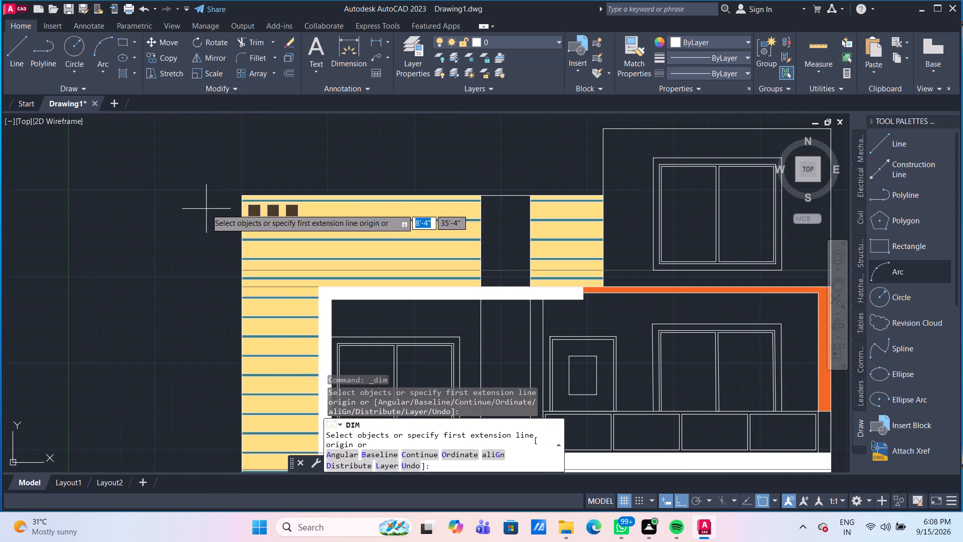
click(241, 194)
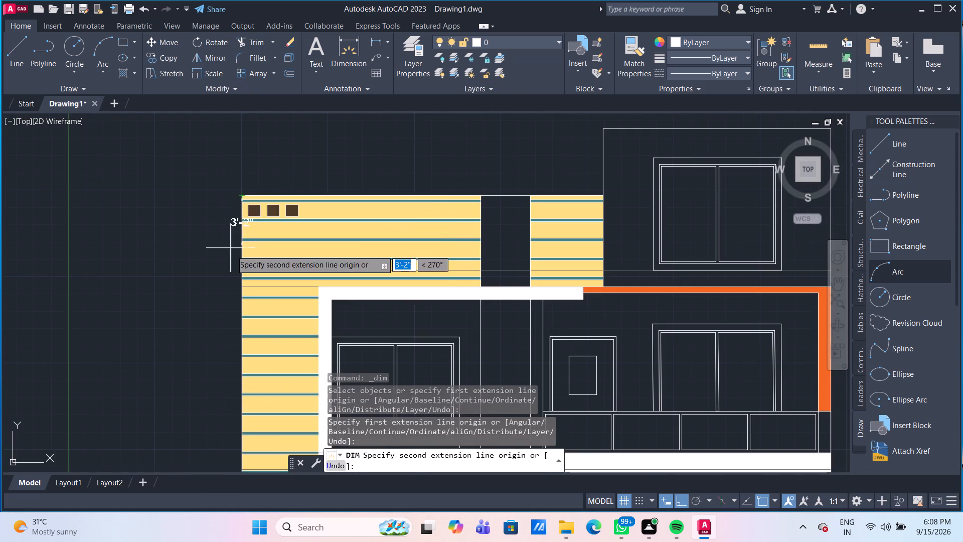
scroll(233, 255, up, 2)
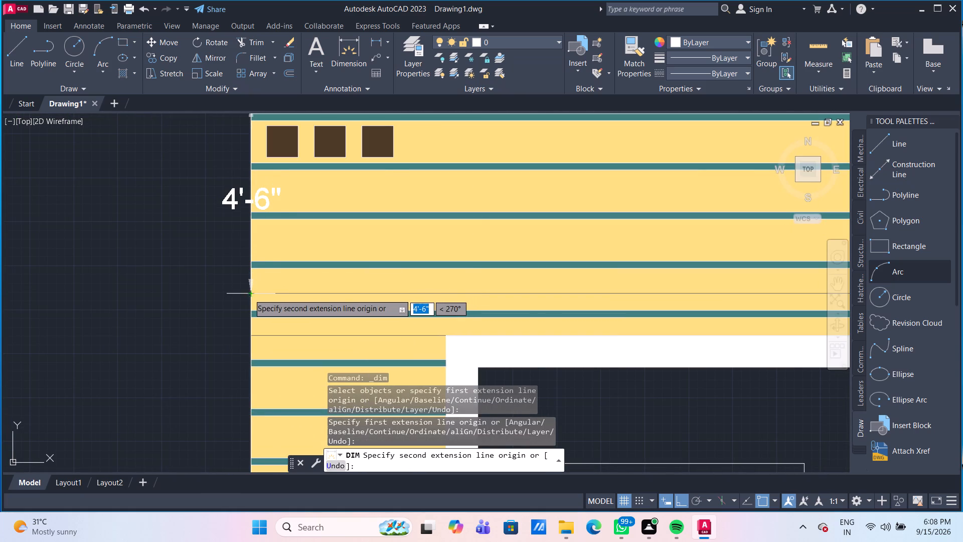
click(248, 294)
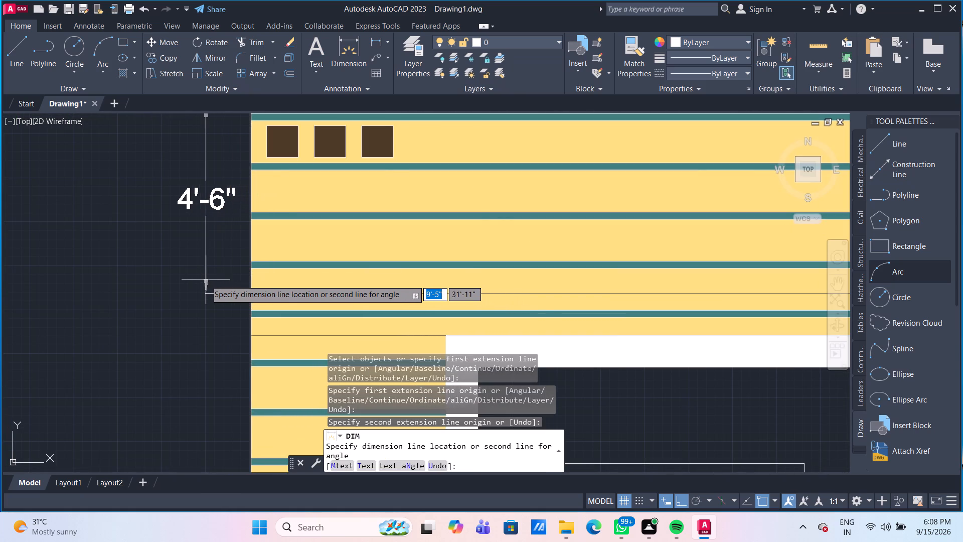
click(192, 278)
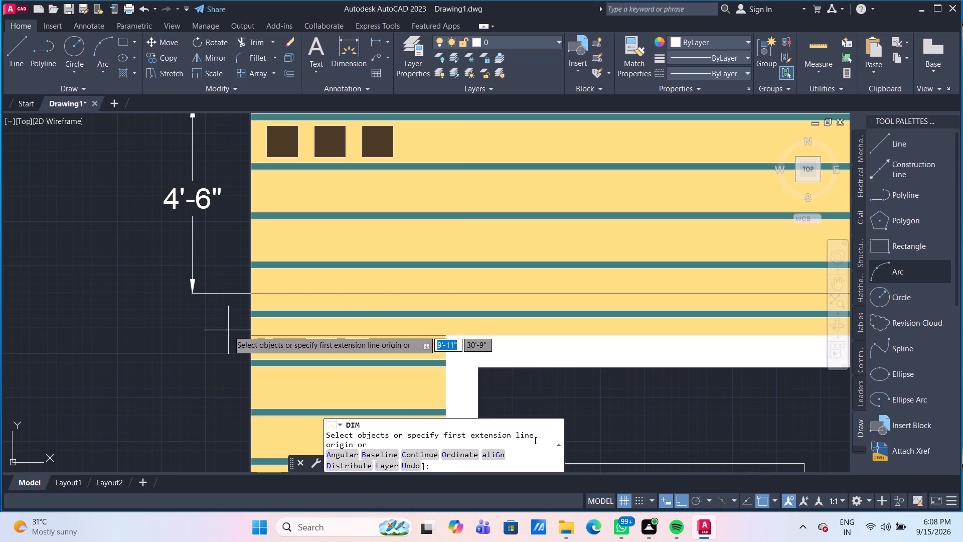
Dimension the height from that thin line down to the line level with the white frame's top, placing it outside the wall.
middle_drag(223, 328, 205, 219)
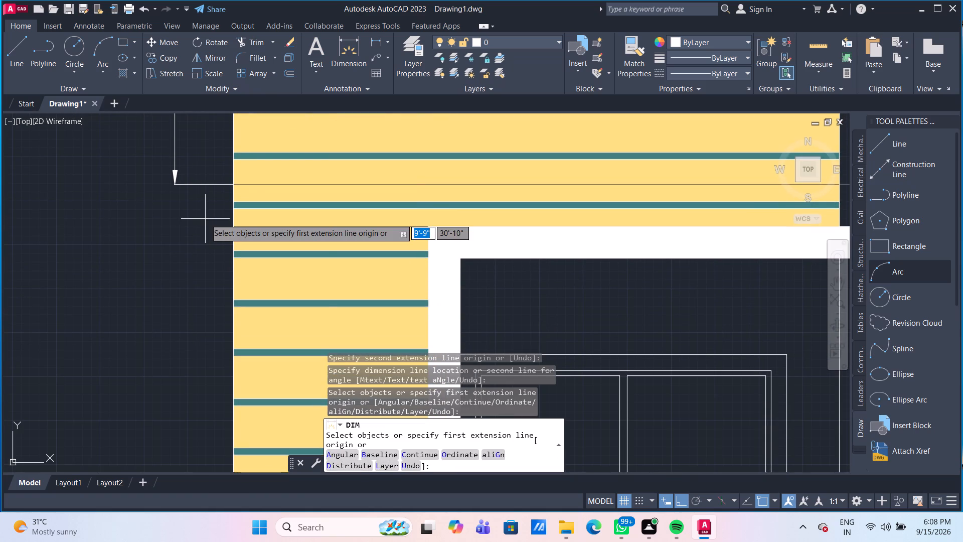
scroll(213, 210, up, 1)
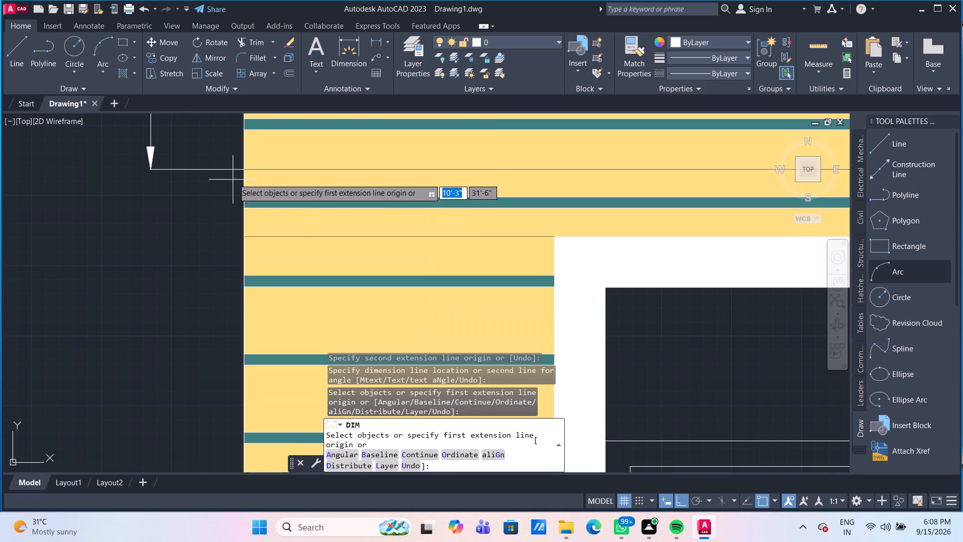
drag(244, 171, 241, 178)
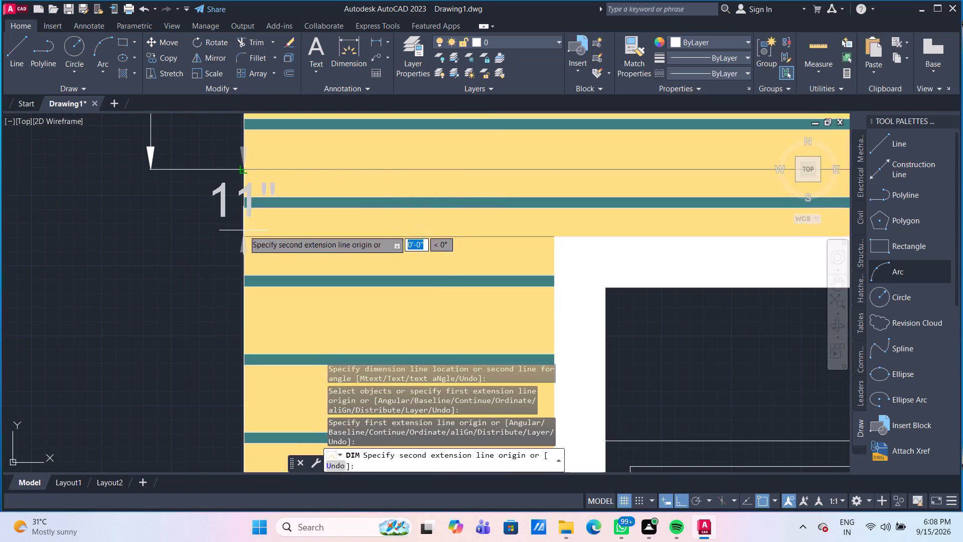
click(244, 236)
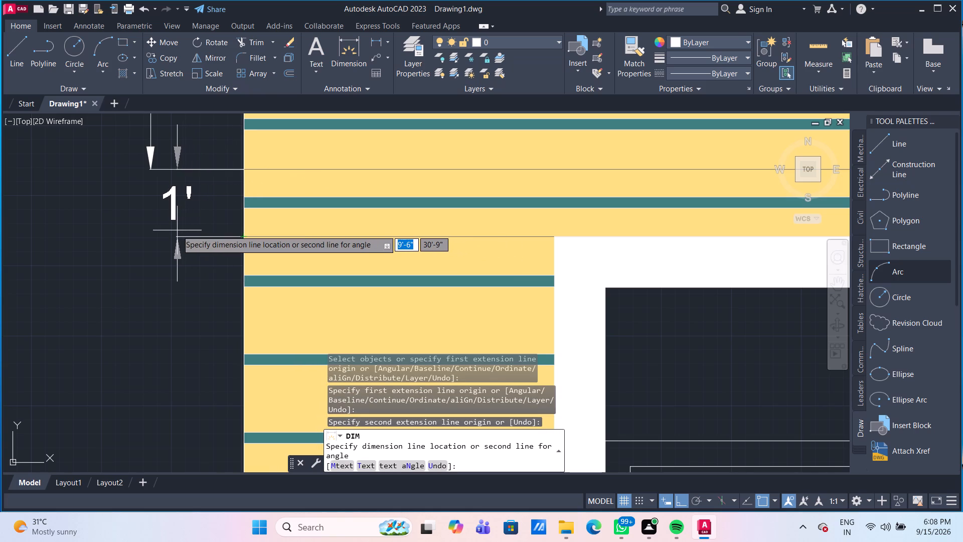
click(177, 230)
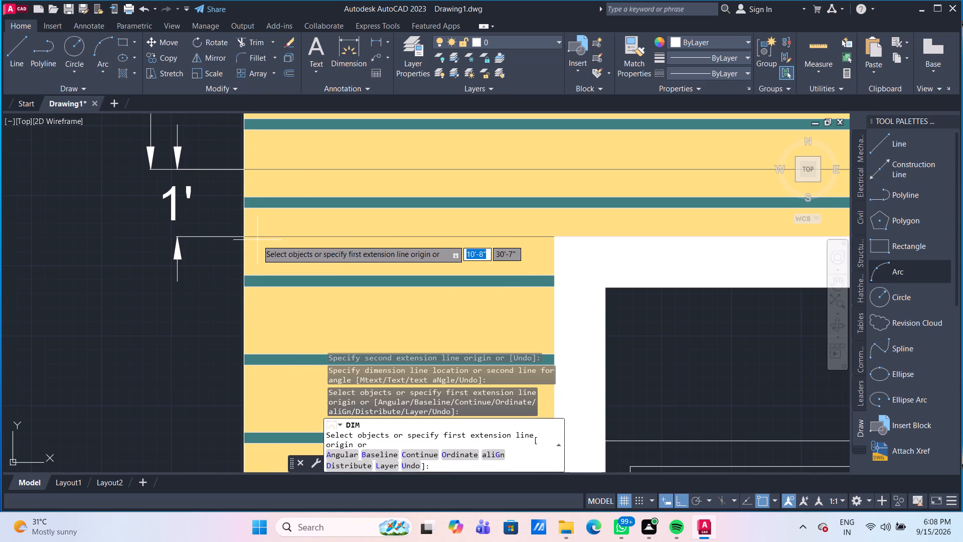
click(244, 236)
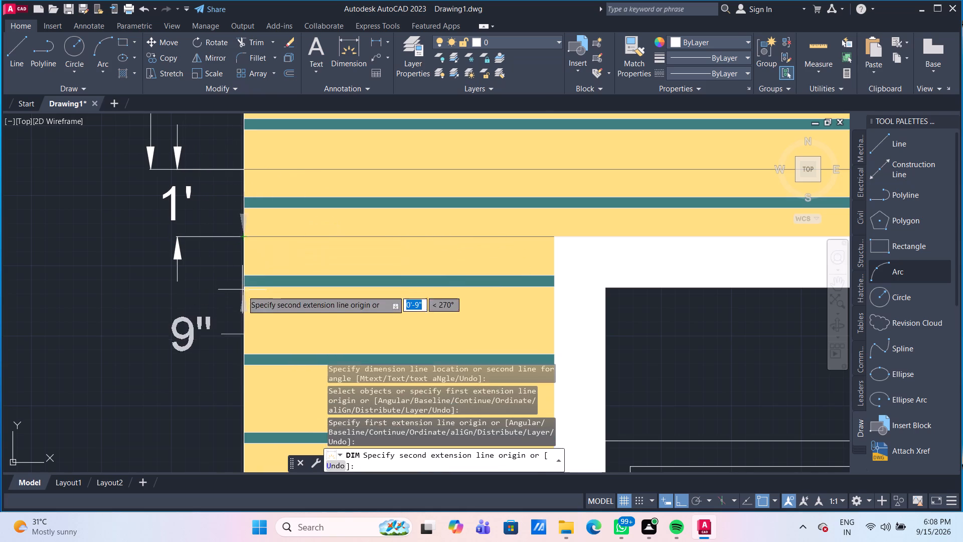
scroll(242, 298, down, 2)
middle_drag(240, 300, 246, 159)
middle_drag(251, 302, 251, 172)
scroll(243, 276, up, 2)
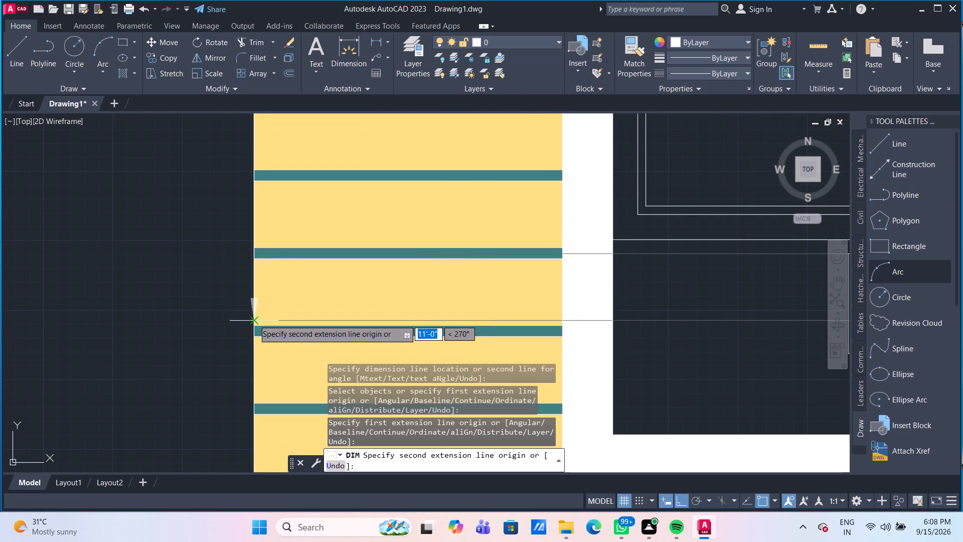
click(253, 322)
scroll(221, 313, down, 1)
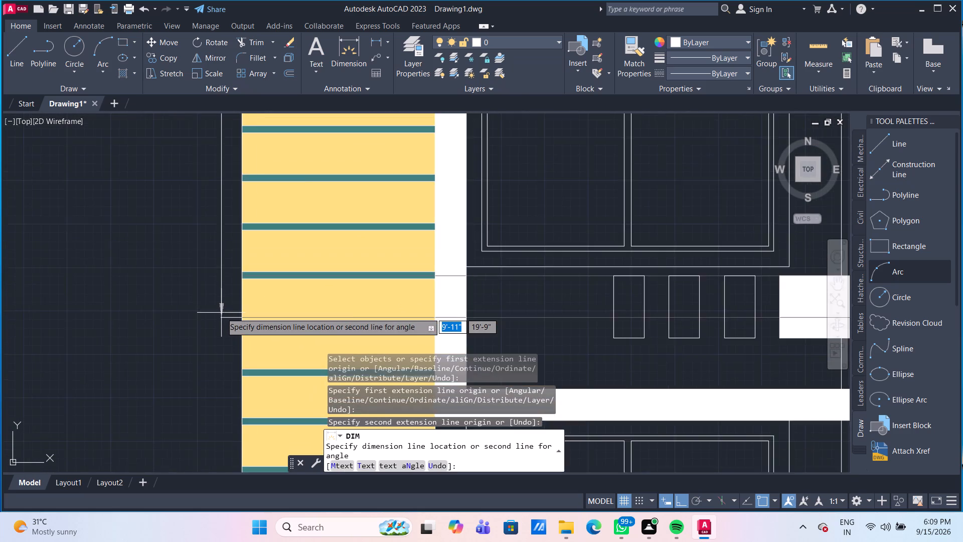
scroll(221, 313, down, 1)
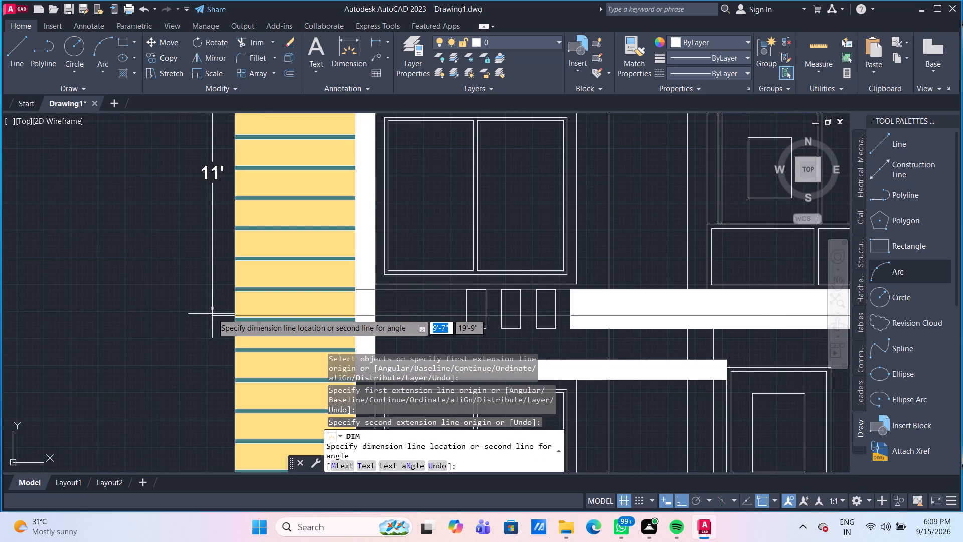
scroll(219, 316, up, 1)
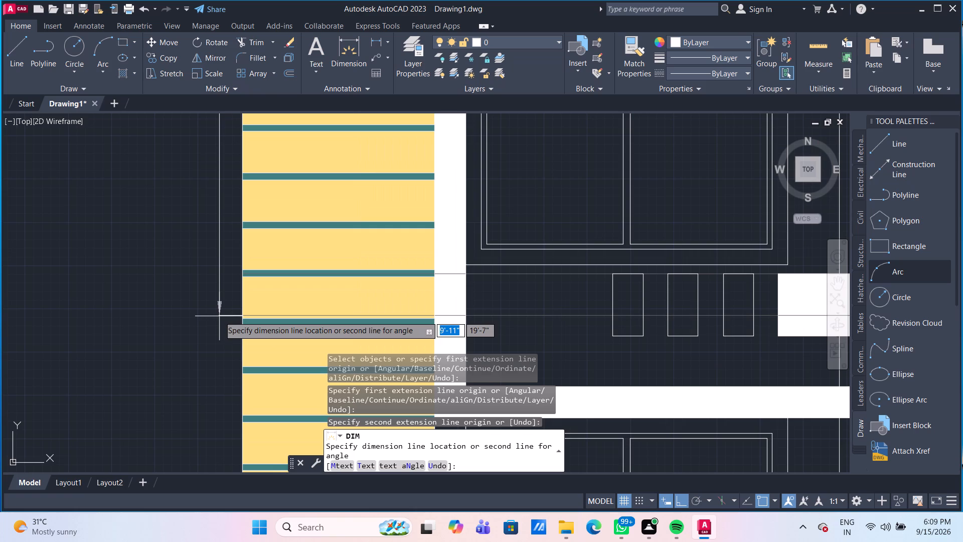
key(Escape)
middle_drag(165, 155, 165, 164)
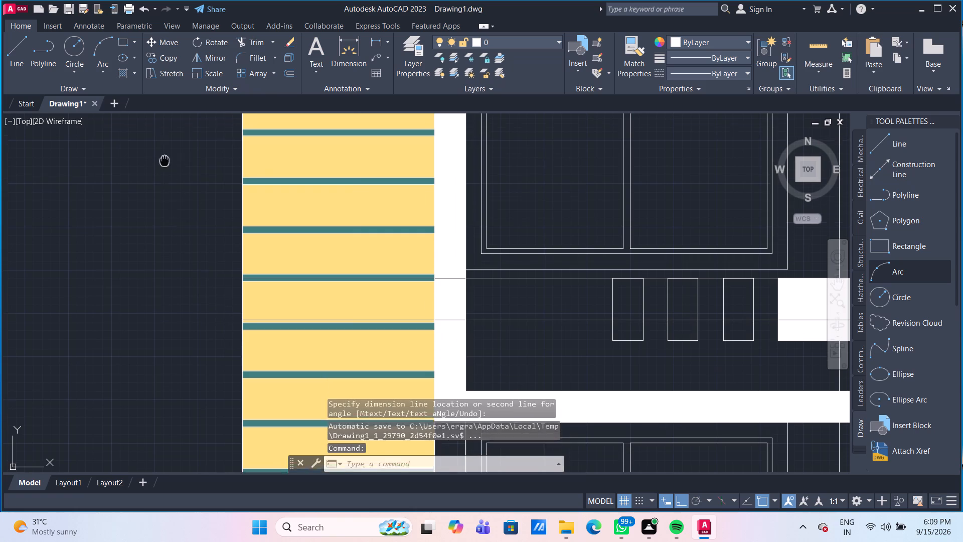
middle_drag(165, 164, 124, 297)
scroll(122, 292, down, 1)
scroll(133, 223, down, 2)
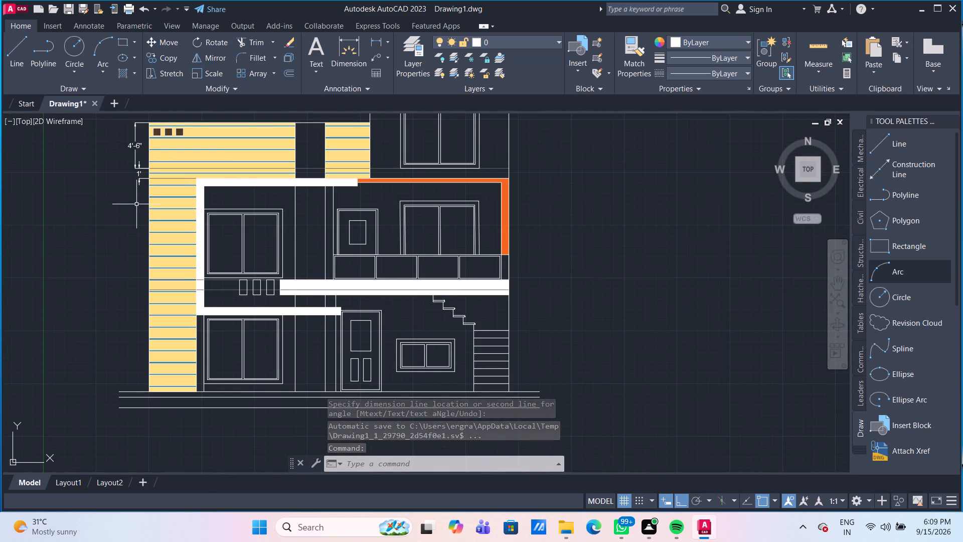
Dimension the height from the line level with the white frame's top down to the line level with the slab band's top, outside the wall.
scroll(136, 204, up, 1)
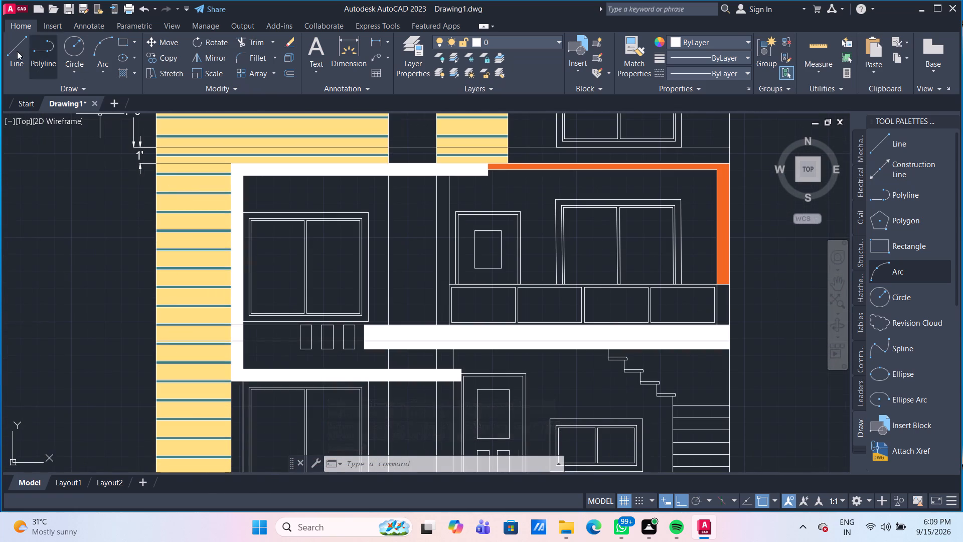
click(344, 50)
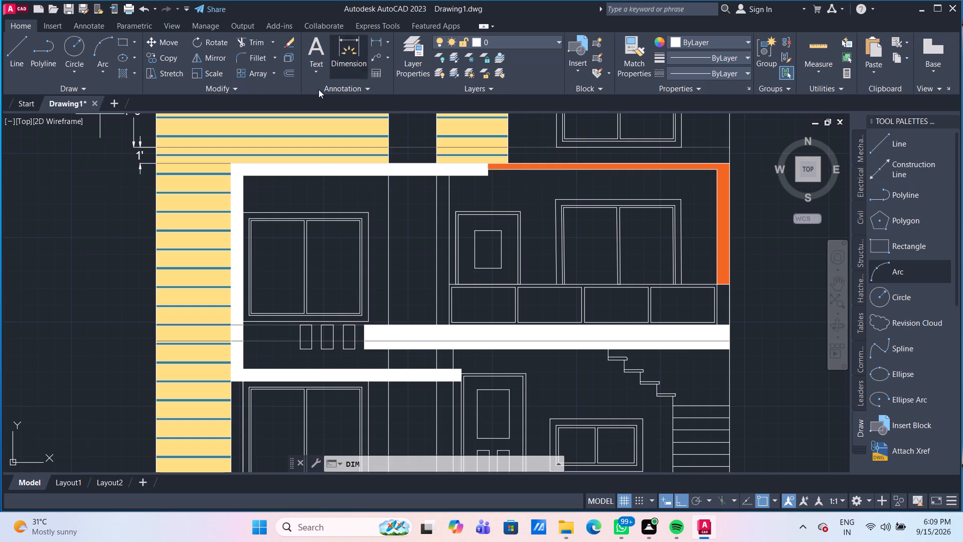
scroll(169, 150, up, 2)
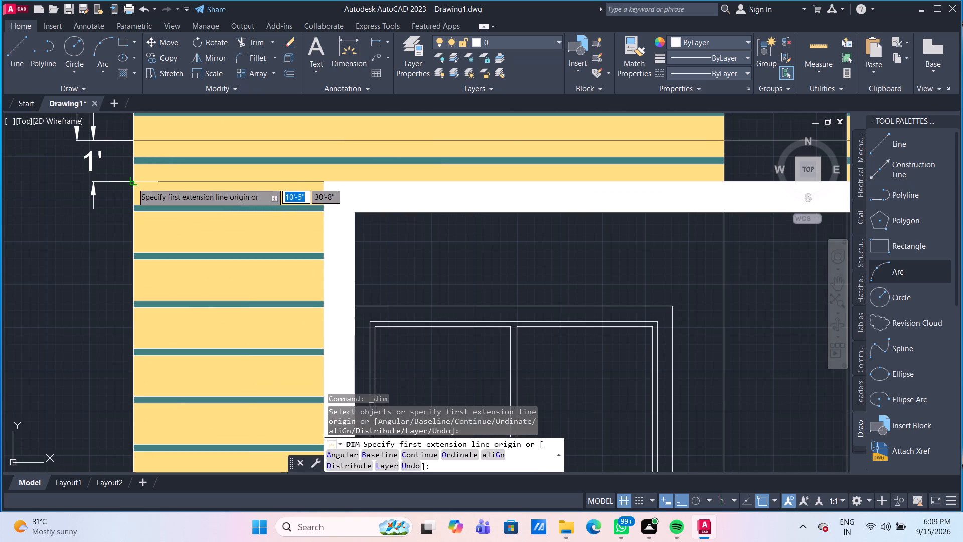
click(132, 183)
scroll(110, 302, down, 2)
middle_drag(100, 329, 212, 191)
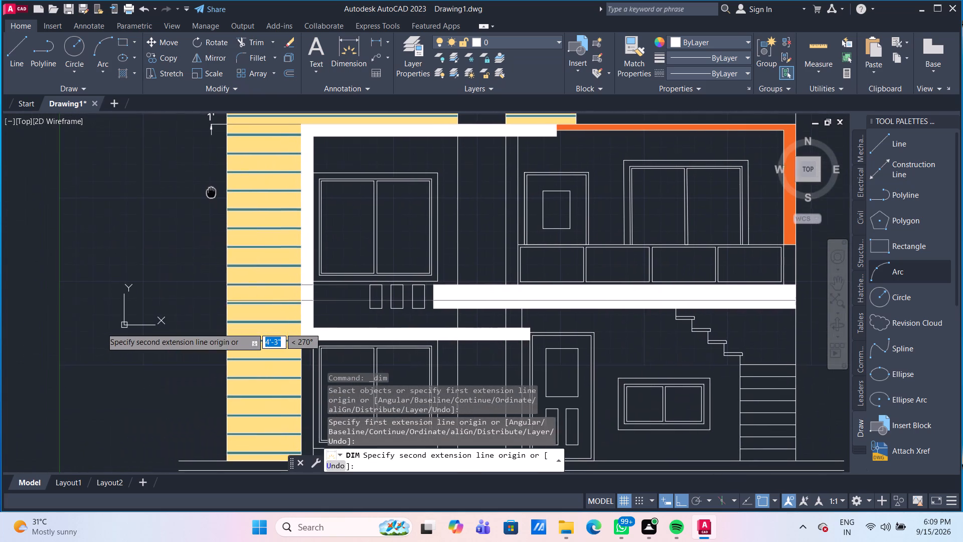
middle_drag(212, 191, 213, 190)
scroll(220, 278, up, 3)
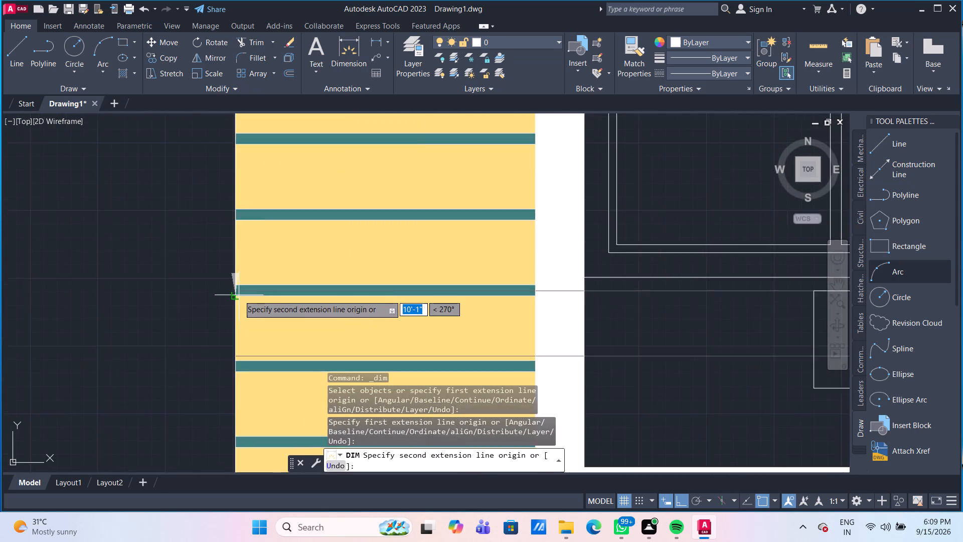
scroll(239, 295, up, 1)
click(232, 288)
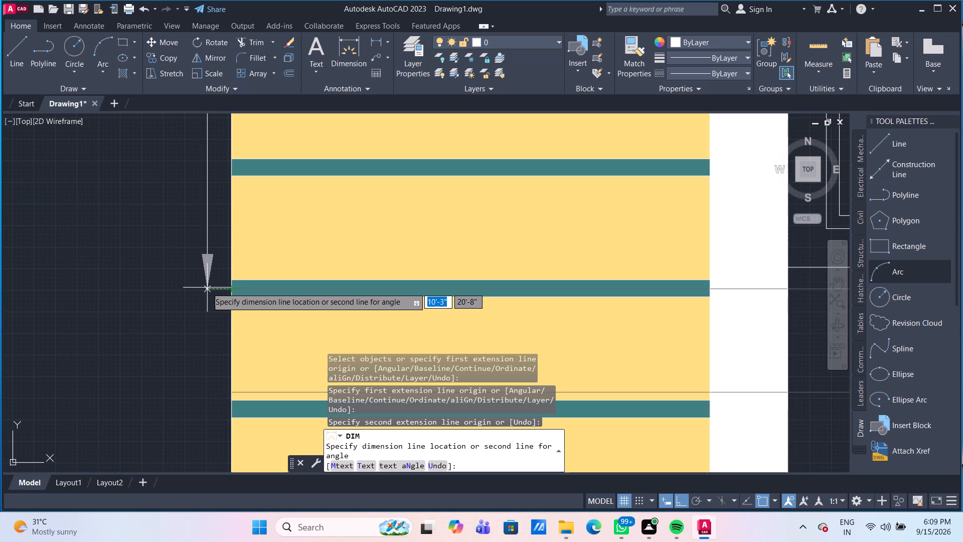
scroll(200, 282, down, 4)
middle_drag(172, 276, 166, 332)
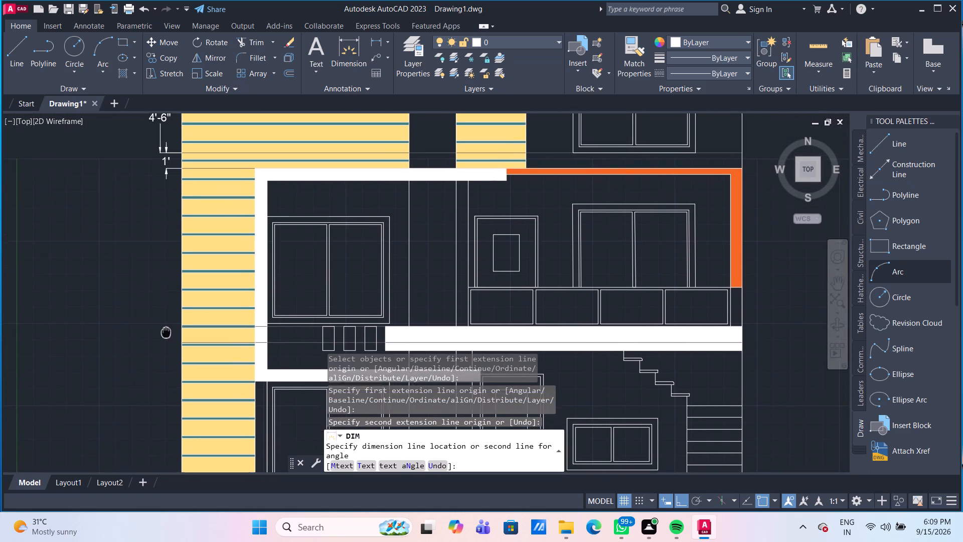
middle_drag(166, 332, 163, 333)
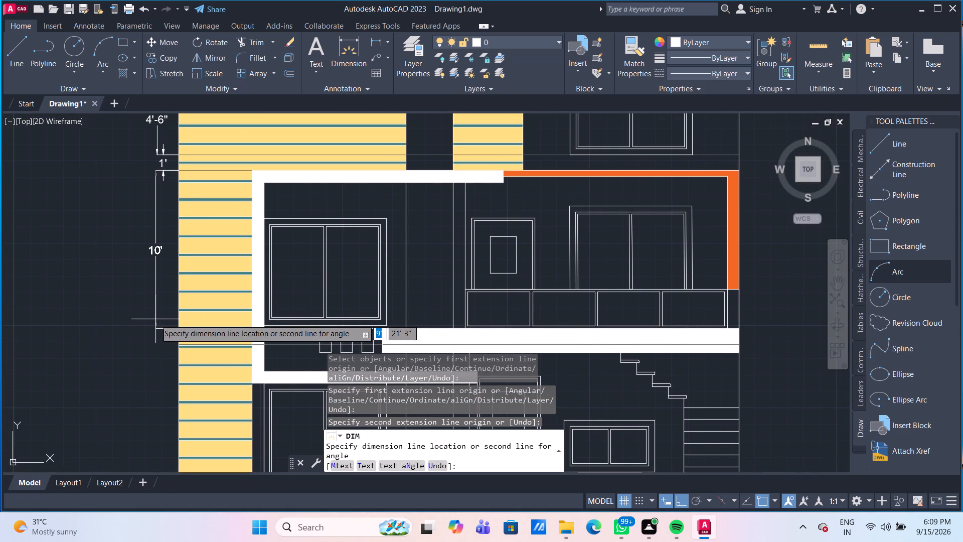
click(156, 319)
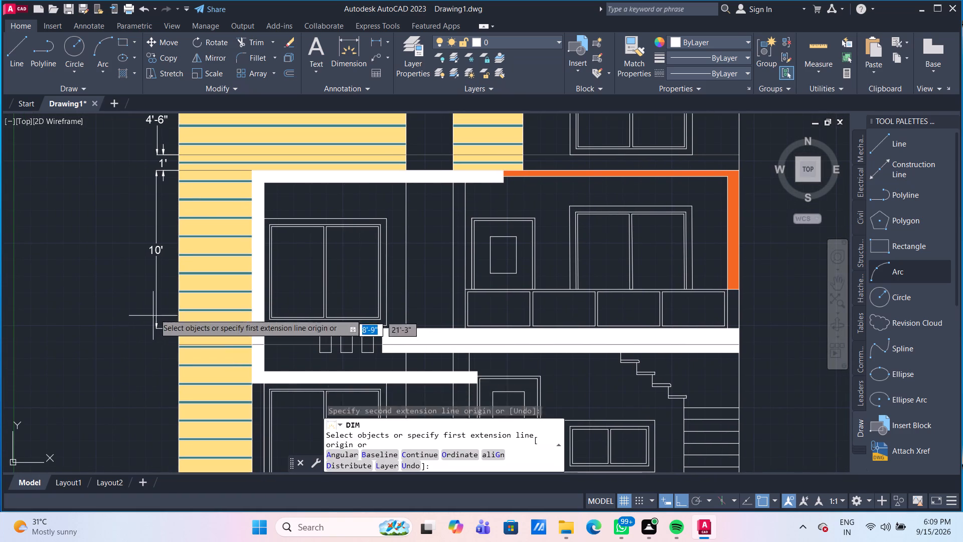
Dimension the height from the slab band's top line down to the thin horizontal line through the band, placing it outside the wall.
scroll(179, 344, up, 2)
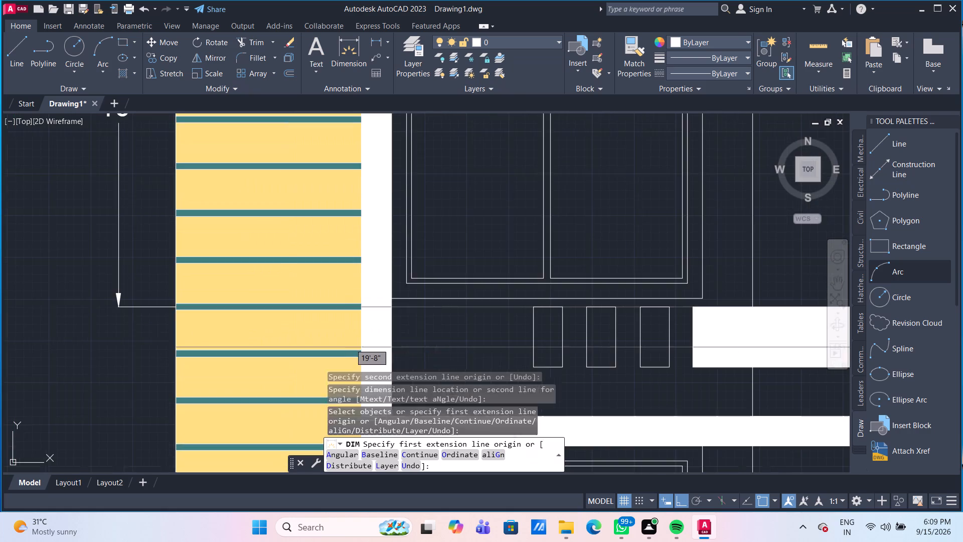
middle_drag(183, 313, 204, 227)
click(195, 220)
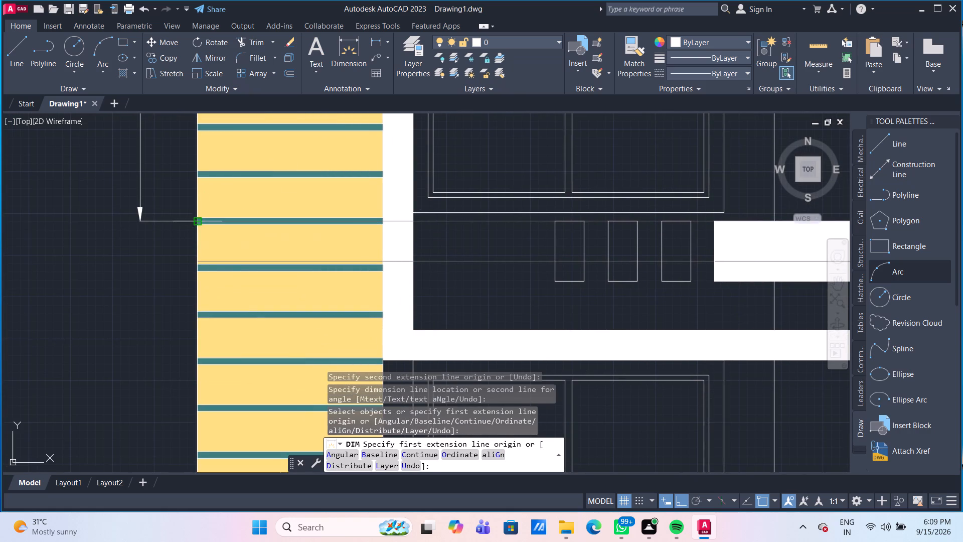
scroll(186, 344, down, 1)
middle_drag(186, 344, 228, 164)
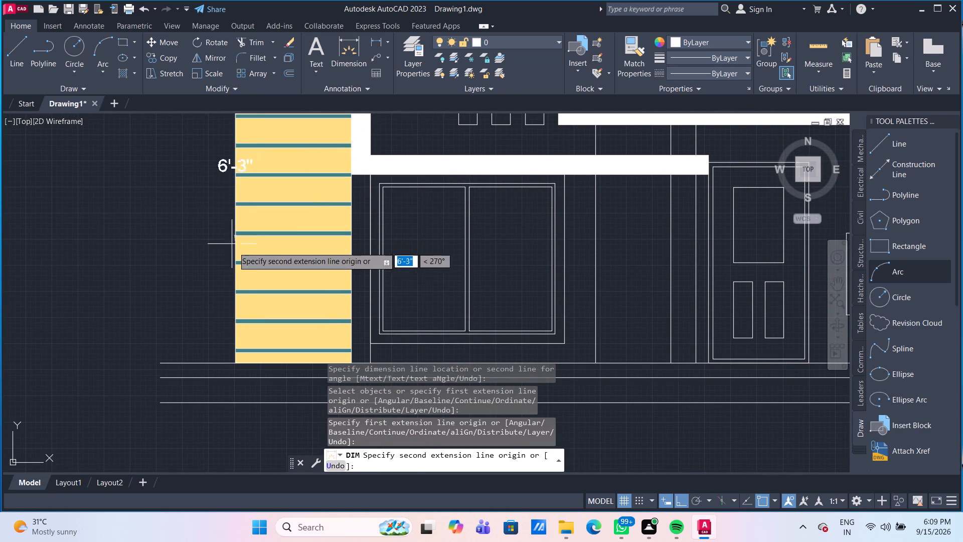
scroll(236, 339, up, 2)
scroll(227, 389, down, 1)
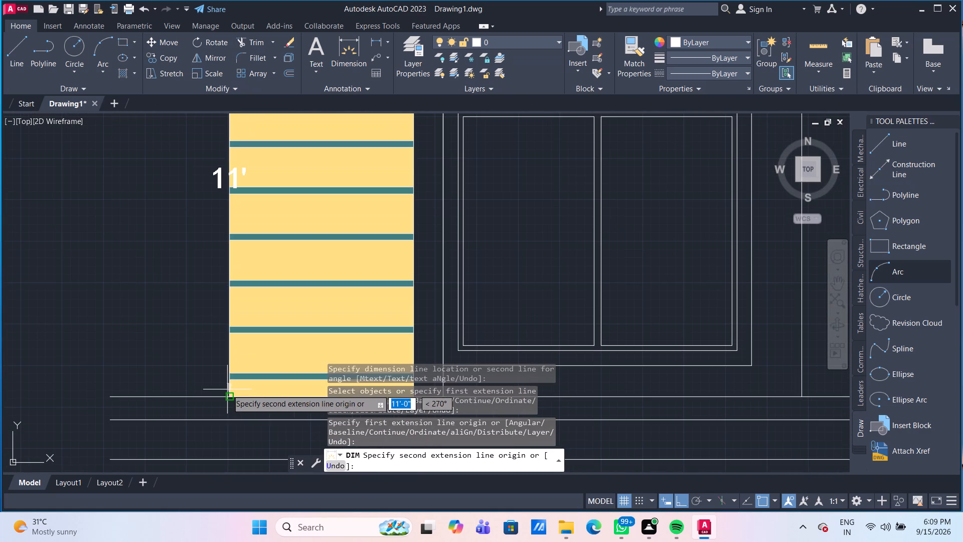
scroll(239, 218, down, 2)
middle_drag(239, 218, 188, 345)
scroll(188, 345, down, 1)
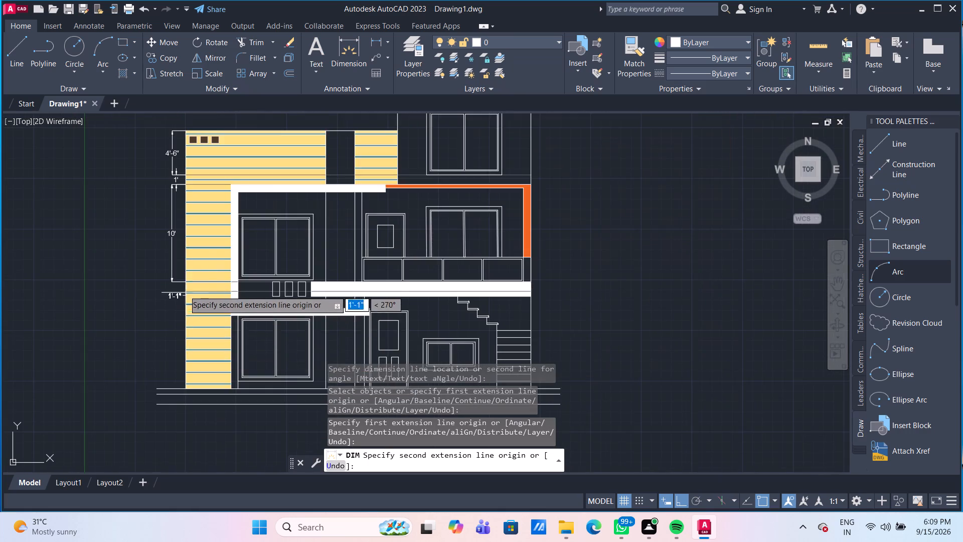
scroll(183, 273, up, 3)
scroll(183, 324, up, 1)
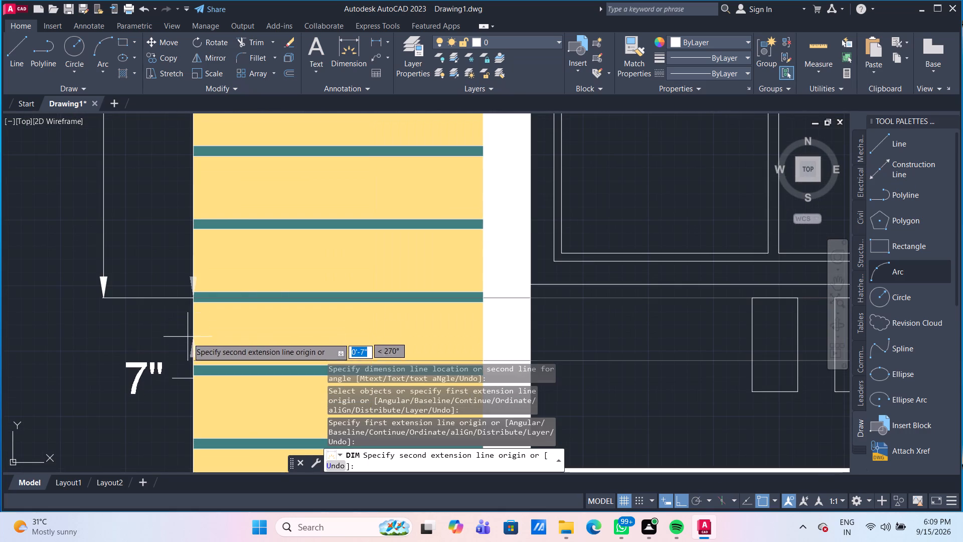
click(194, 362)
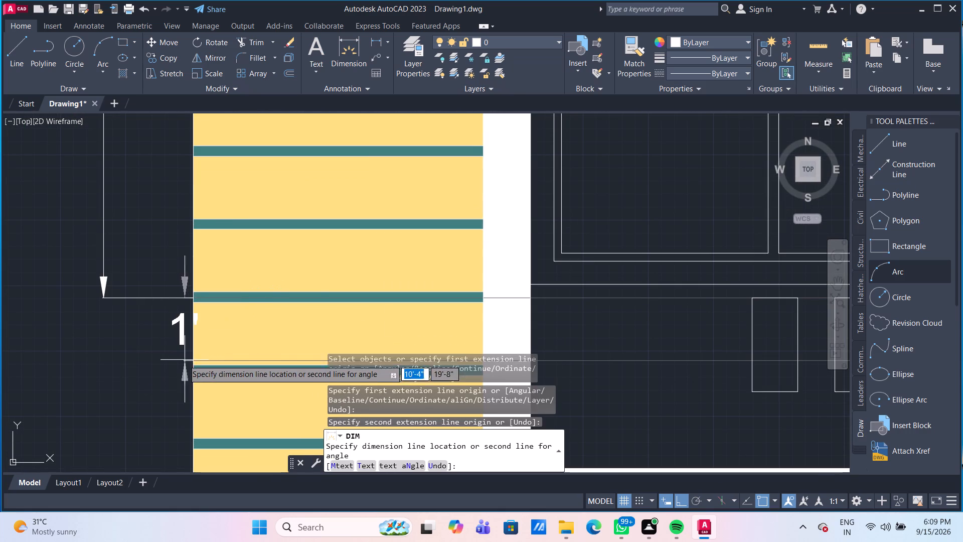
click(152, 344)
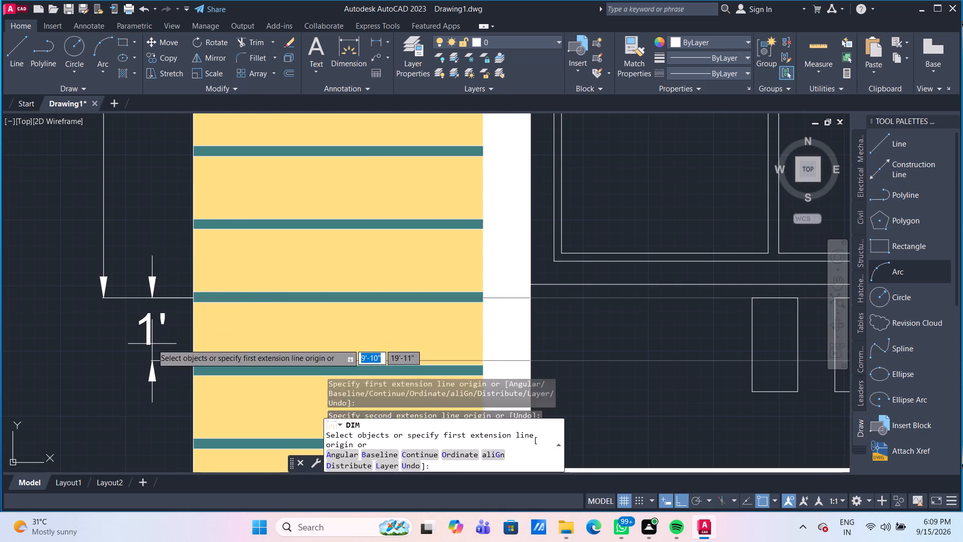
Dimension the height from the thin line through the slab band down to the cladding's bottom corner at ground level, outside the wall.
scroll(195, 361, up, 2)
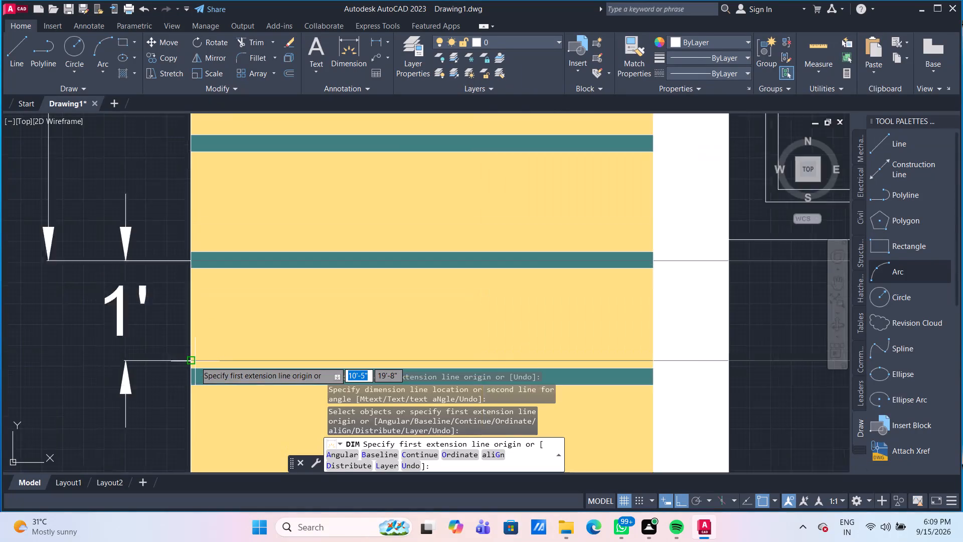
click(186, 361)
scroll(172, 369, down, 3)
middle_drag(169, 389, 176, 351)
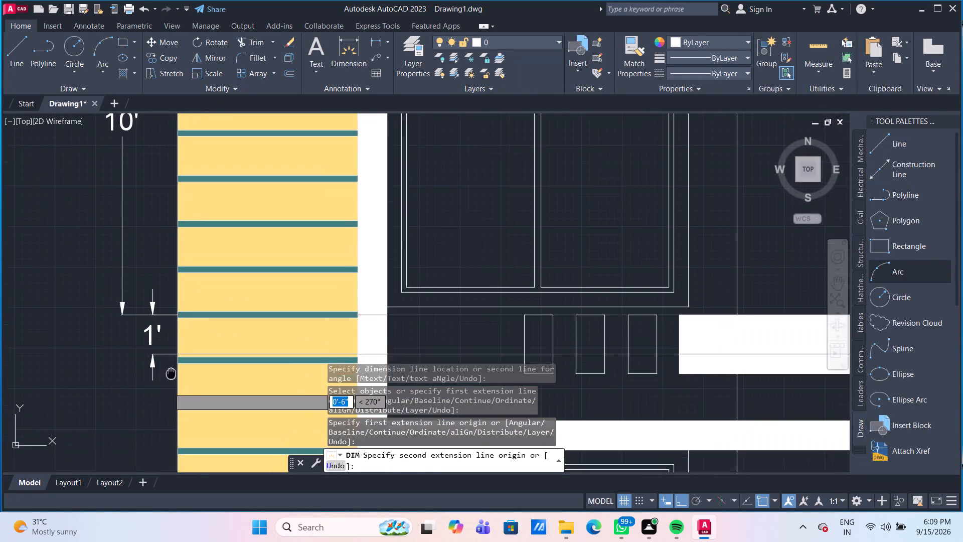
middle_drag(176, 351, 194, 162)
scroll(182, 269, down, 2)
middle_drag(176, 323, 192, 238)
scroll(198, 288, up, 3)
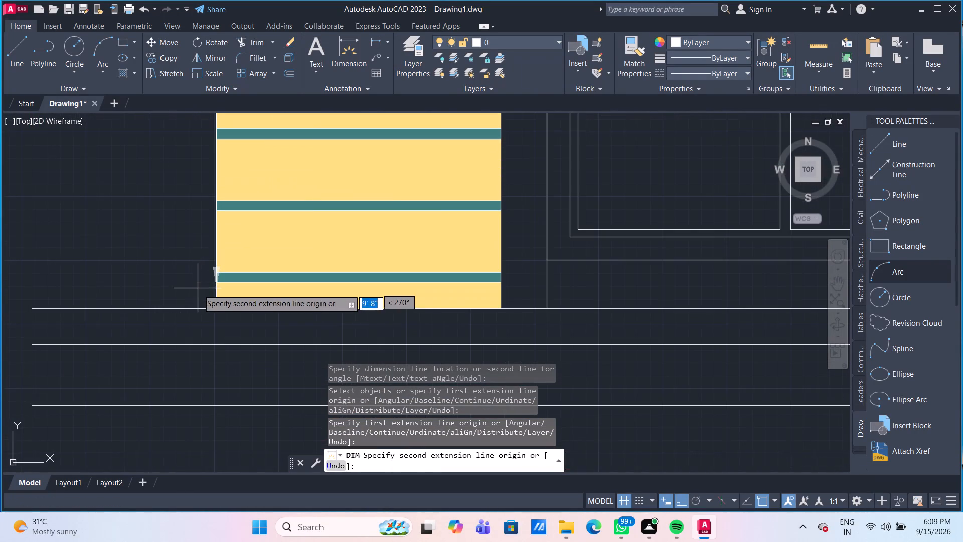
click(214, 306)
scroll(136, 295, down, 2)
middle_drag(135, 292, 135, 291)
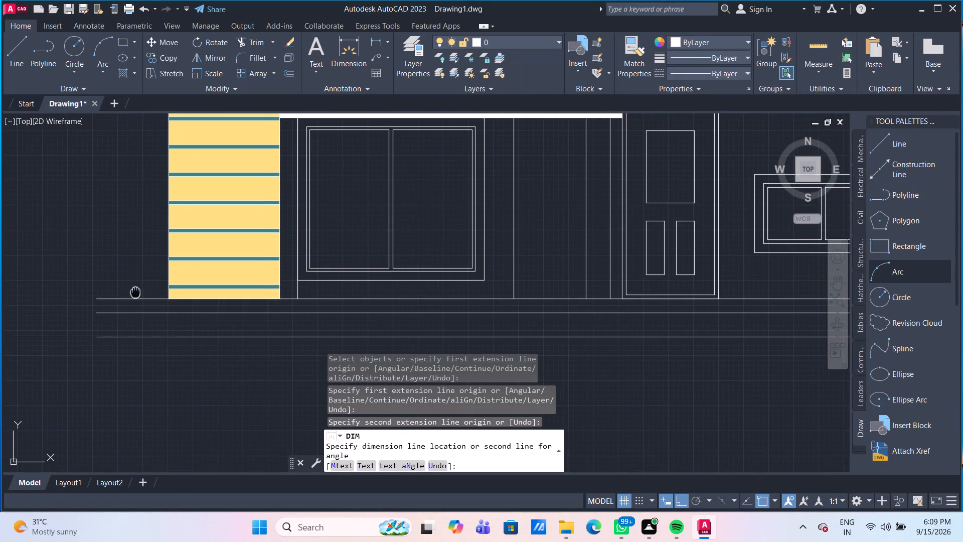
middle_drag(135, 291, 137, 366)
scroll(152, 335, down, 1)
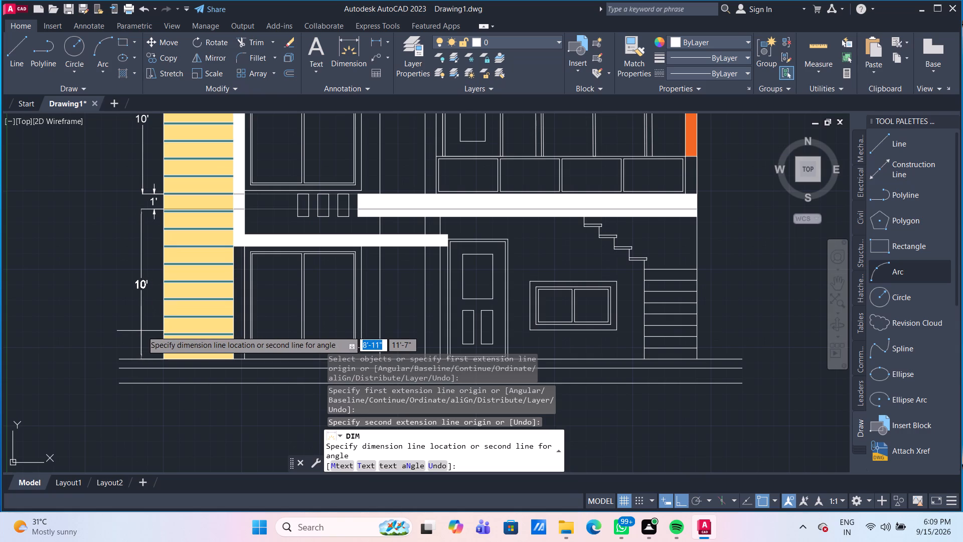
click(143, 331)
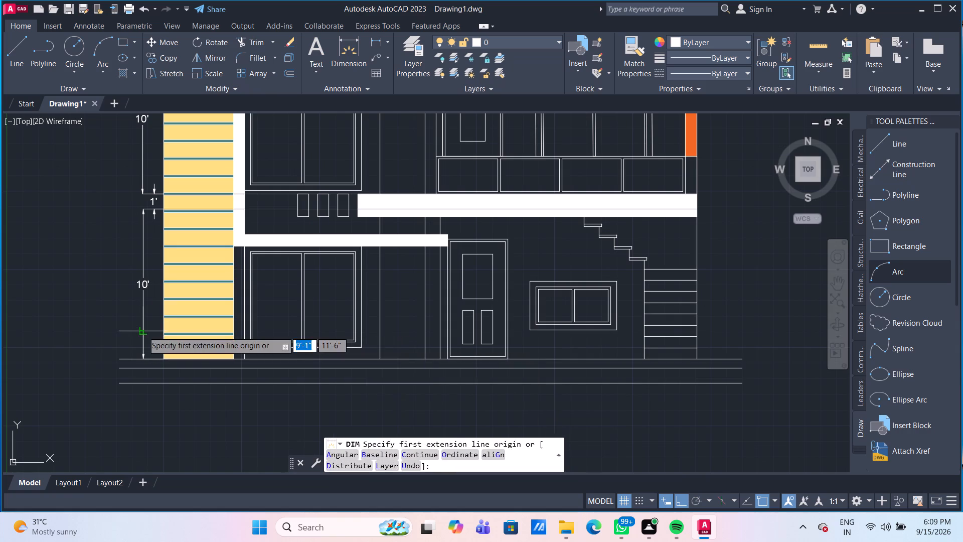
Shift the upper 1' dimension beside the cladding about 3 inches closer to the wall.
scroll(115, 261, down, 1)
middle_drag(109, 233, 172, 392)
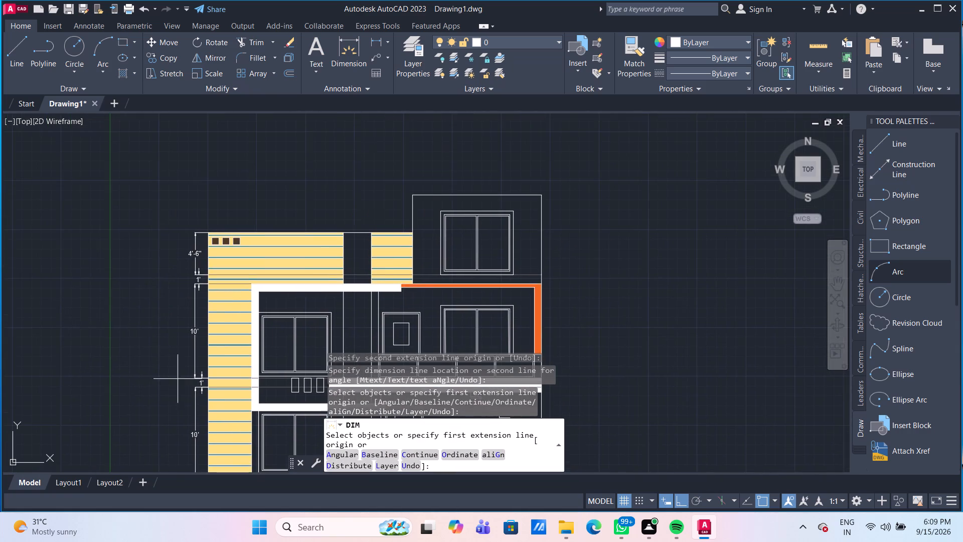
scroll(187, 270, up, 3)
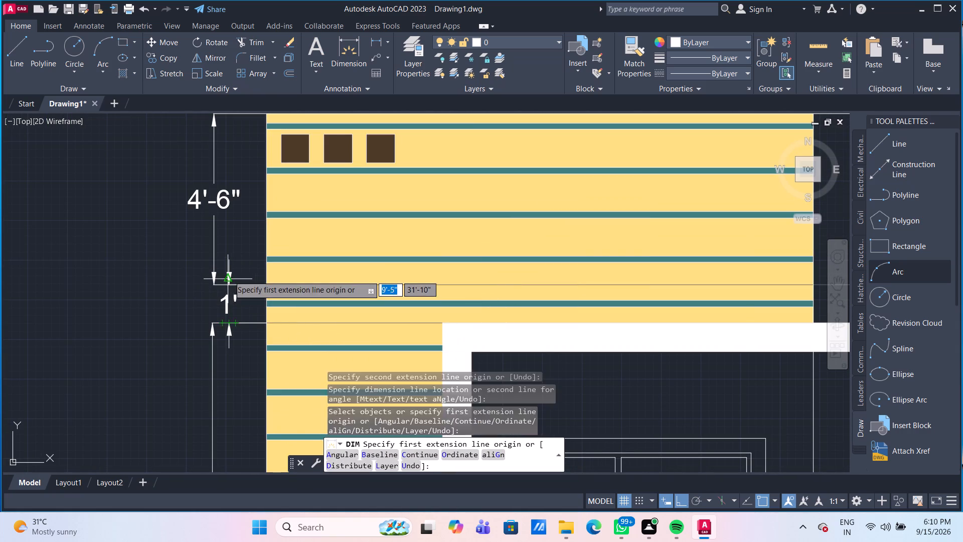
click(229, 276)
key(Escape)
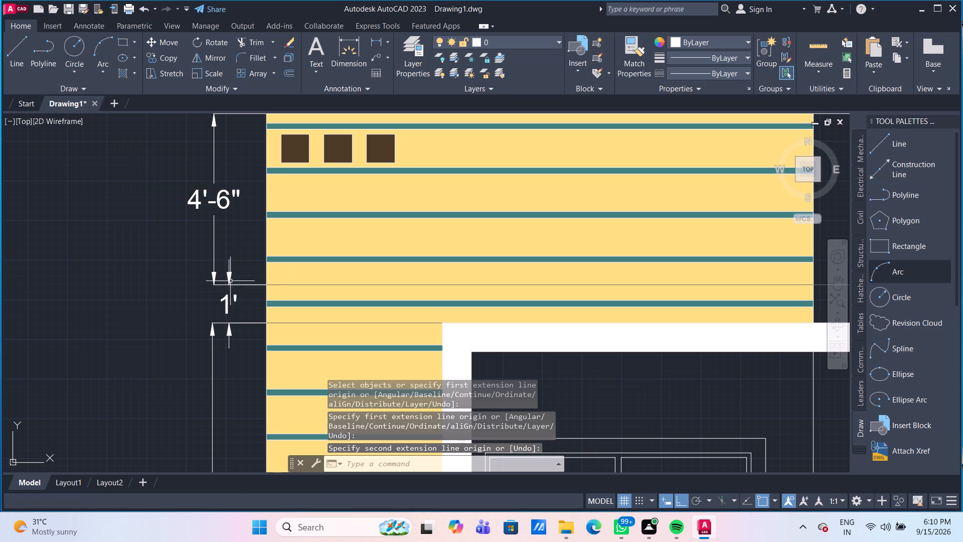
click(228, 299)
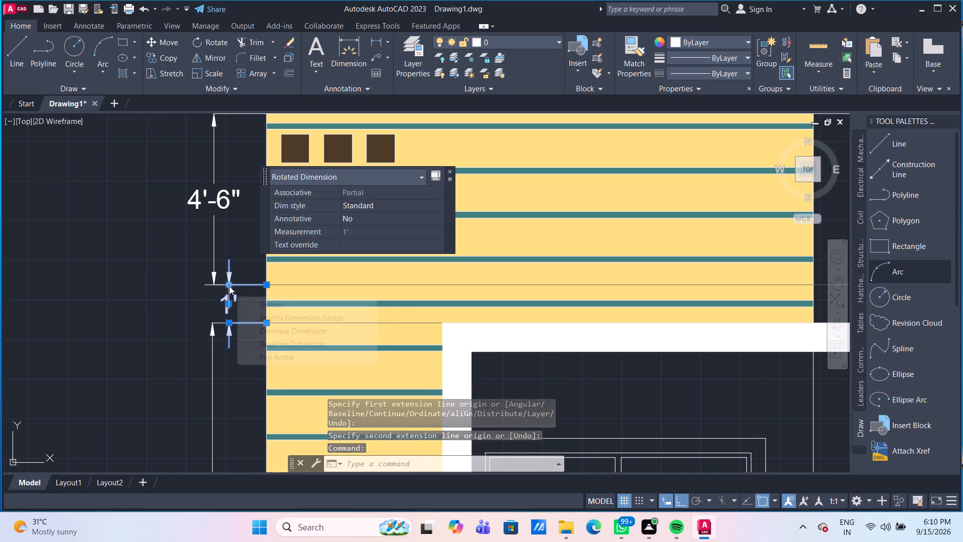
click(229, 286)
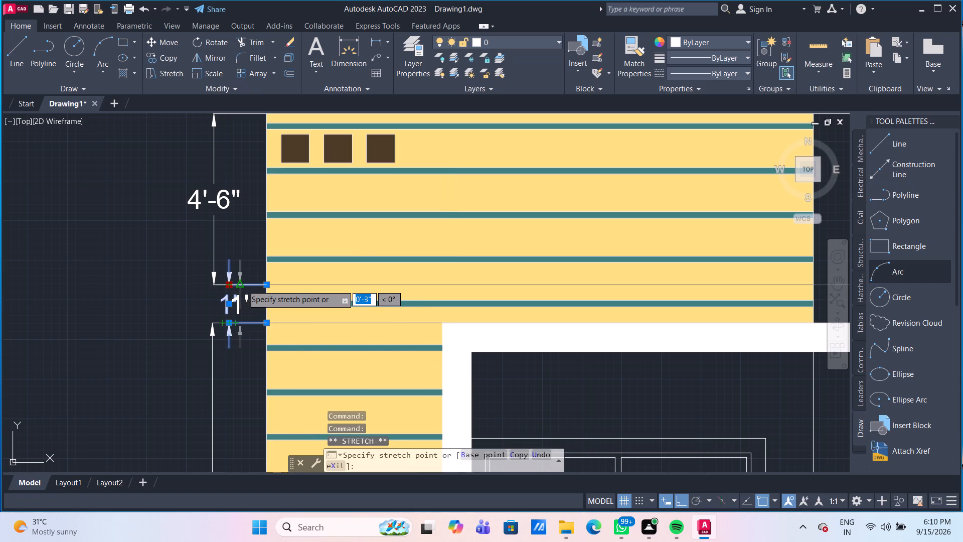
click(243, 285)
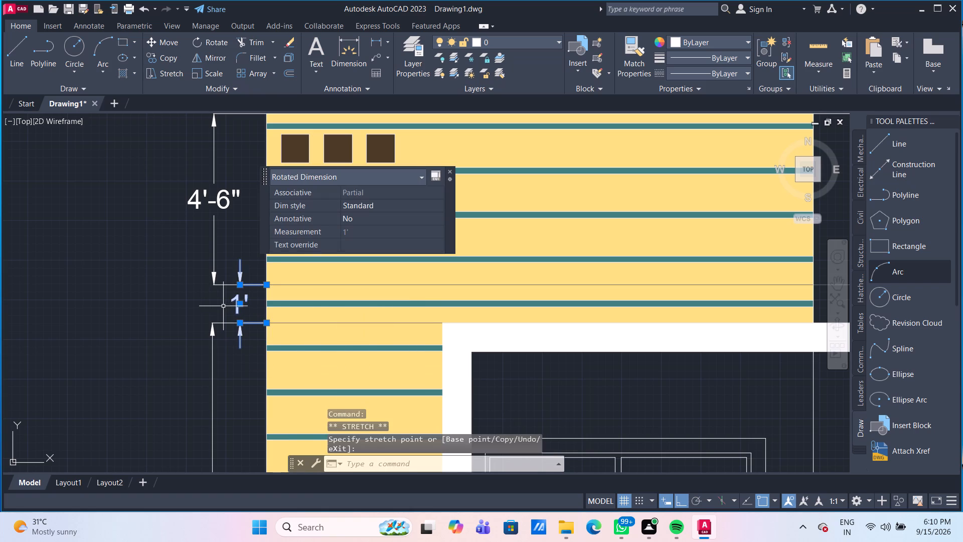
key(Escape)
Delete the thin grey horizontal line running through the slab band and across the cladding.
scroll(223, 306, down, 3)
scroll(238, 361, up, 1)
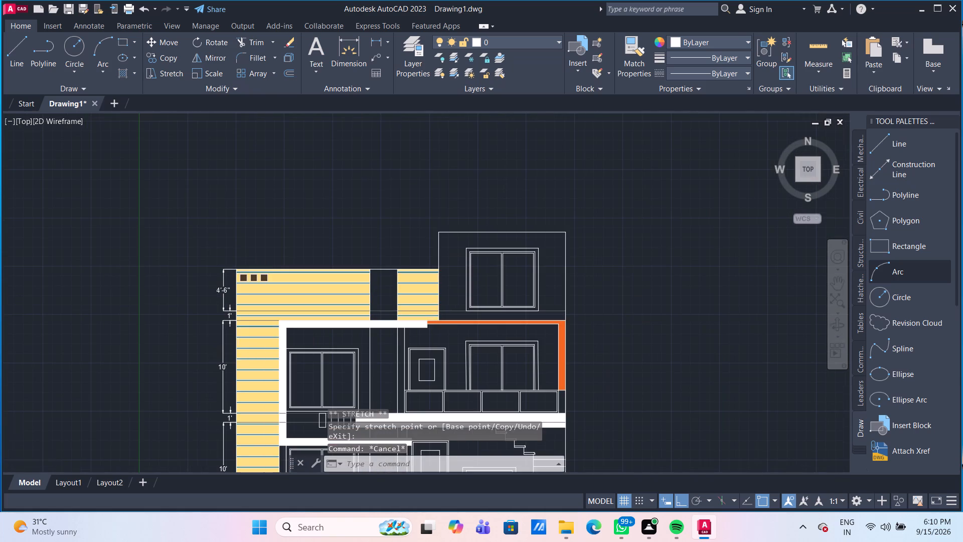
middle_drag(235, 356, 205, 231)
scroll(195, 255, down, 2)
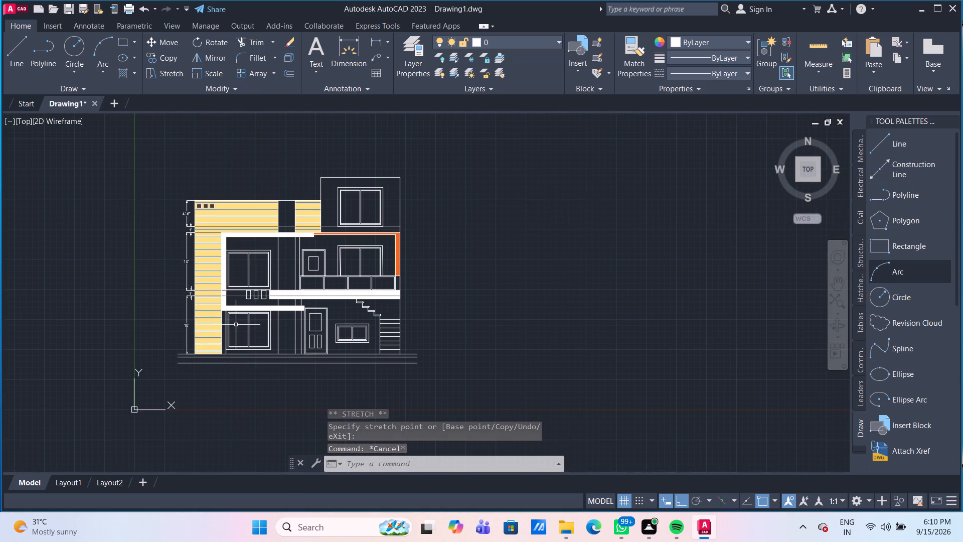
scroll(238, 329, up, 2)
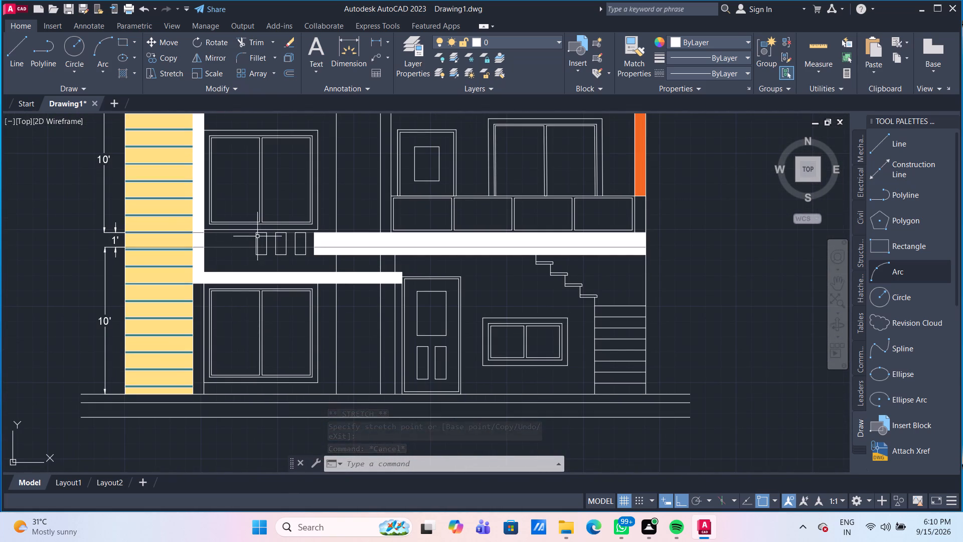
click(222, 248)
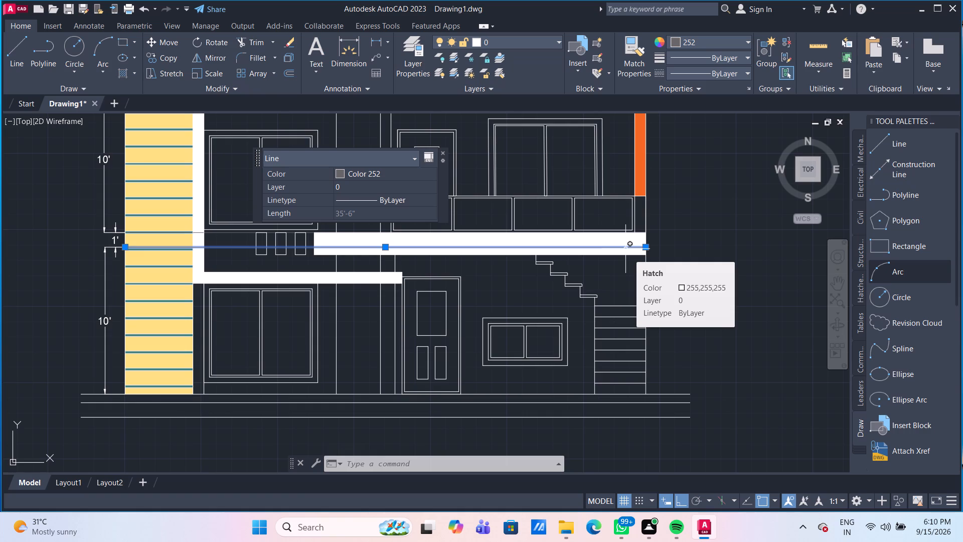
key(Delete)
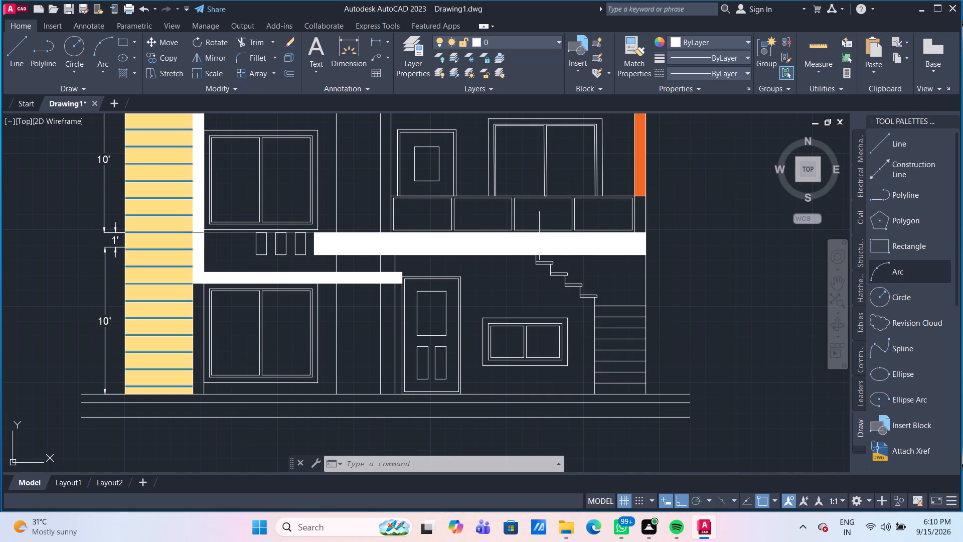
middle_drag(616, 224, 423, 301)
scroll(486, 274, down, 1)
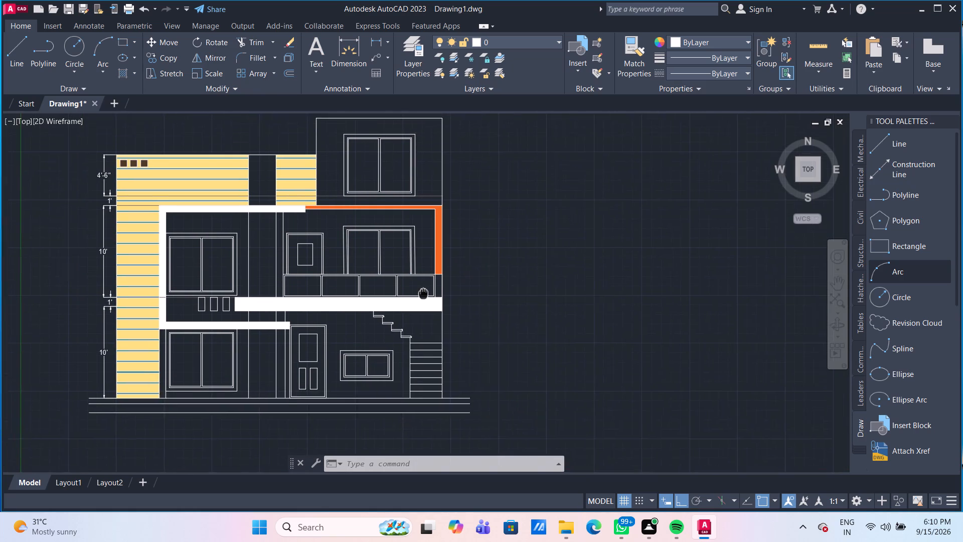
Dimension the height of the top-floor block from its upper outer corner down to the thin line at window-bottom level, placing it outside the wall.
middle_drag(423, 301, 420, 323)
scroll(331, 254, up, 1)
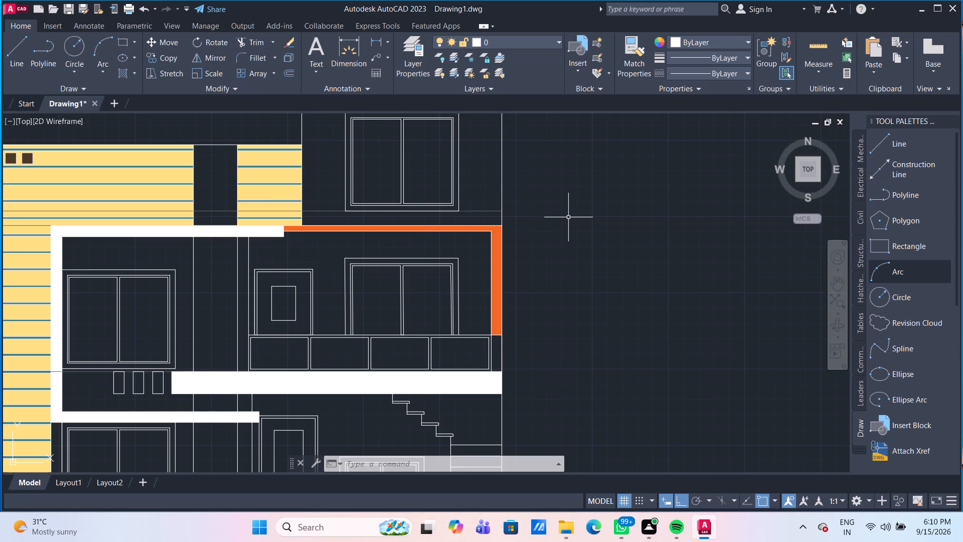
middle_drag(568, 225, 526, 277)
scroll(565, 232, down, 1)
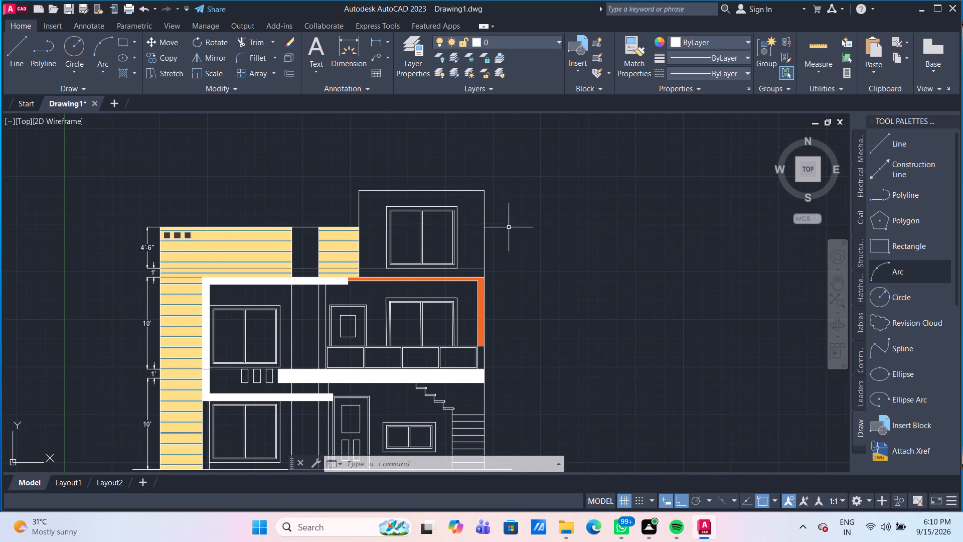
click(356, 46)
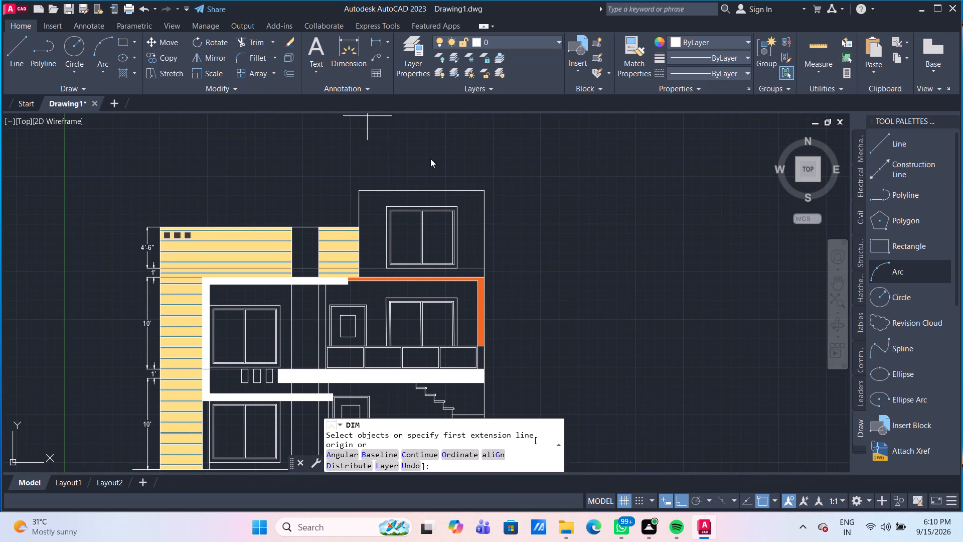
scroll(487, 181, up, 1)
click(480, 196)
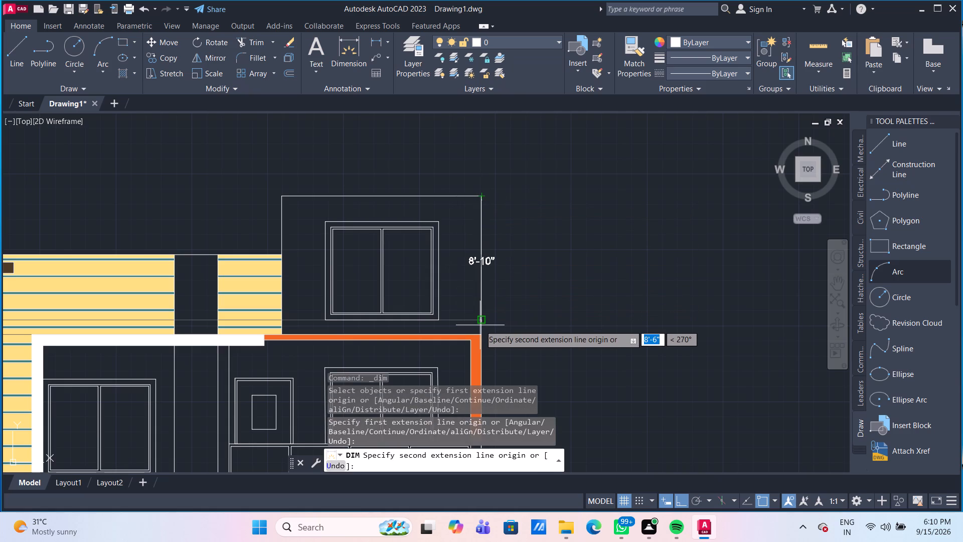
scroll(480, 325, up, 3)
click(478, 306)
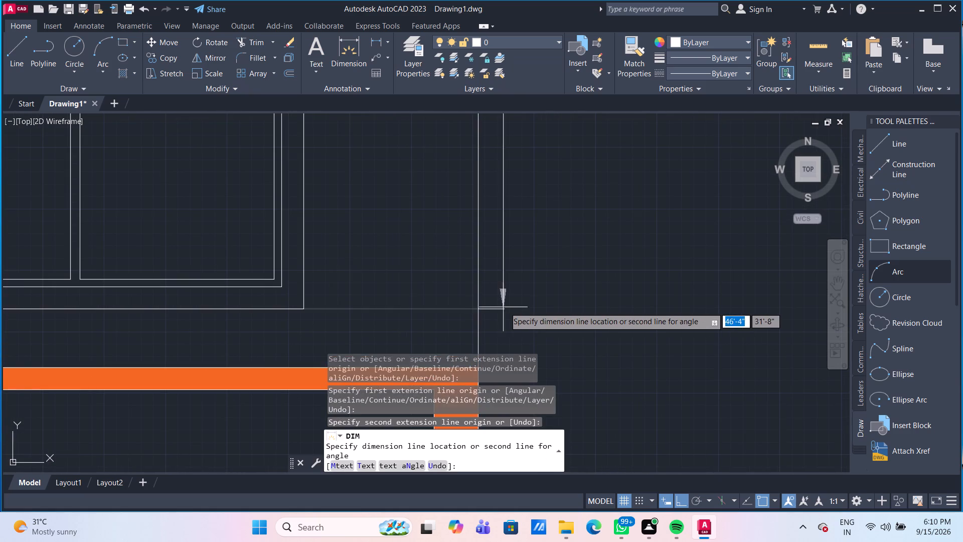
scroll(516, 307, down, 3)
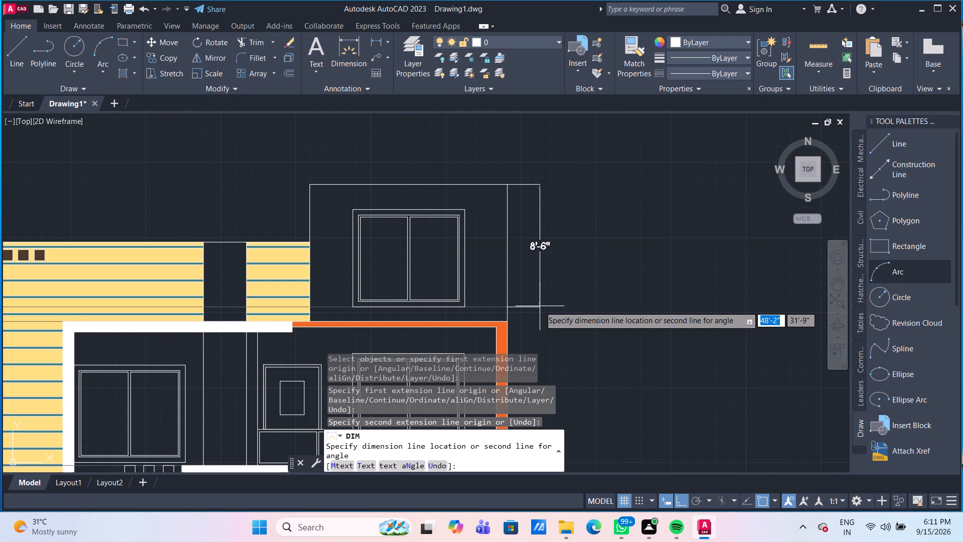
click(549, 308)
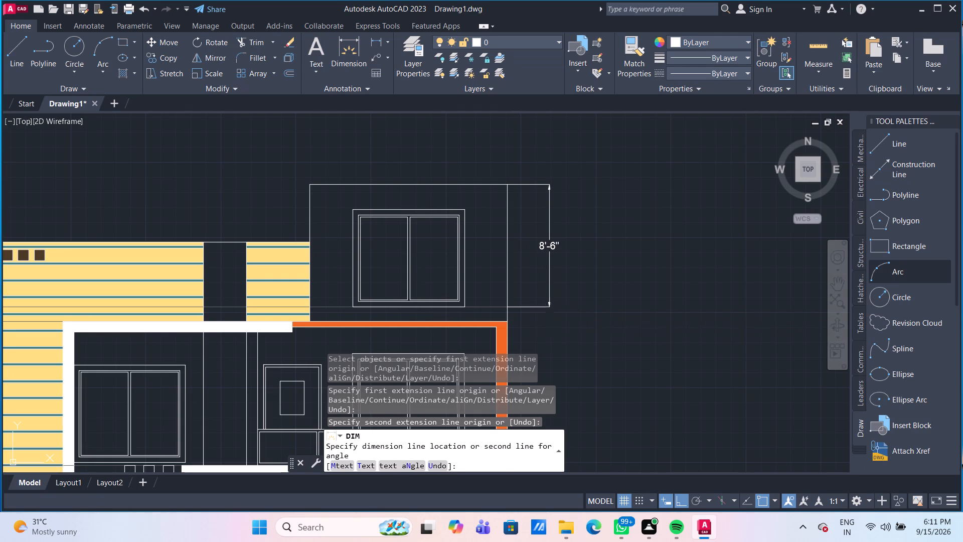
Dimension the gap from the thin line at the top-floor window's bottom down to the orange frame's outer top corner, outside the wall.
middle_drag(551, 332, 520, 226)
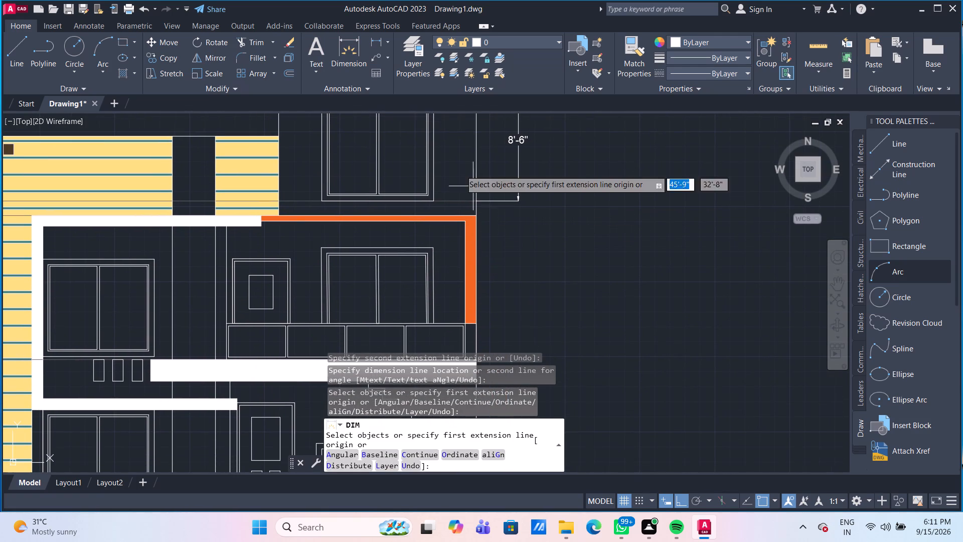
click(477, 200)
middle_drag(502, 303, 482, 267)
scroll(482, 267, down, 1)
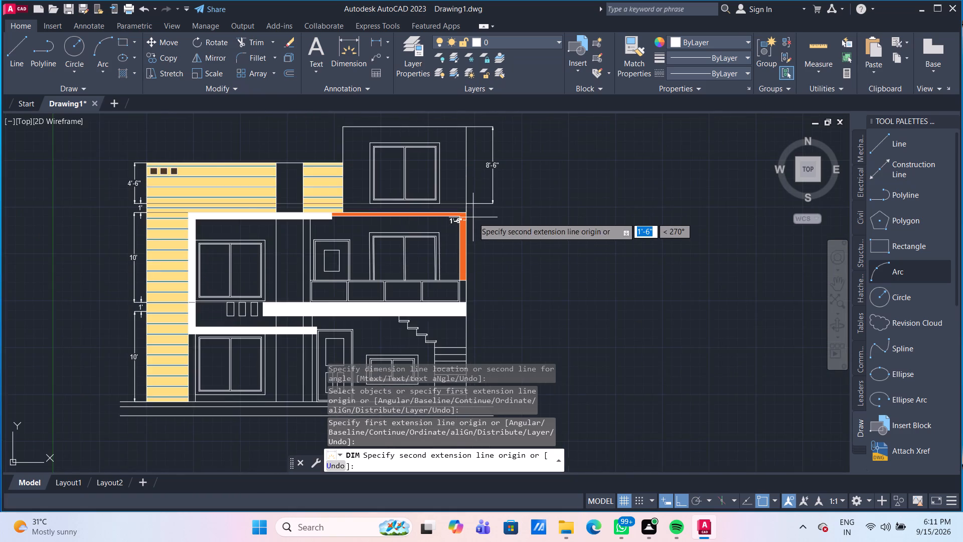
middle_drag(473, 217, 472, 294)
scroll(473, 217, up, 1)
scroll(471, 294, up, 3)
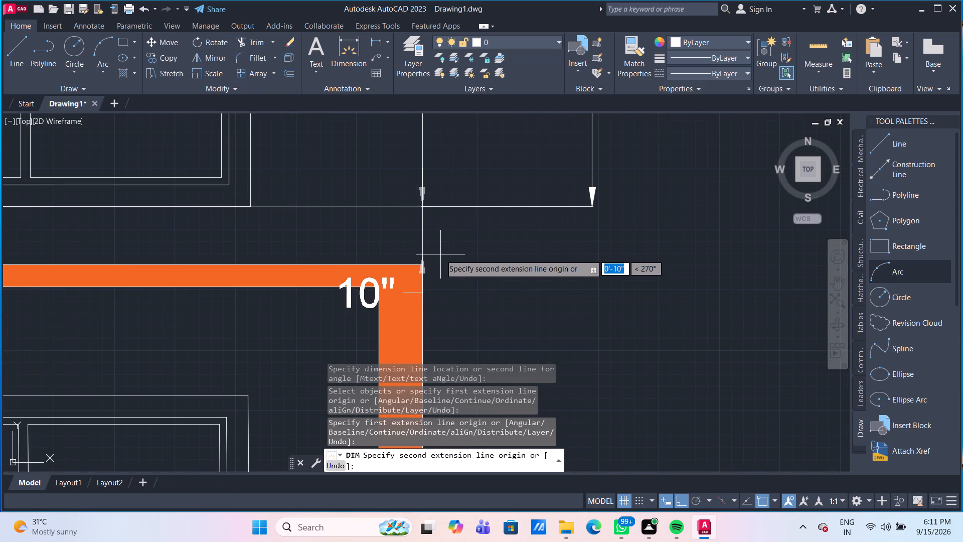
scroll(440, 254, up, 2)
scroll(440, 255, down, 2)
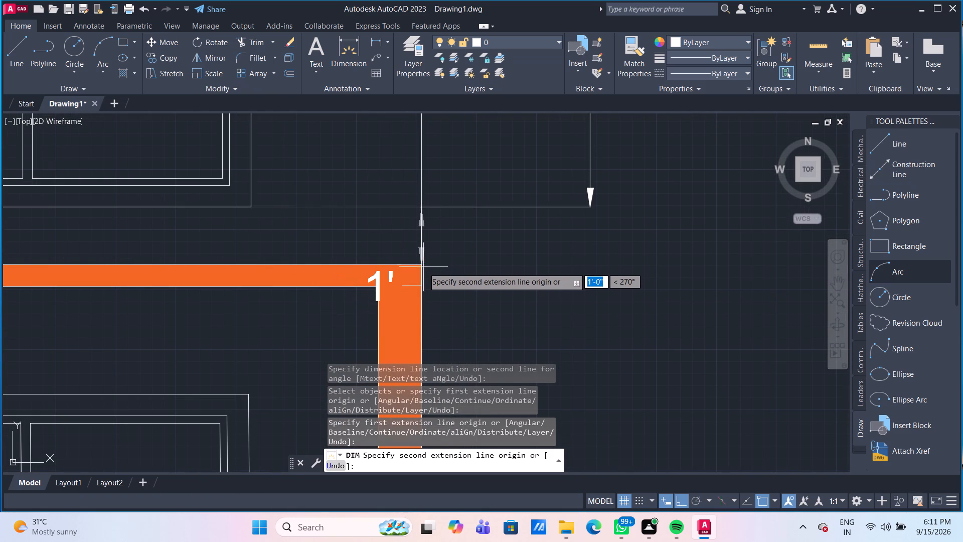
click(422, 264)
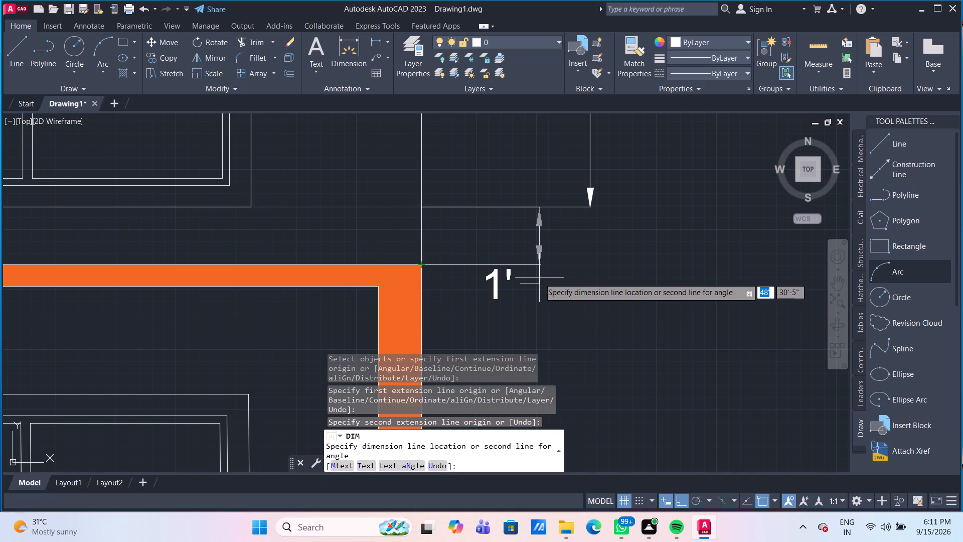
click(520, 269)
Dimension the height from the orange frame's outer top corner down to the white slab band's top edge, outside the wall.
scroll(520, 283, down, 1)
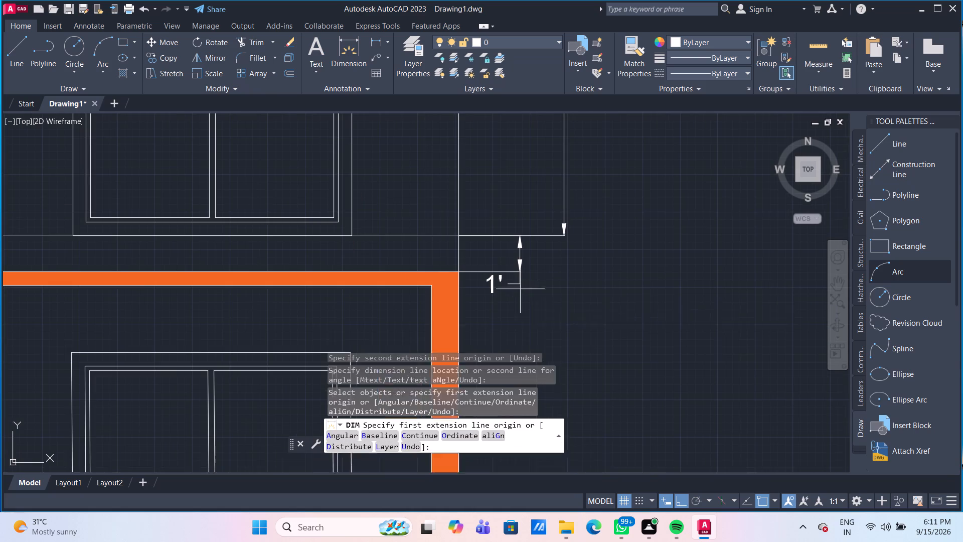
scroll(520, 307, down, 1)
middle_drag(520, 307, 513, 243)
scroll(513, 243, down, 1)
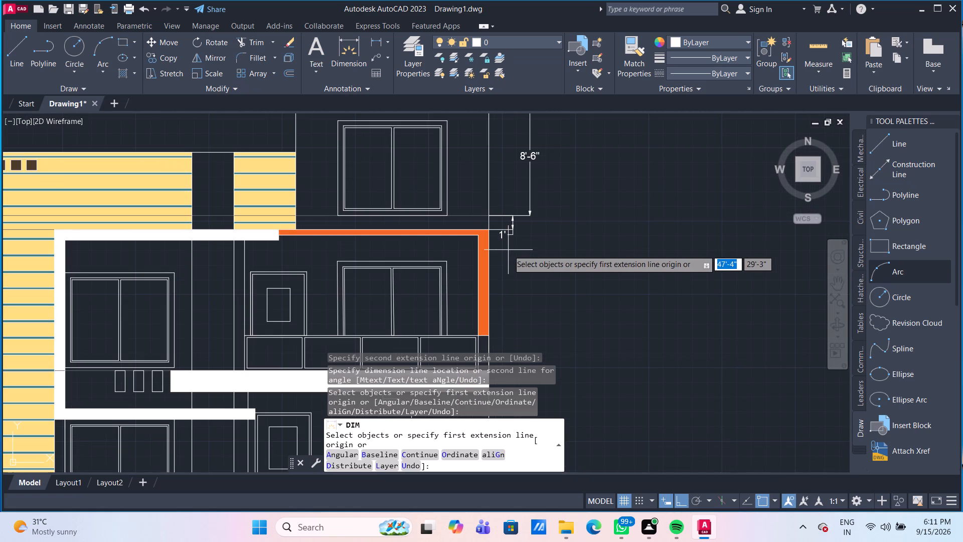
middle_drag(508, 250, 506, 221)
scroll(506, 221, up, 2)
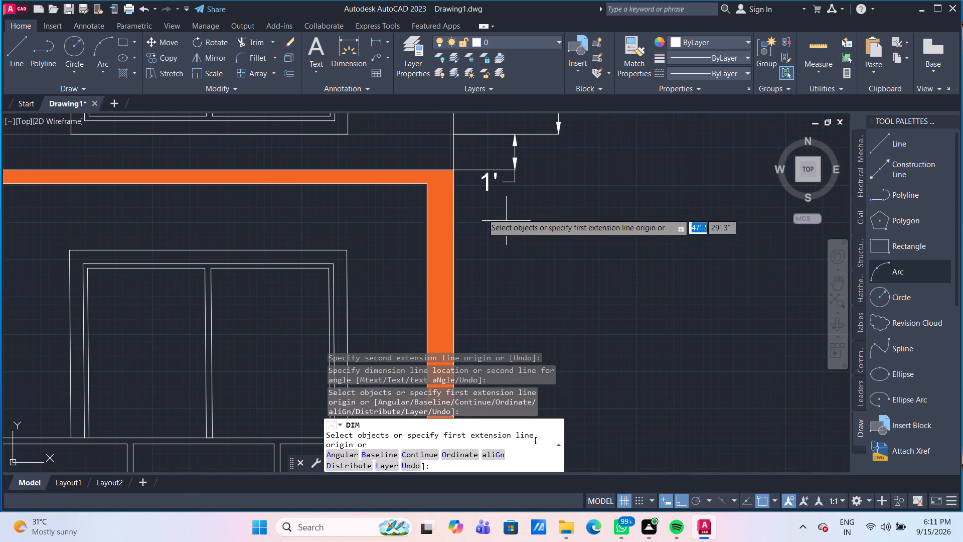
click(451, 172)
scroll(474, 283, down, 1)
middle_drag(474, 284, 463, 141)
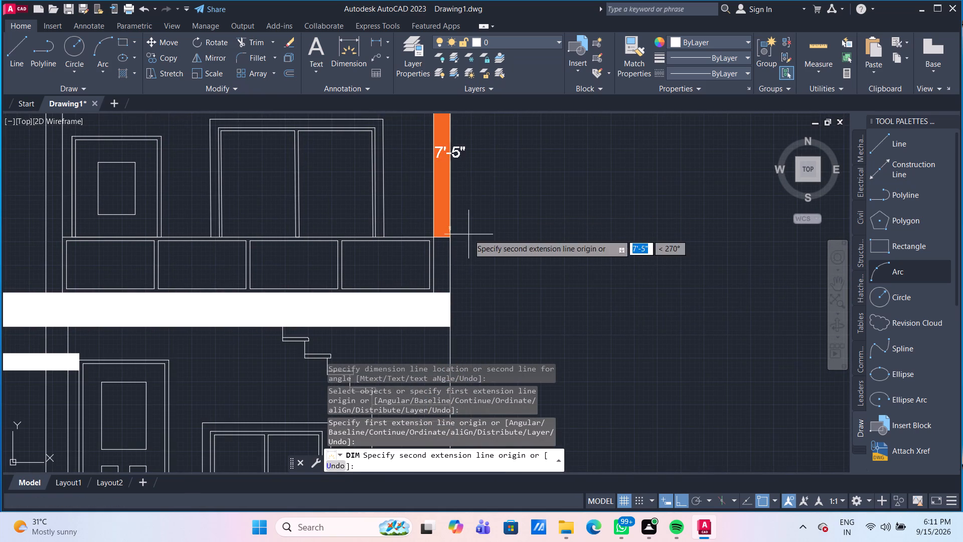
middle_drag(465, 272, 454, 221)
scroll(449, 245, up, 1)
scroll(447, 252, down, 1)
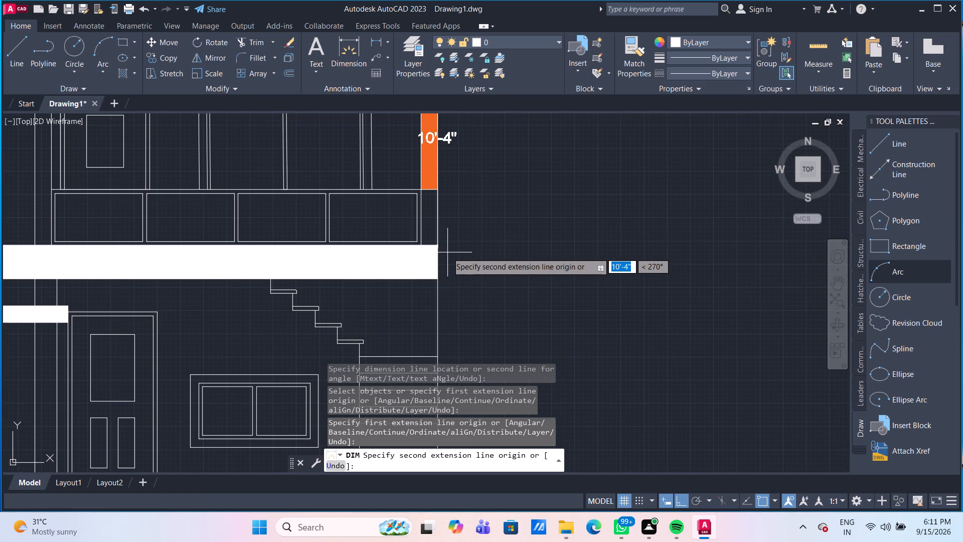
scroll(445, 256, up, 1)
middle_drag(445, 256, 445, 256)
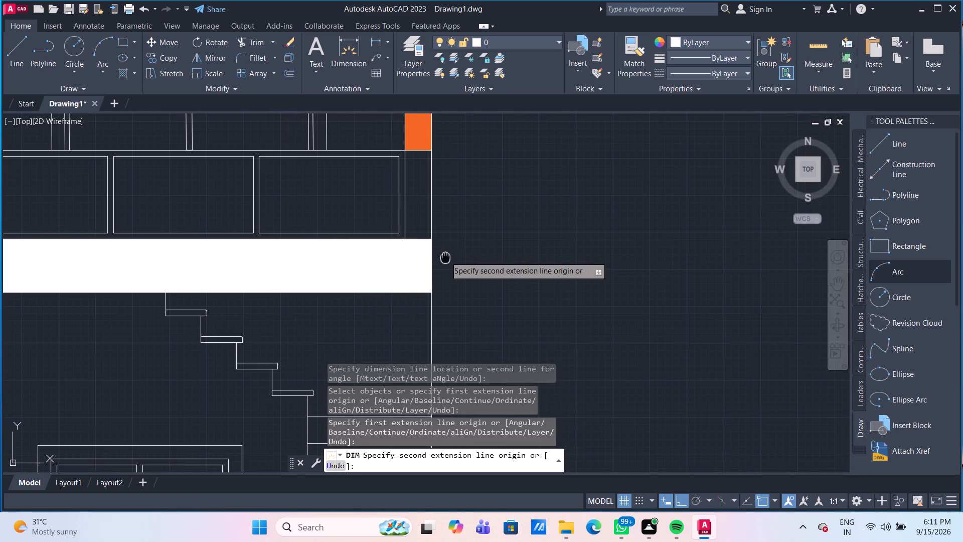
middle_drag(445, 256, 436, 345)
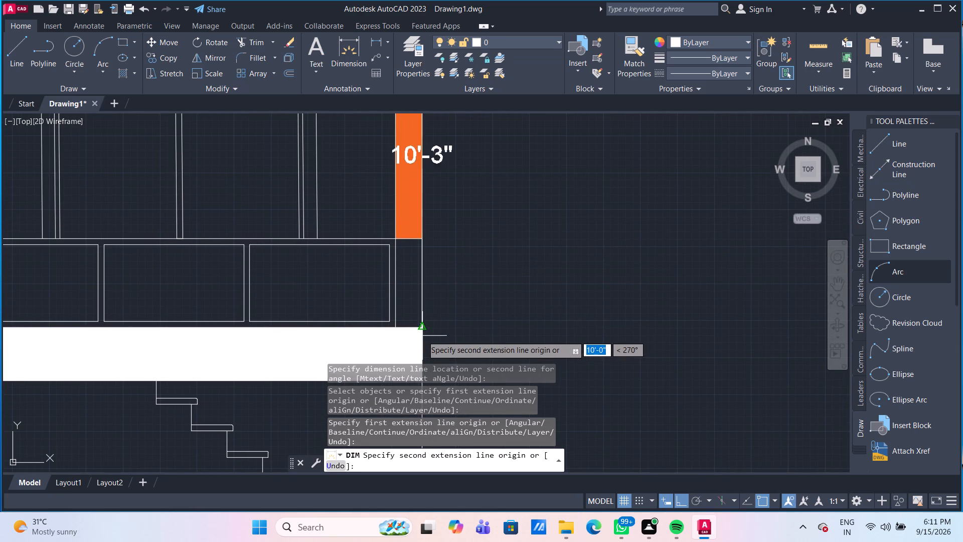
click(423, 327)
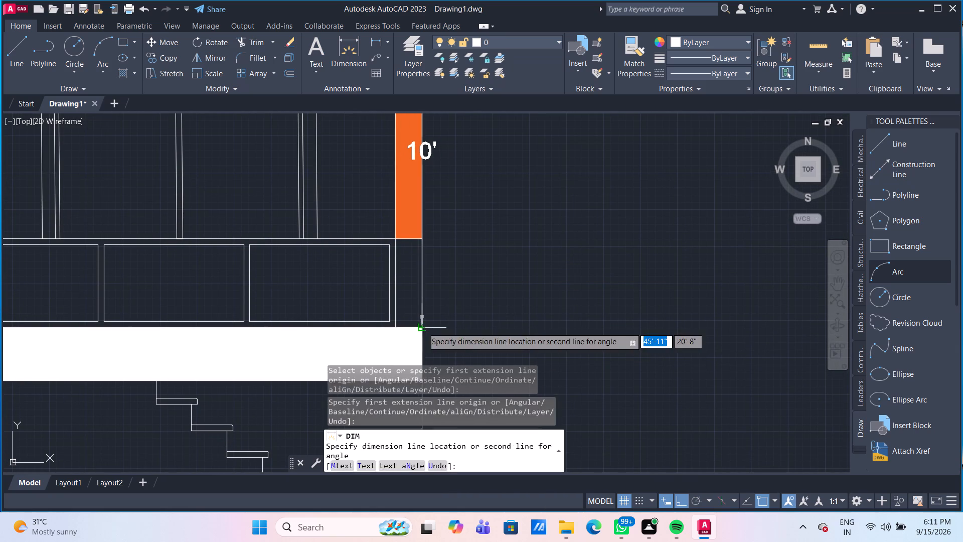
scroll(495, 325, down, 1)
middle_click(495, 325)
scroll(498, 322, down, 1)
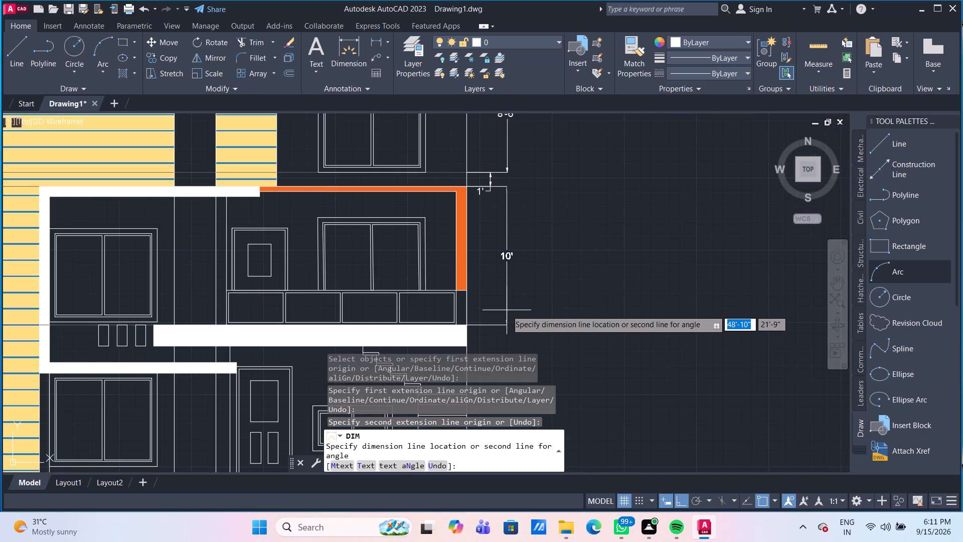
click(507, 310)
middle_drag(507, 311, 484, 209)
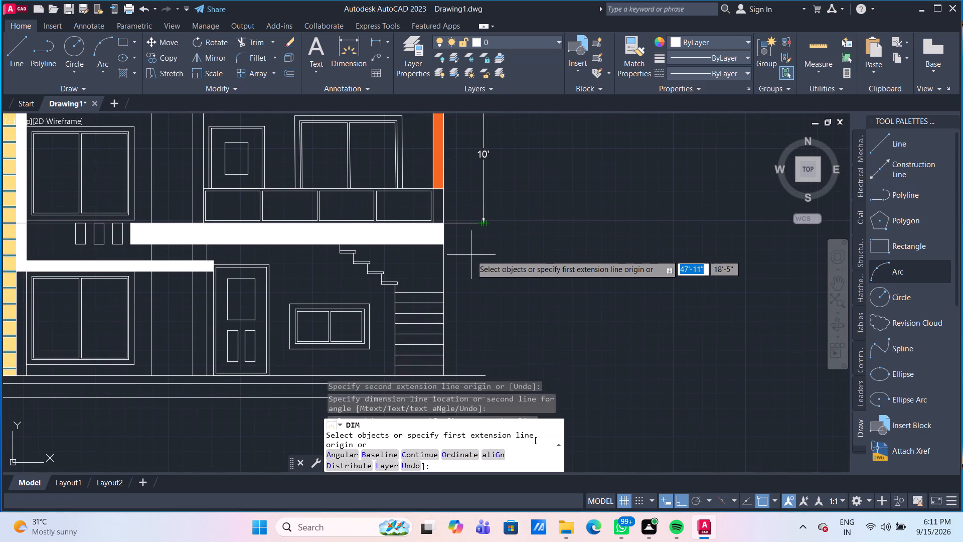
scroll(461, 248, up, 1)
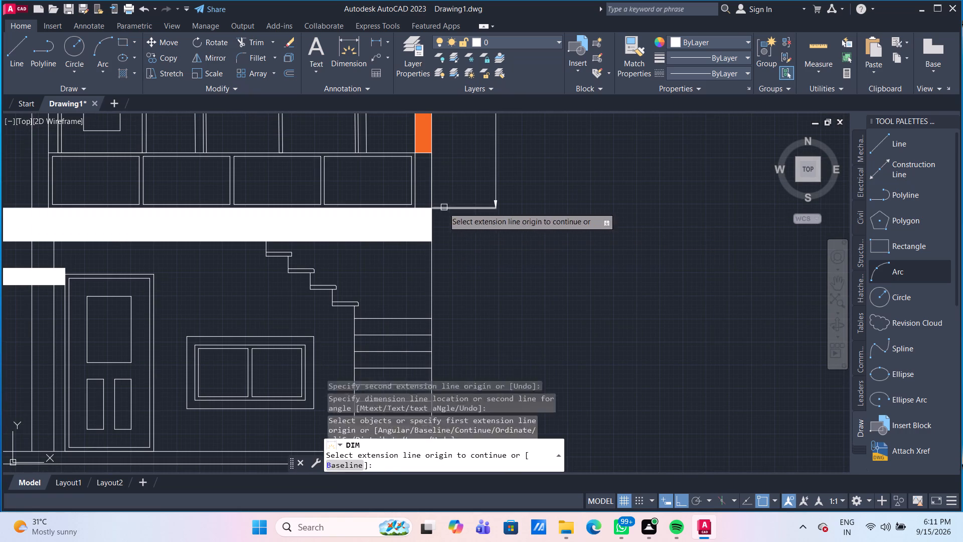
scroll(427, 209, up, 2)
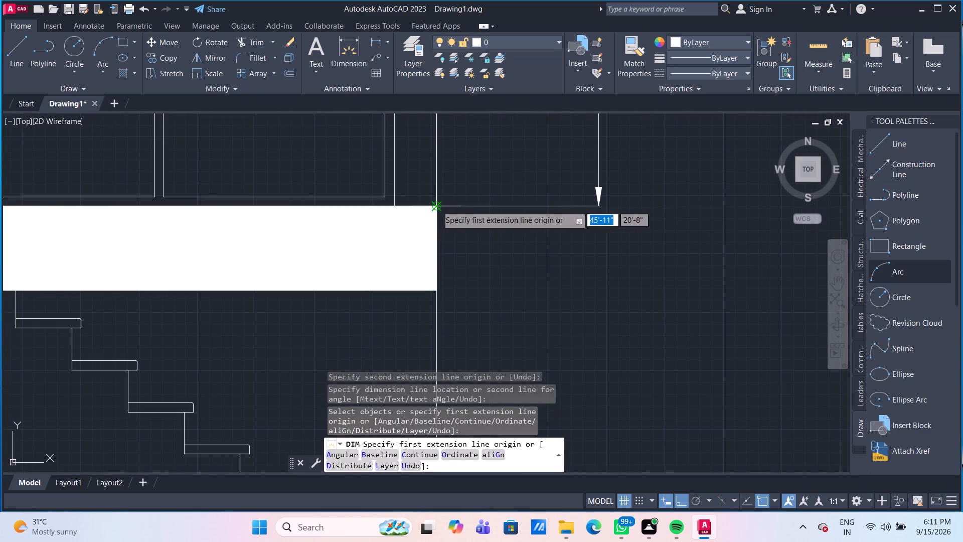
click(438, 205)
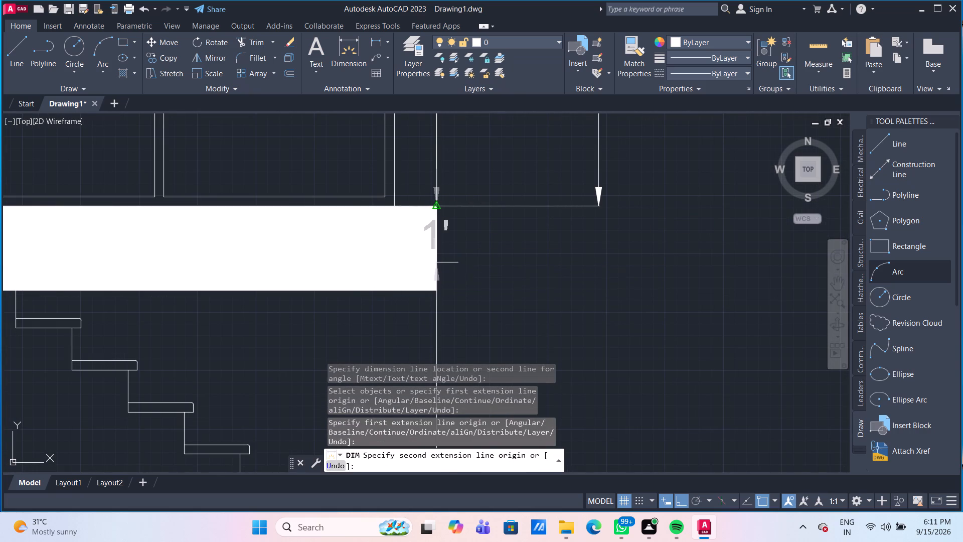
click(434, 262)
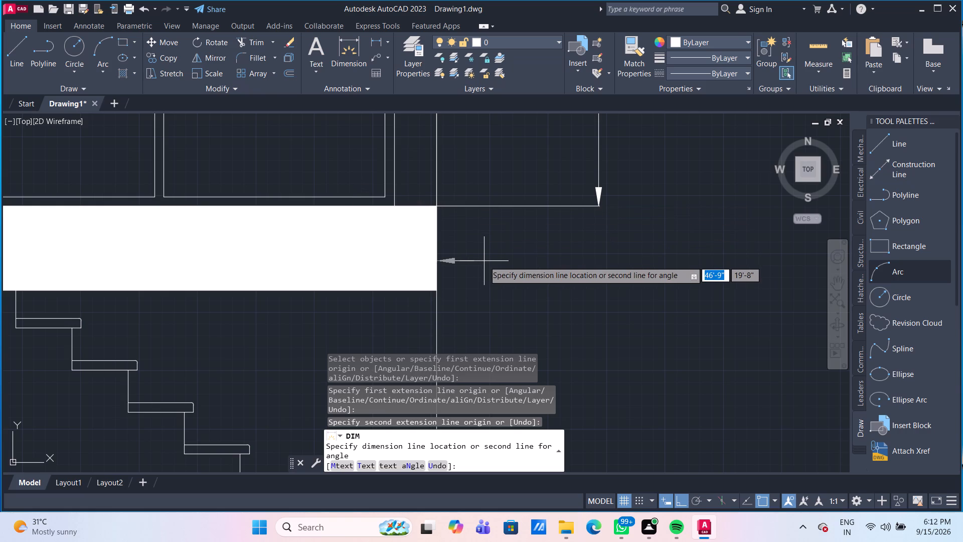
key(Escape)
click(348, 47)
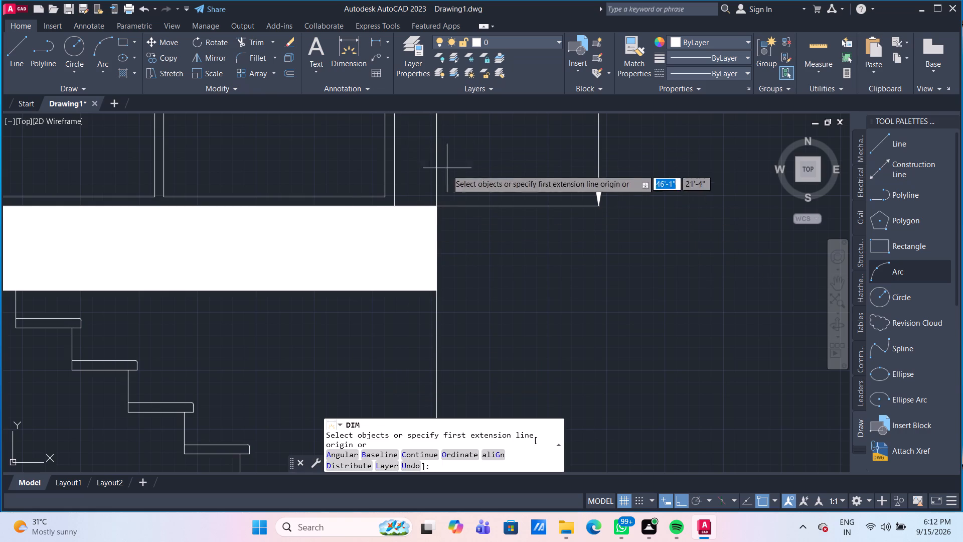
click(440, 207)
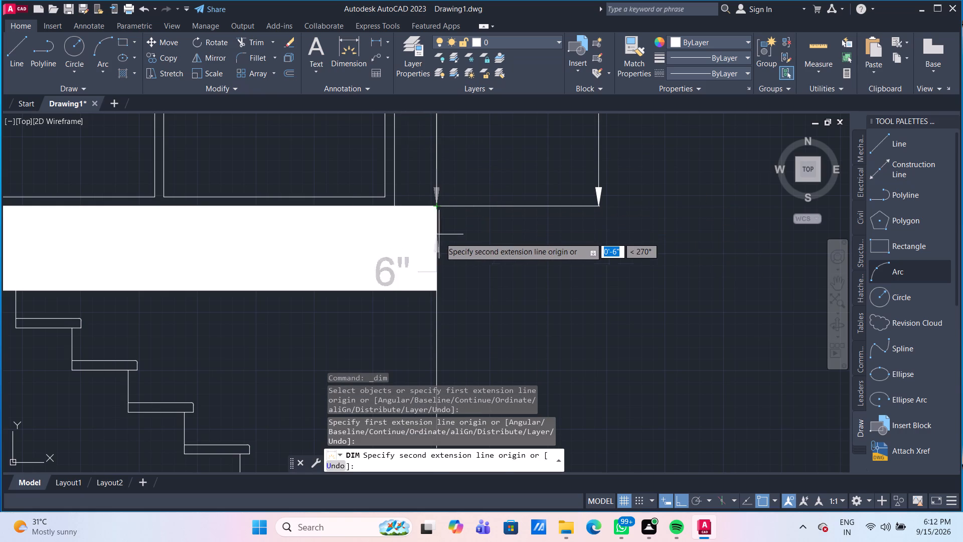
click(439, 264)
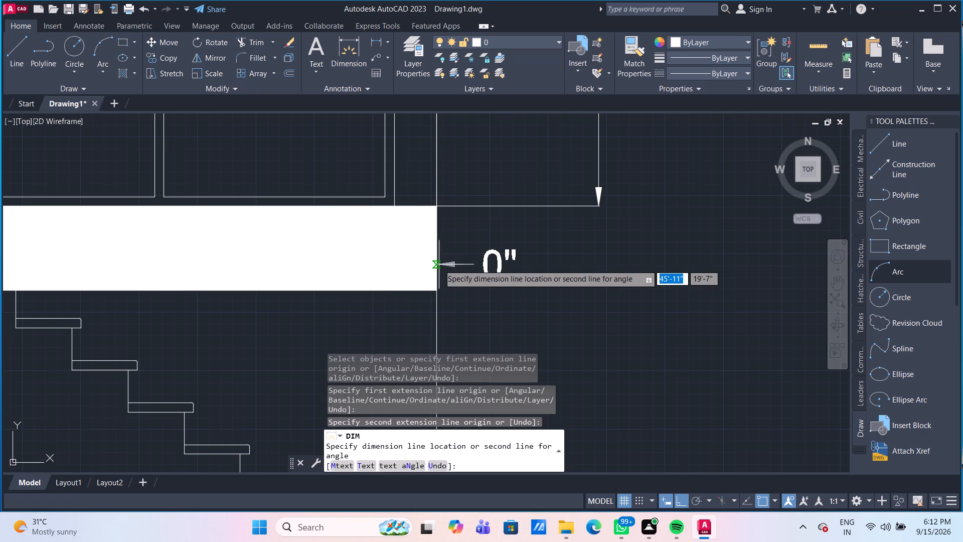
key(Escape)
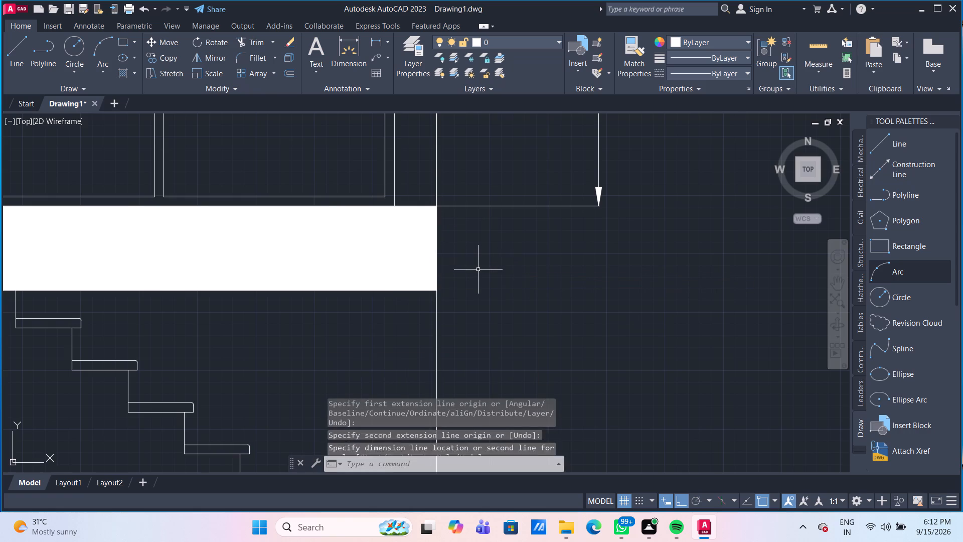
Offset the thin grey floor-level line along the slab band's top edge 1' downwards.
scroll(478, 269, down, 2)
scroll(364, 272, down, 2)
scroll(148, 288, up, 1)
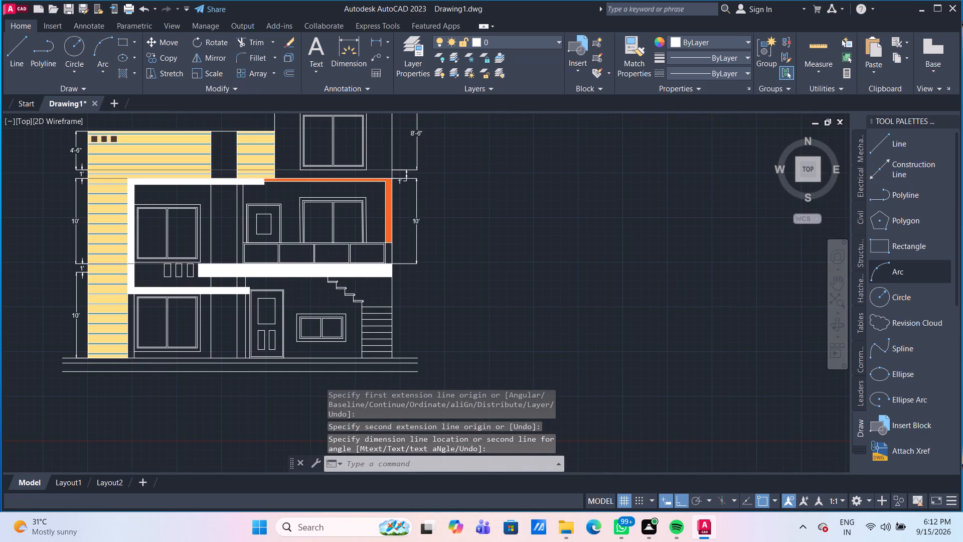
middle_drag(156, 280, 263, 270)
scroll(265, 255, up, 1)
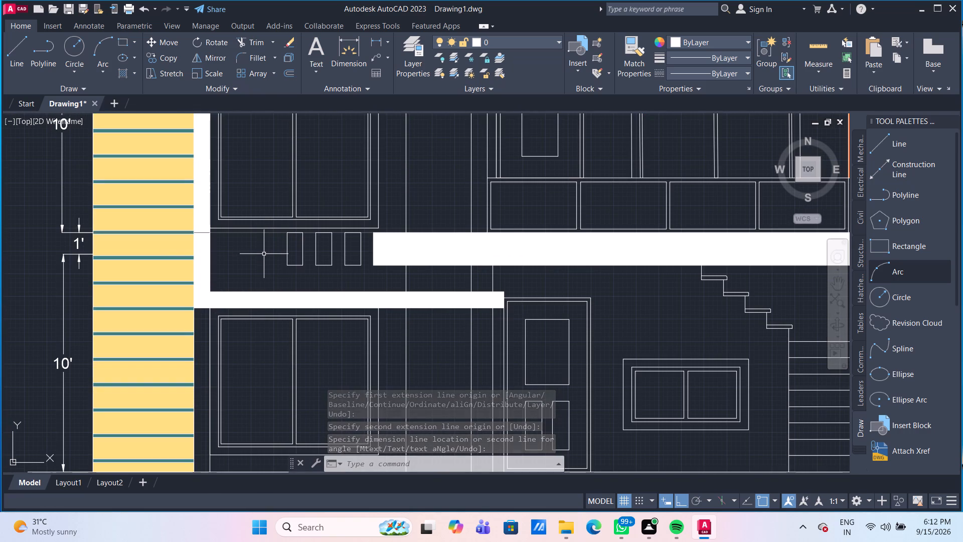
click(264, 231)
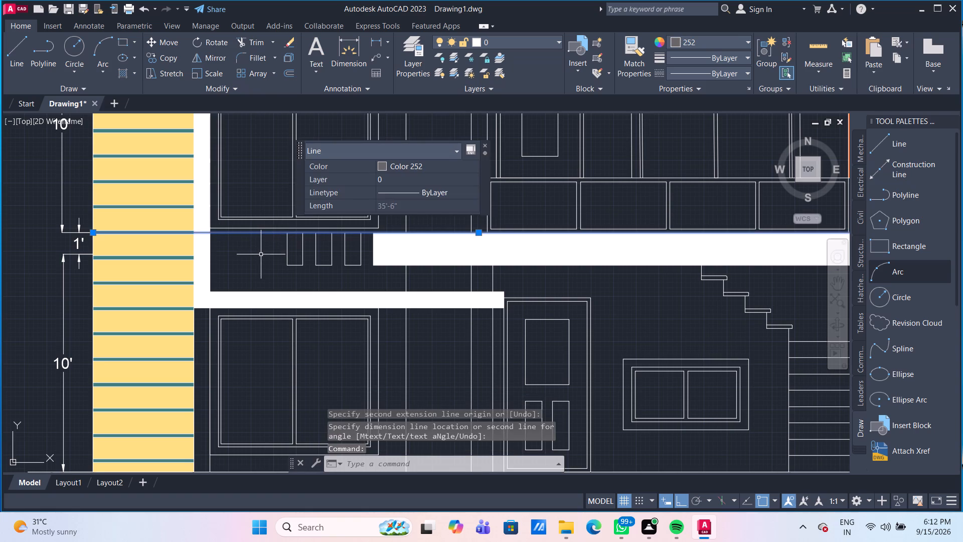
scroll(261, 254, down, 1)
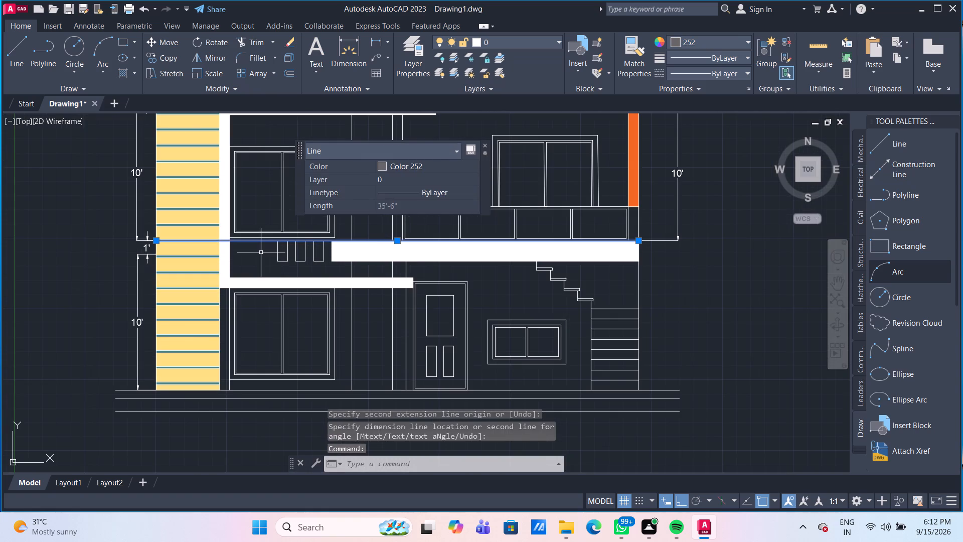
key(Escape)
key(o)
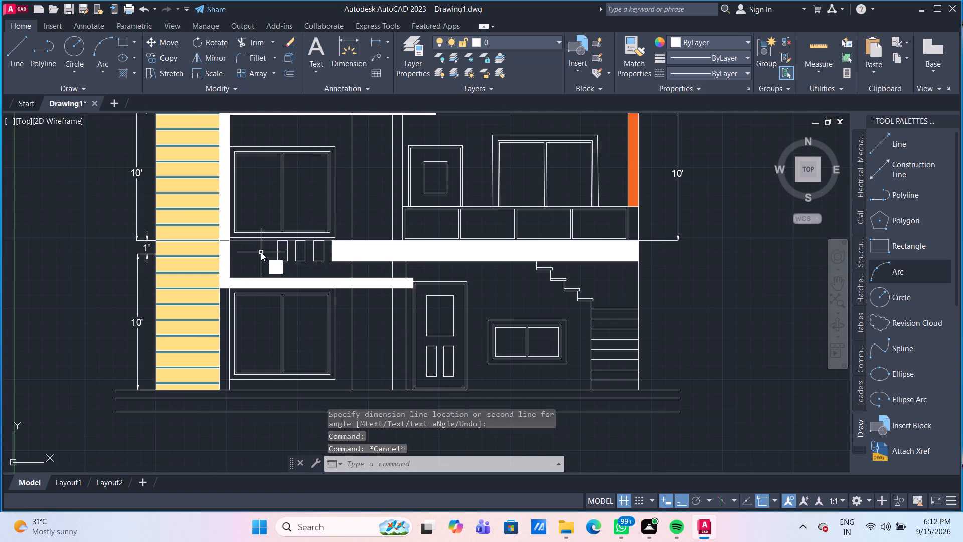
key(Return)
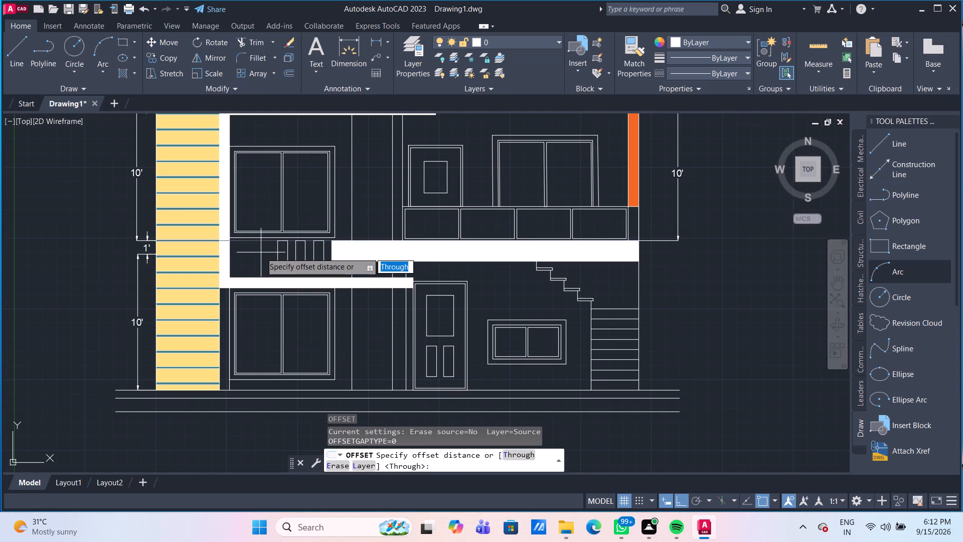
key(Return)
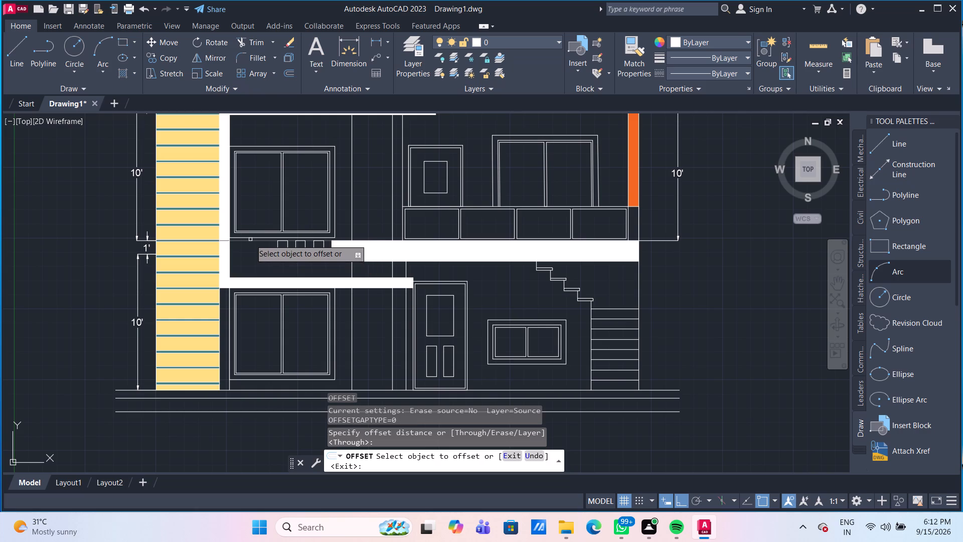
click(253, 241)
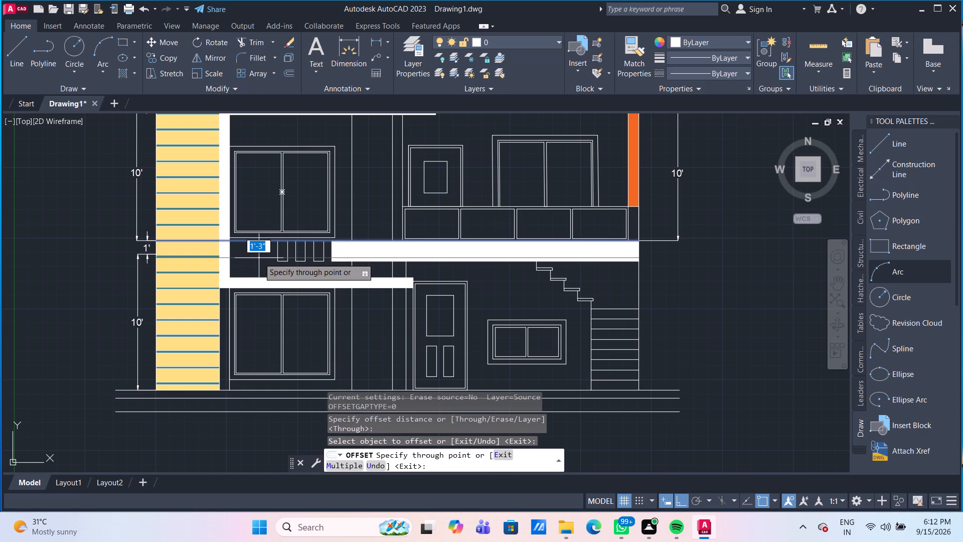
key(1)
key(apostrophe)
key(Return)
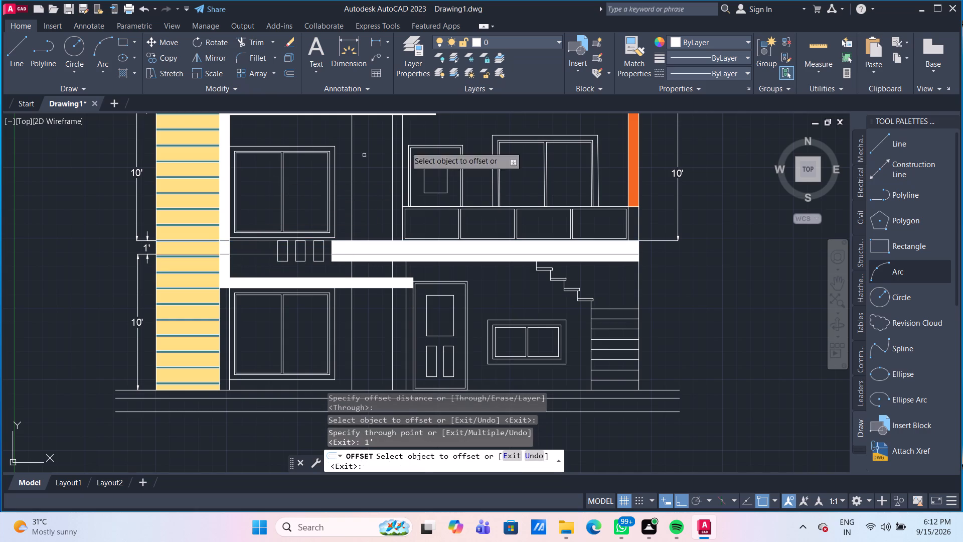
Dimension the gap from the white slab band's top outer corner down to the thin offset line, placing it outside the wall.
click(359, 46)
scroll(682, 225, up, 2)
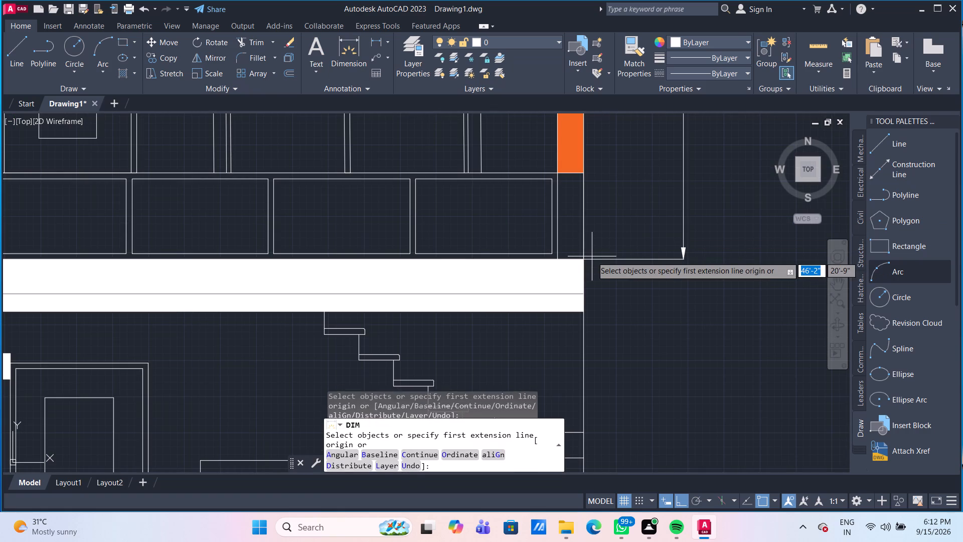
click(585, 257)
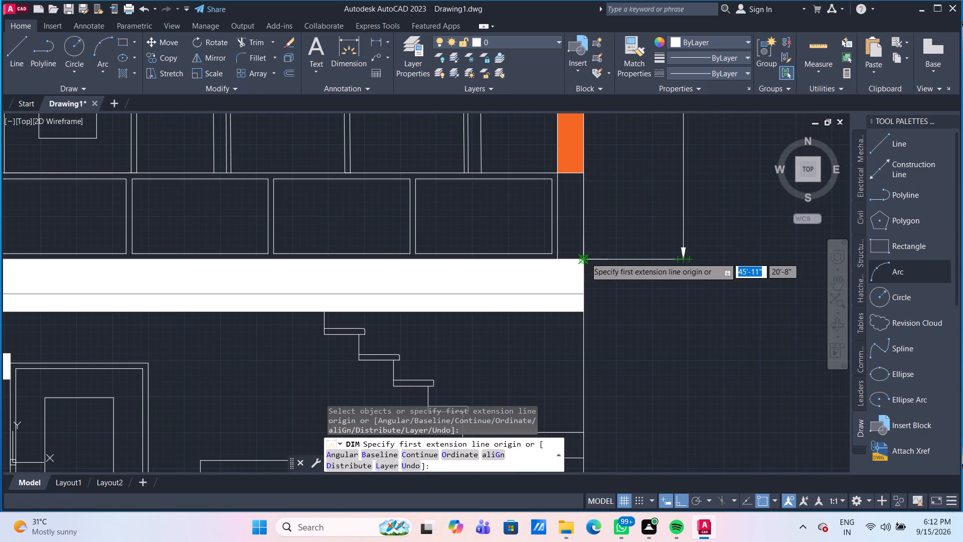
scroll(583, 293, up, 2)
click(576, 295)
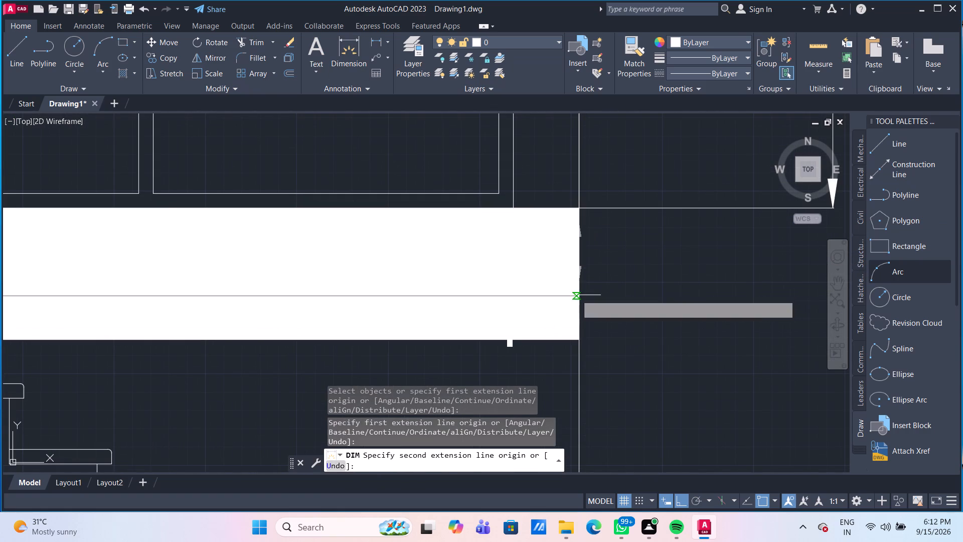
scroll(712, 277, down, 1)
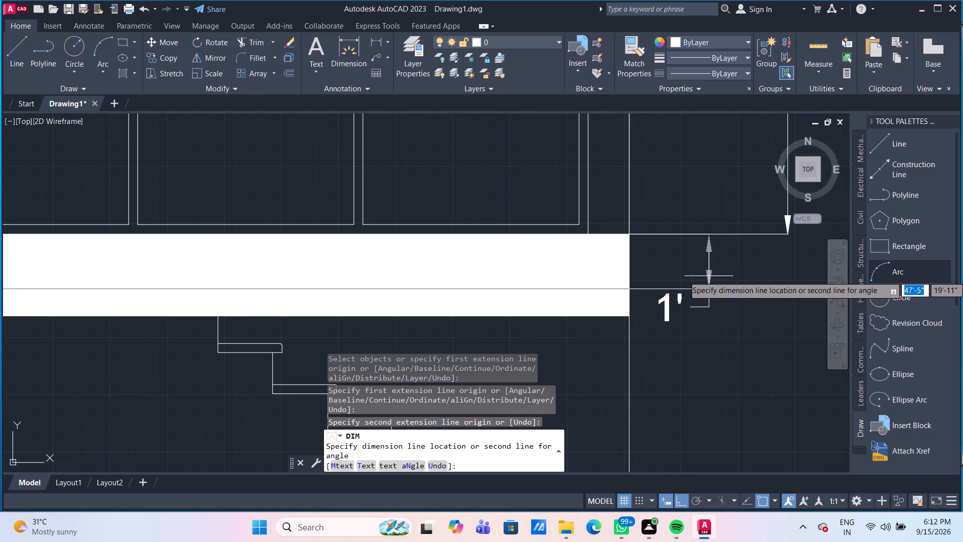
click(709, 276)
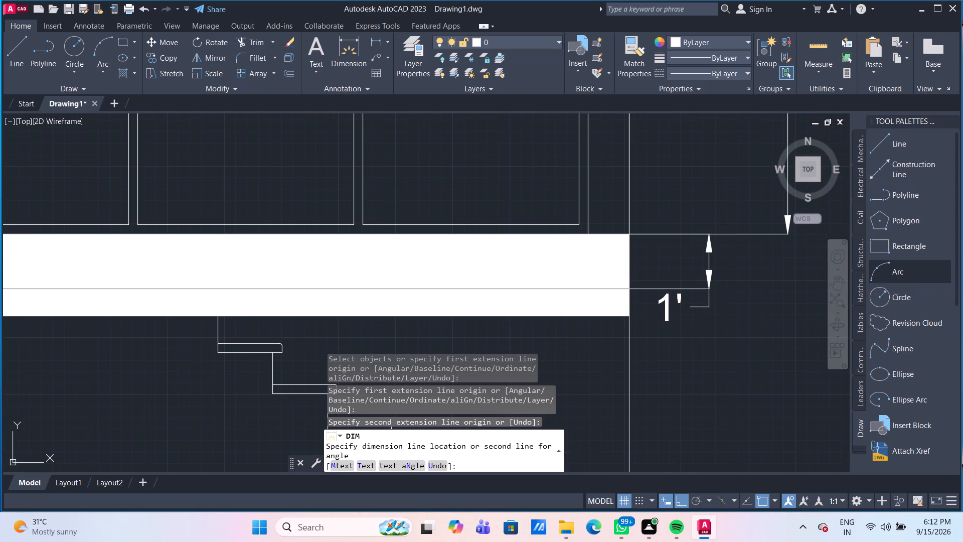
Dimension the ground-floor height from the thin offset line down to the upper ground line at the stair-side wall, placing it outside the wall.
scroll(715, 287, down, 1)
middle_drag(713, 285, 583, 157)
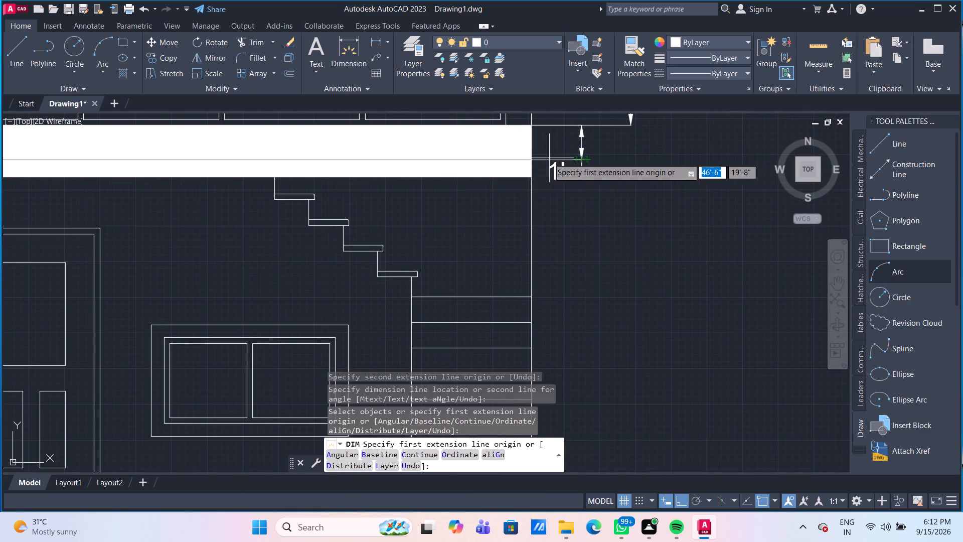
click(533, 162)
scroll(556, 282, down, 1)
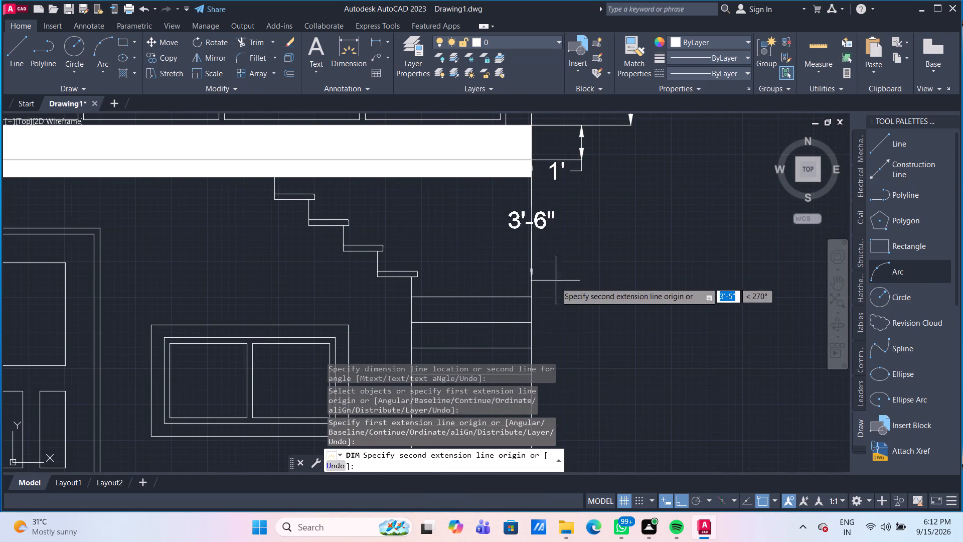
middle_drag(556, 285, 528, 134)
scroll(518, 276, up, 1)
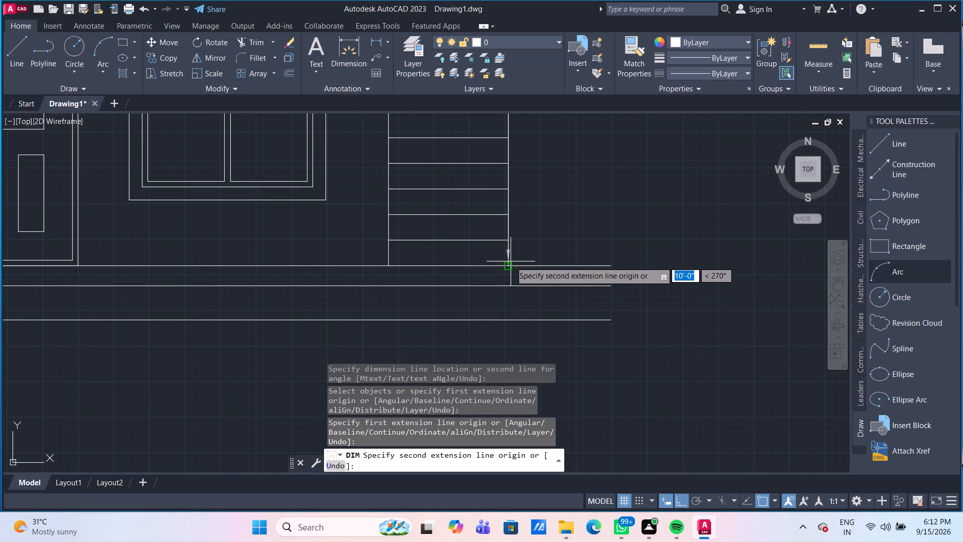
click(510, 264)
scroll(627, 246, down, 1)
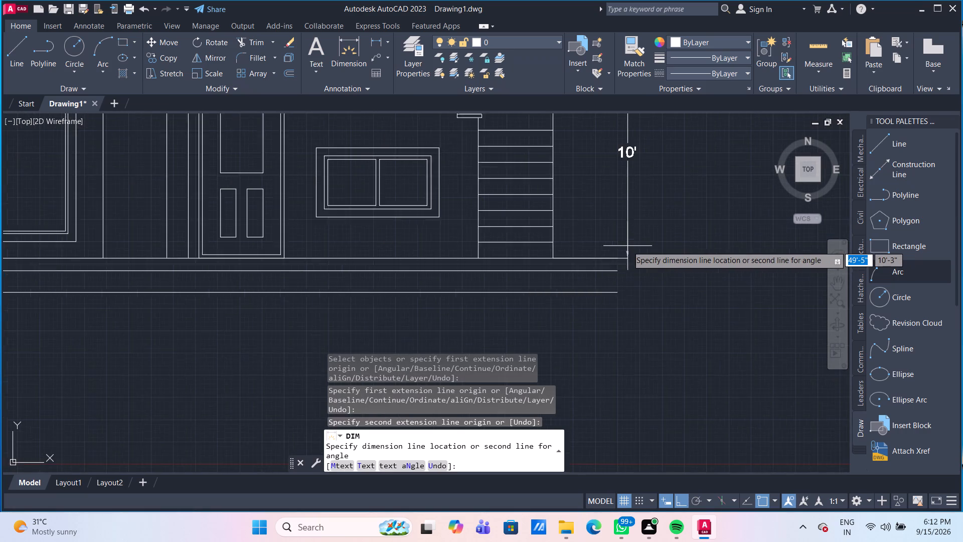
scroll(627, 246, down, 2)
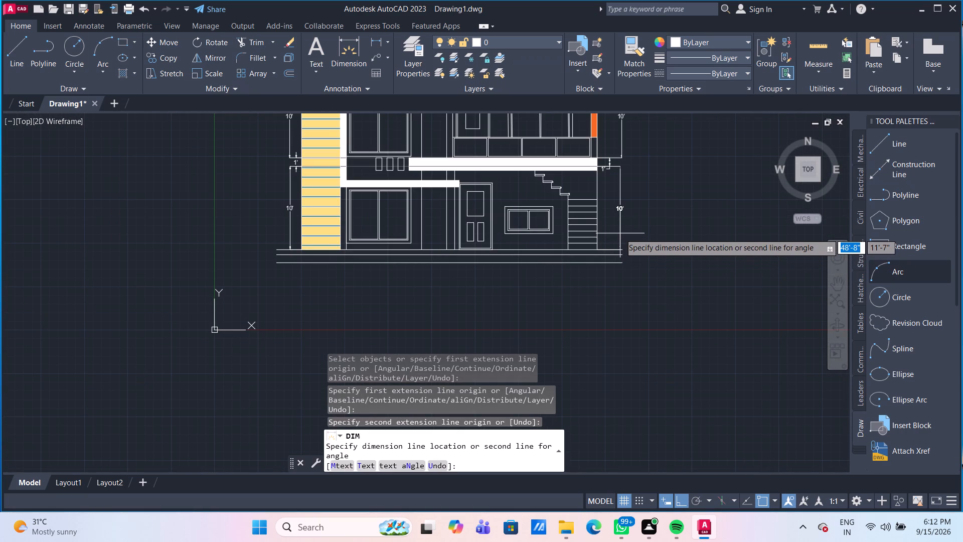
click(621, 234)
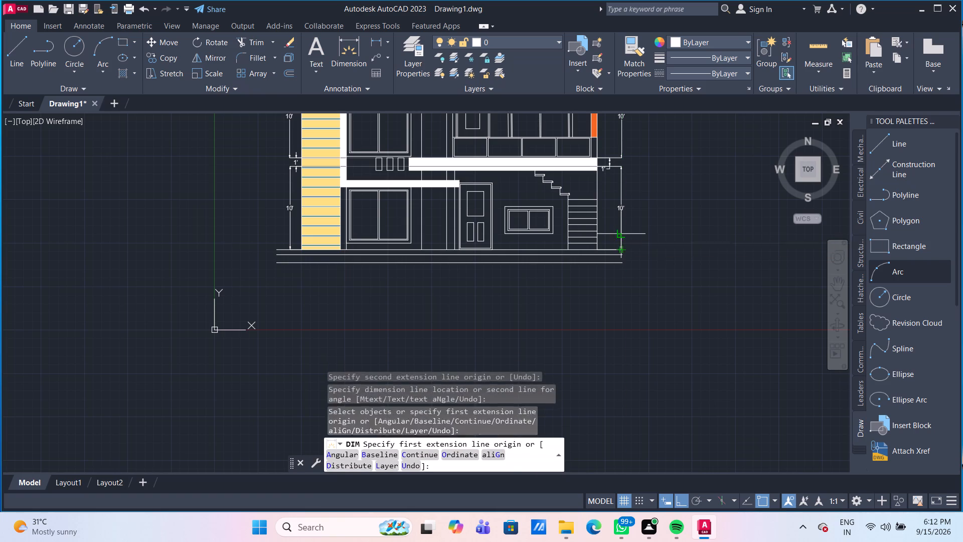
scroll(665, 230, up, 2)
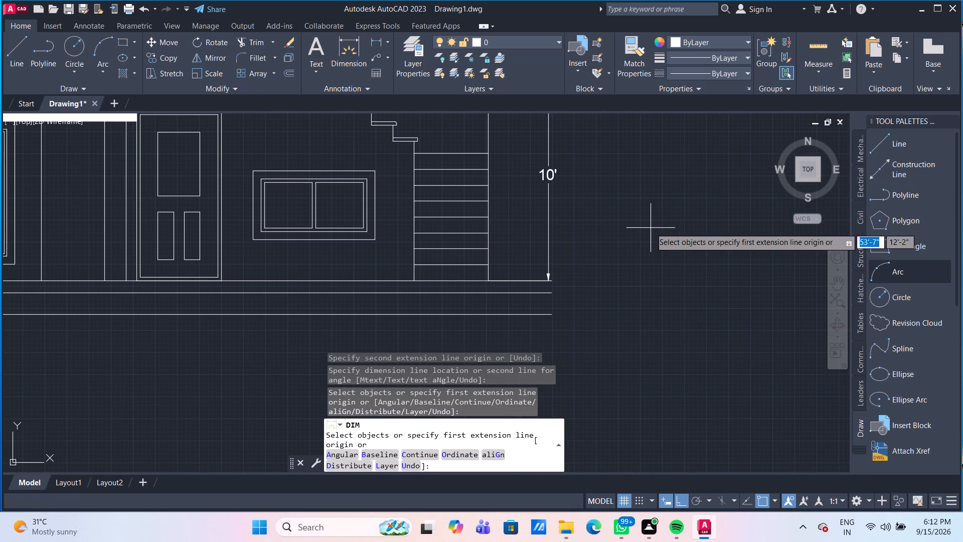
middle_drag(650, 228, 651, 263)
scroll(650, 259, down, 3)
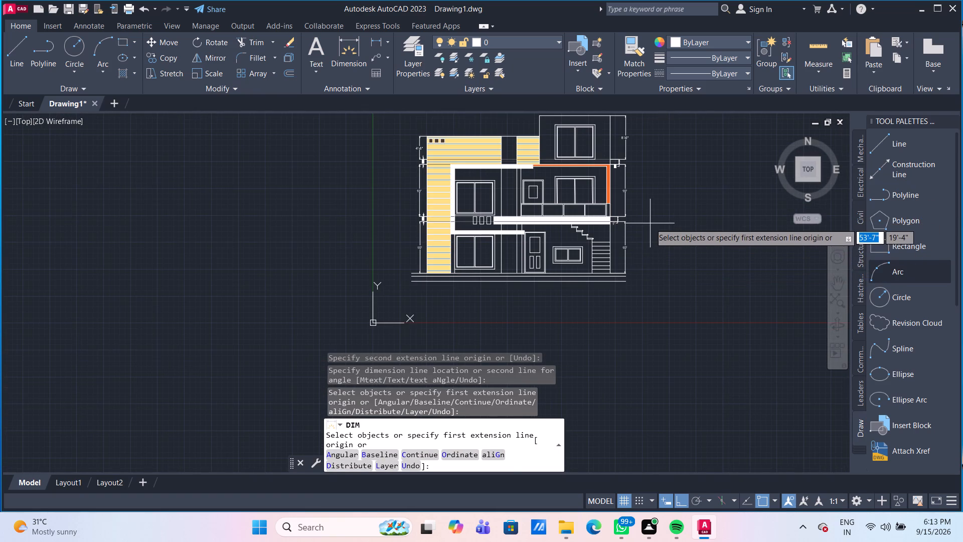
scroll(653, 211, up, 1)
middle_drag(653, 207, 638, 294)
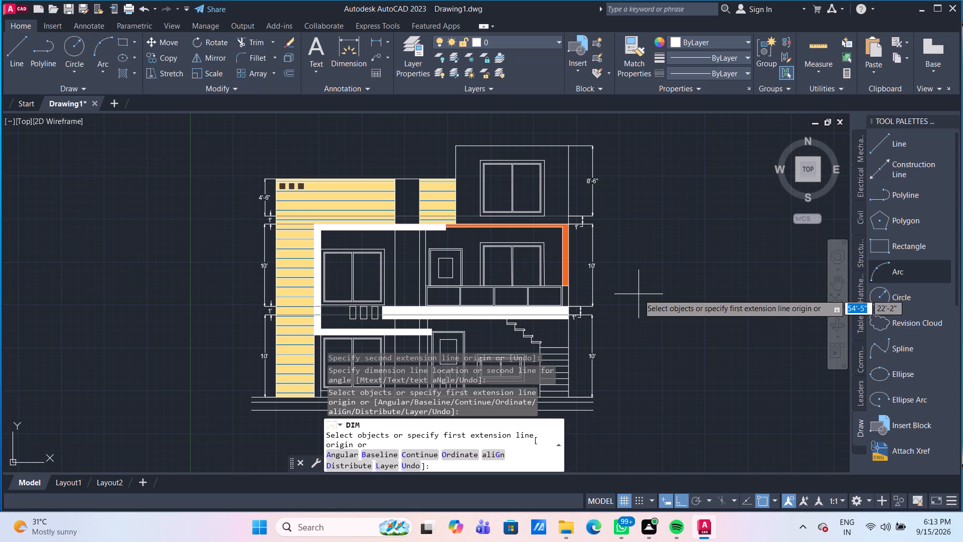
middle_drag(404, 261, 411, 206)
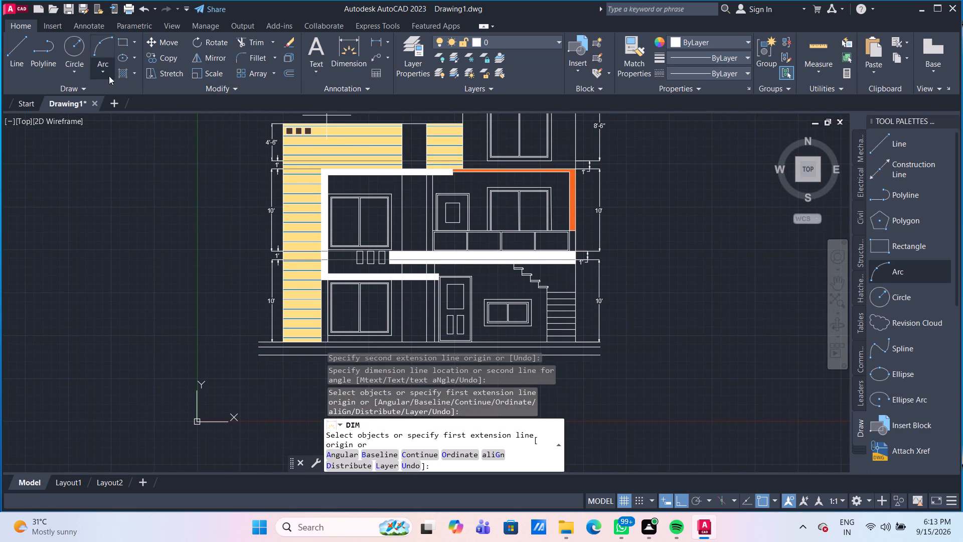
Start a solid hatch and set its true colour to dark grey 66,66,66.
click(127, 69)
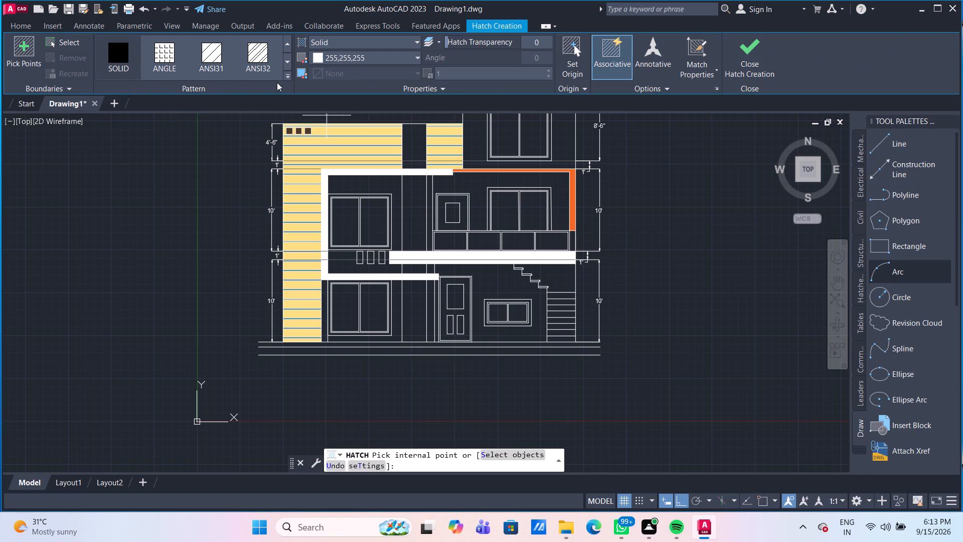
click(287, 67)
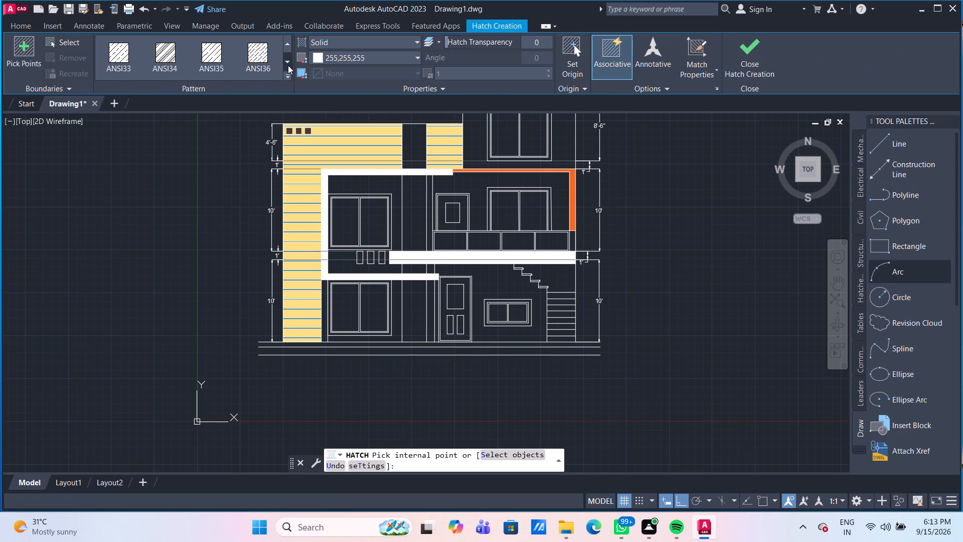
click(289, 62)
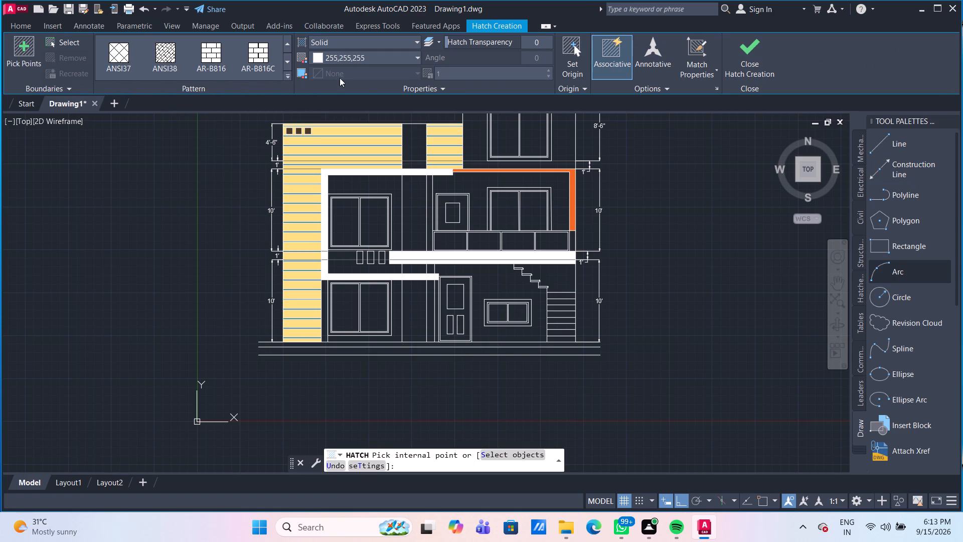
double_click(284, 46)
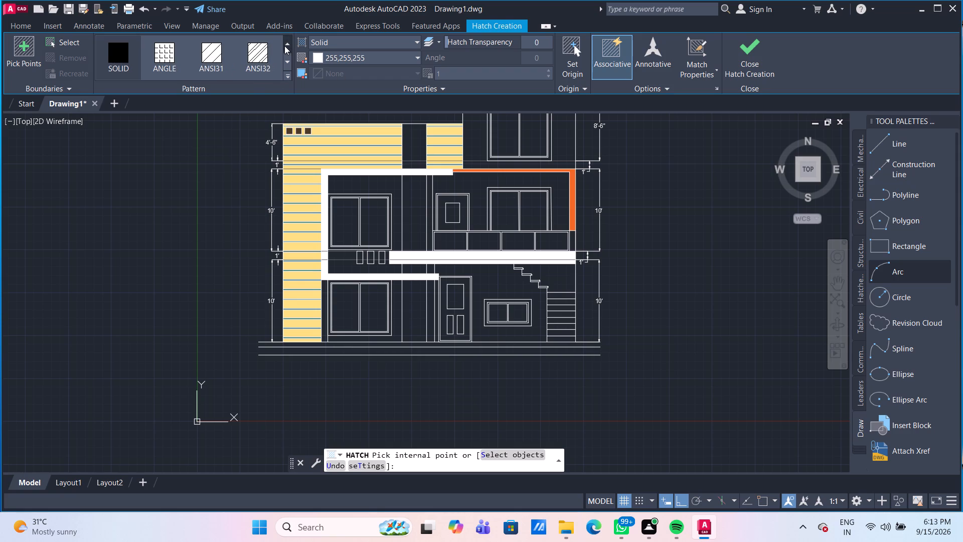
click(111, 62)
click(318, 58)
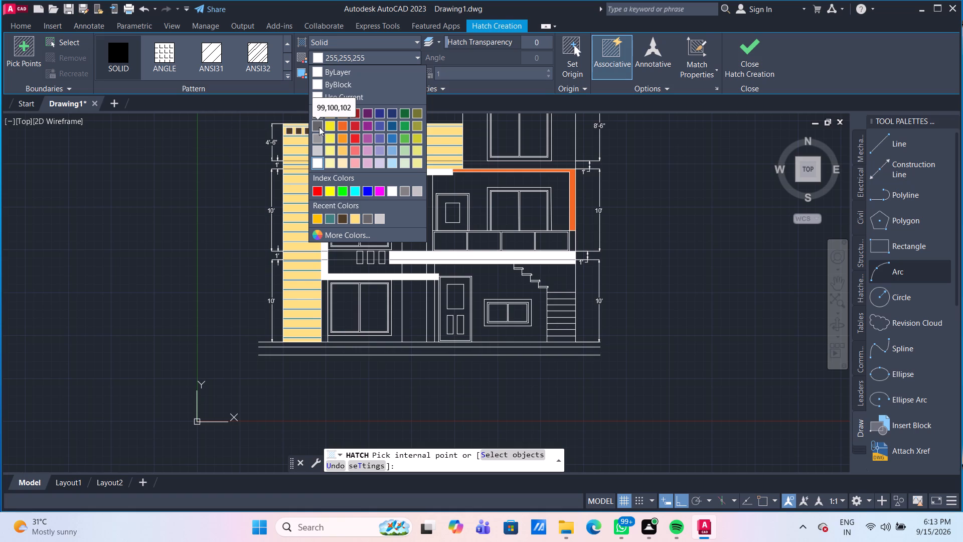
click(341, 233)
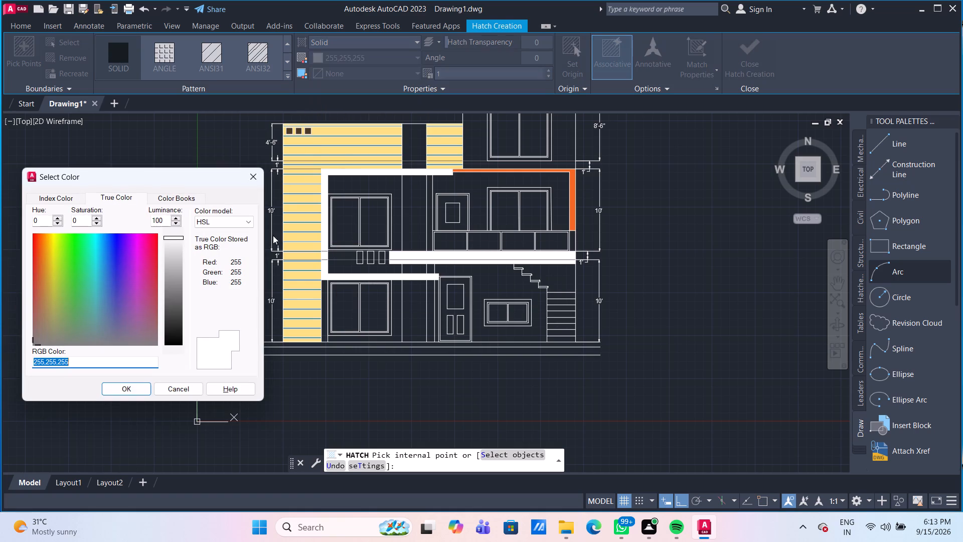
click(49, 199)
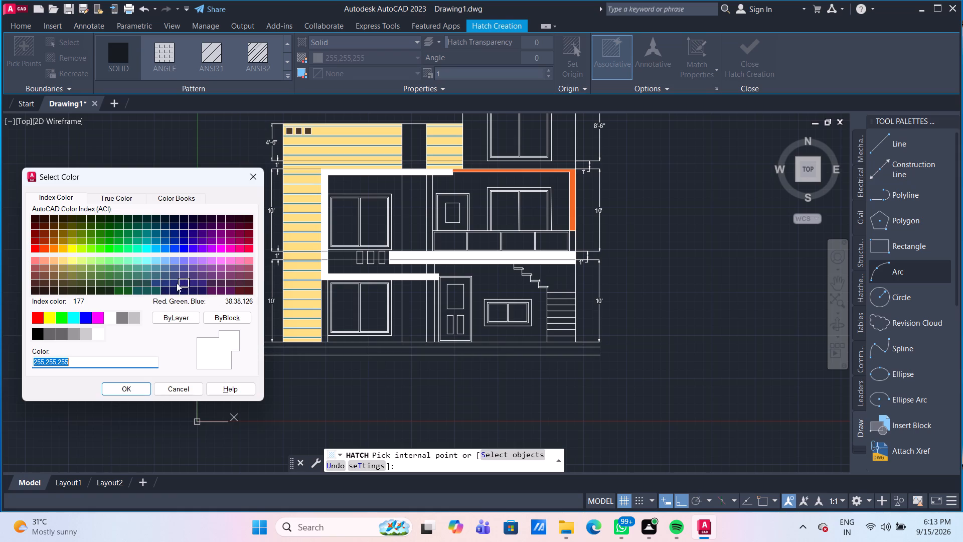
click(130, 198)
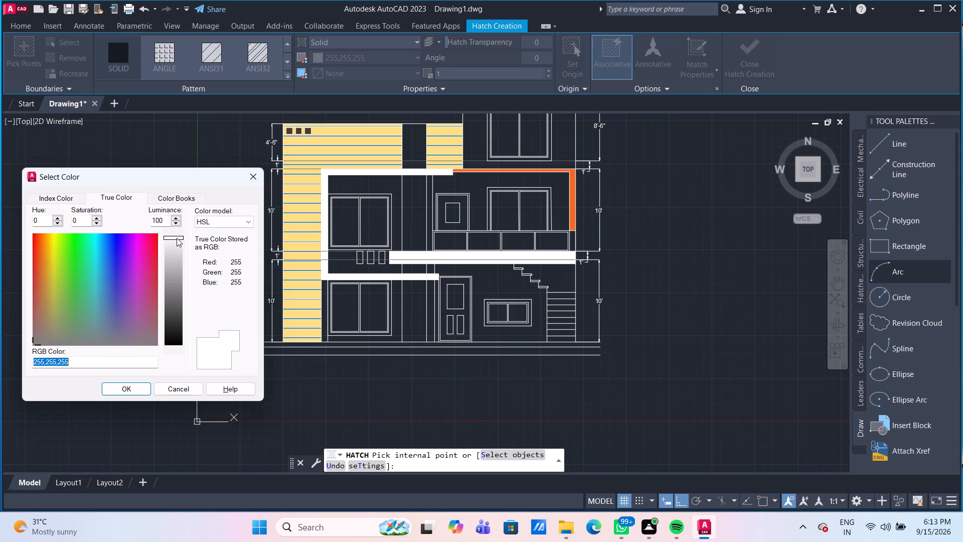
drag(177, 238, 175, 313)
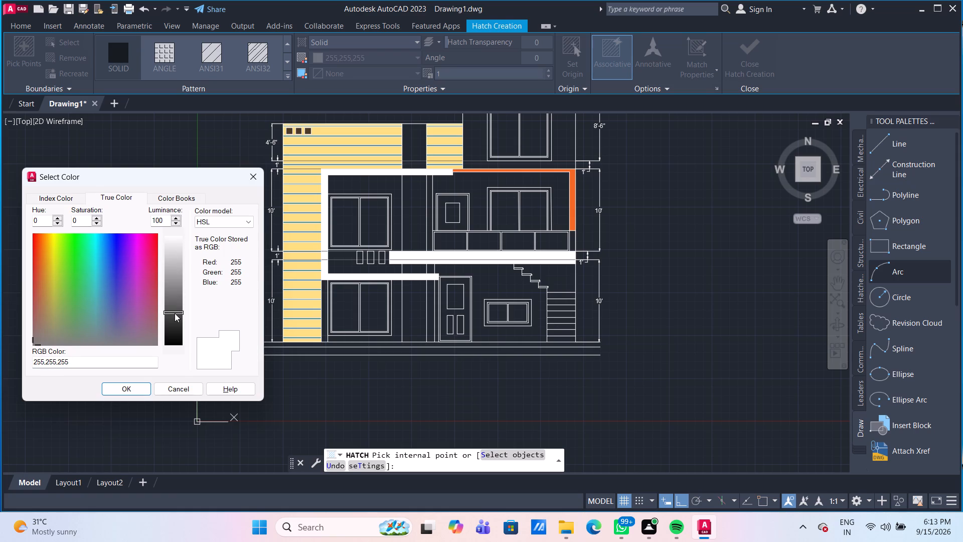
drag(175, 313, 174, 306)
drag(171, 238, 179, 312)
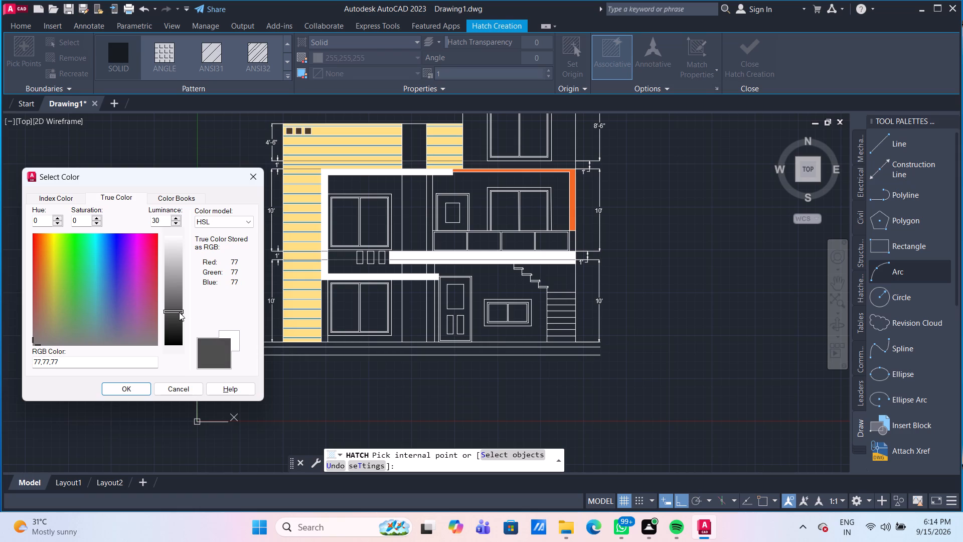
drag(179, 312, 176, 320)
click(133, 392)
scroll(420, 149, up, 1)
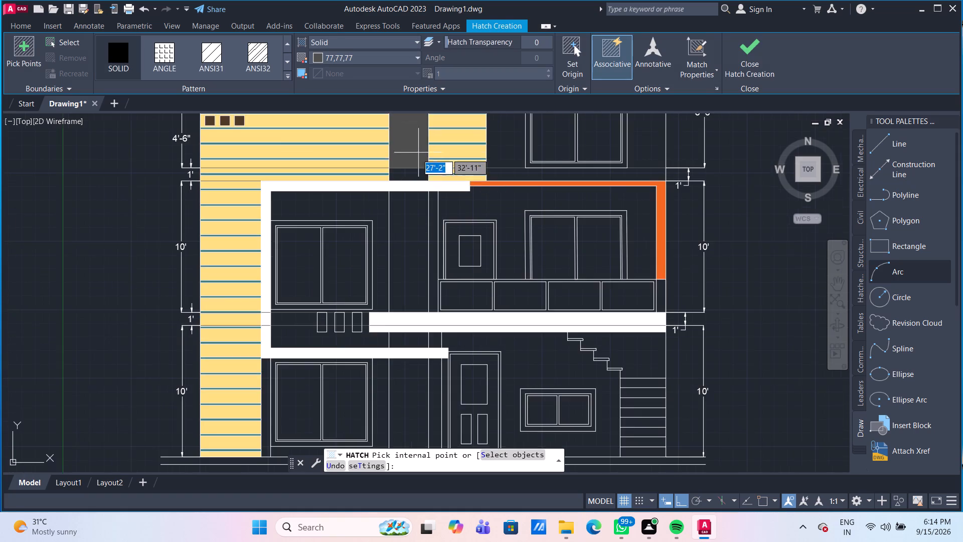
middle_drag(410, 160, 337, 219)
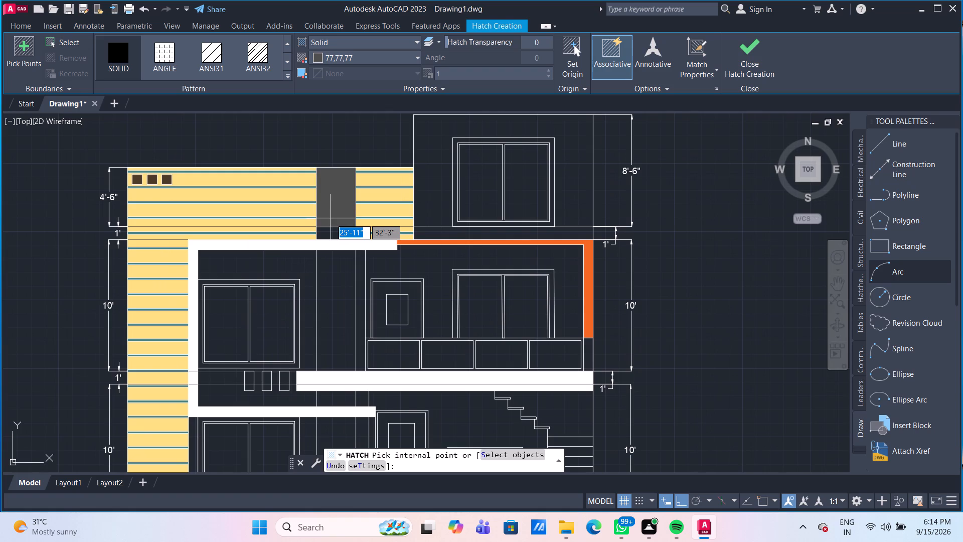
click(340, 59)
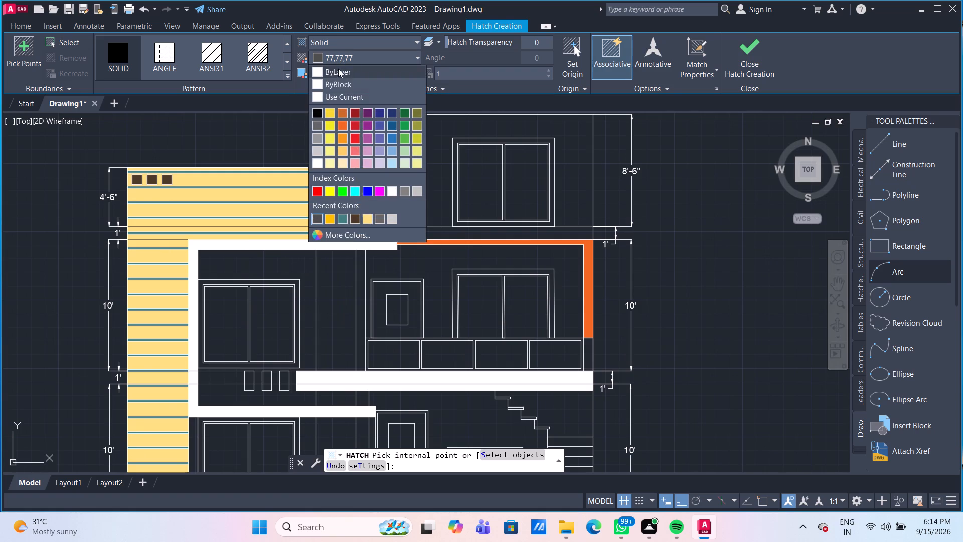
click(349, 238)
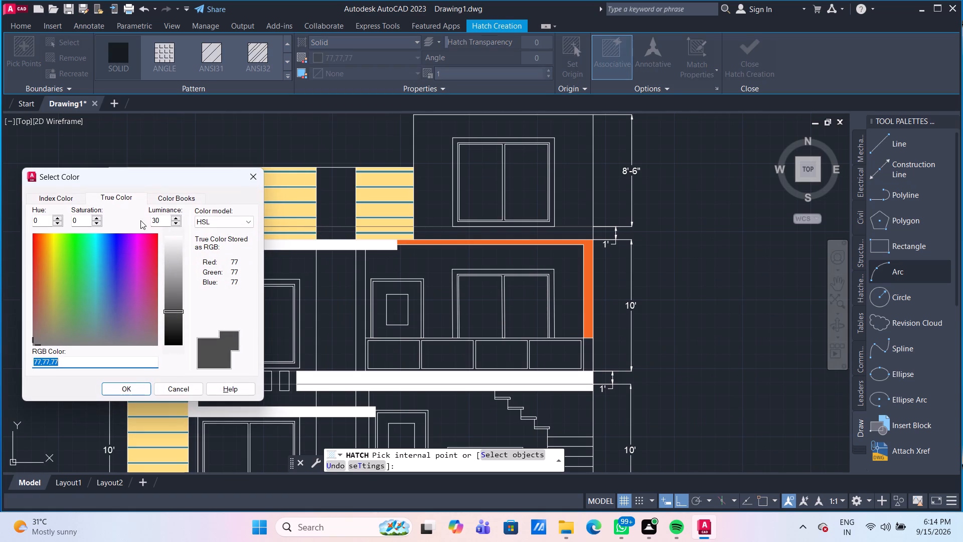
click(173, 312)
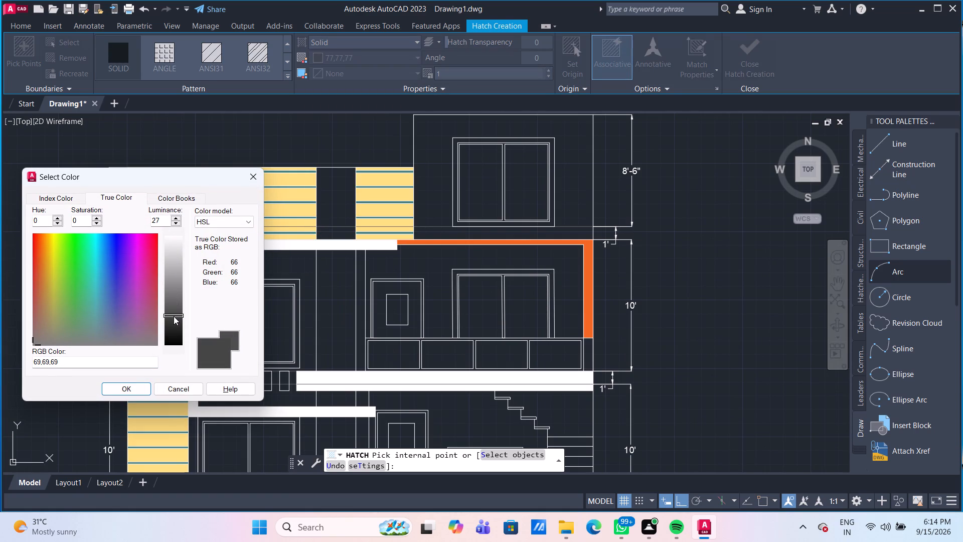
click(144, 390)
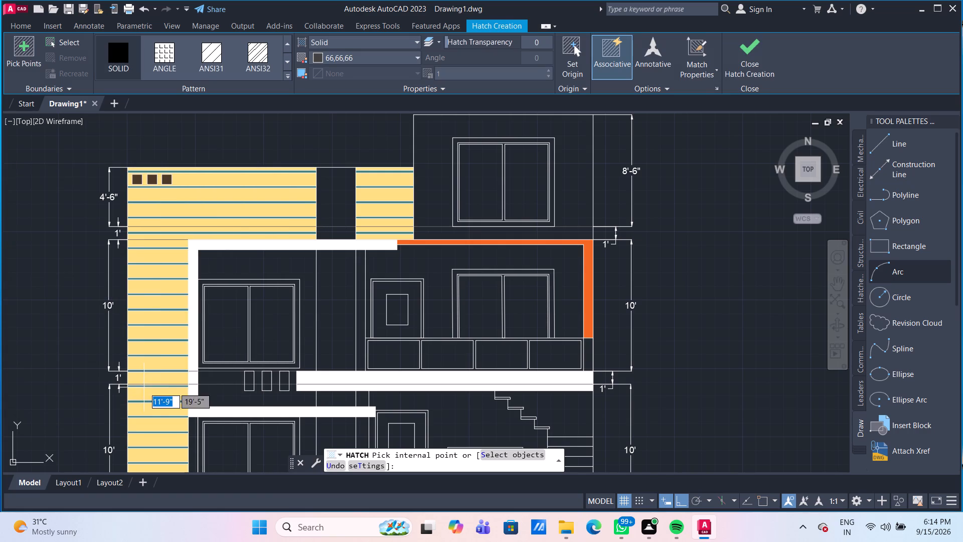
Fill all five segments of the vertical strip between the left windows and the doors, from parapet to ground line, with the dark grey hatch.
click(333, 202)
scroll(335, 246, up, 3)
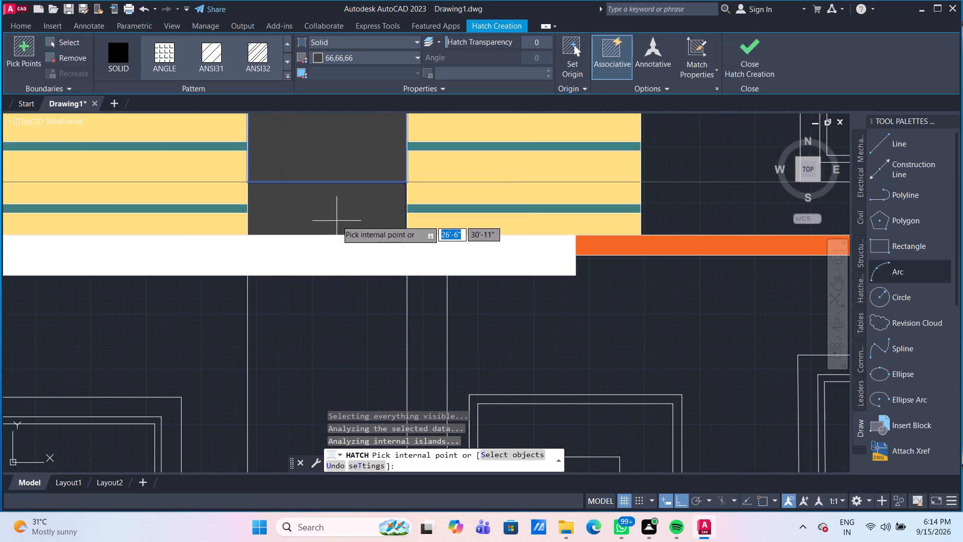
click(340, 209)
scroll(341, 230, down, 3)
middle_drag(344, 294, 344, 222)
click(348, 257)
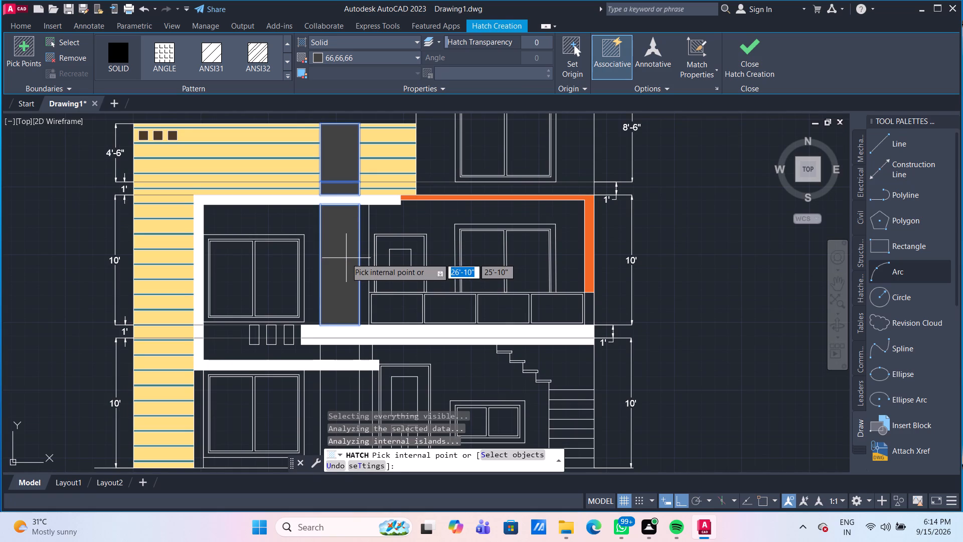
middle_drag(346, 258, 334, 159)
scroll(317, 247, up, 1)
click(330, 254)
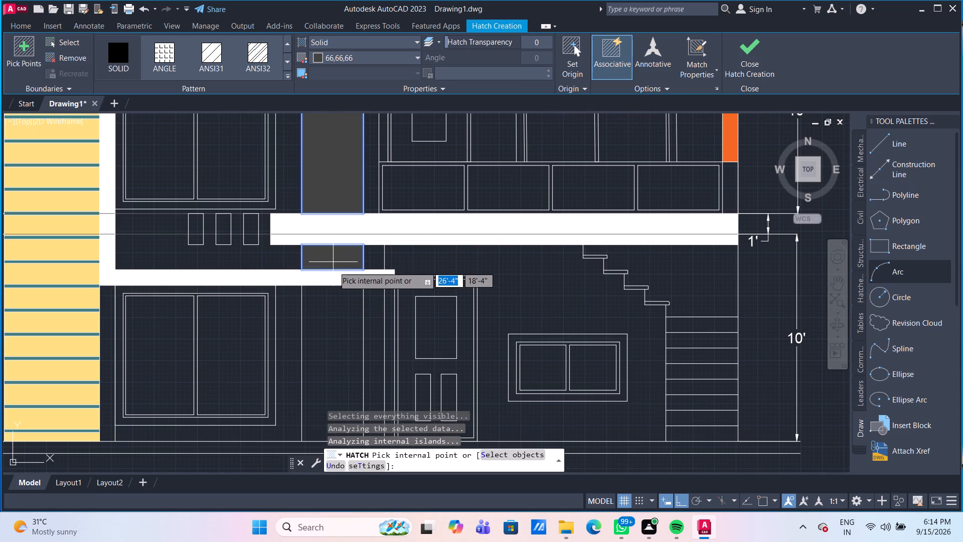
click(331, 337)
scroll(335, 313, down, 2)
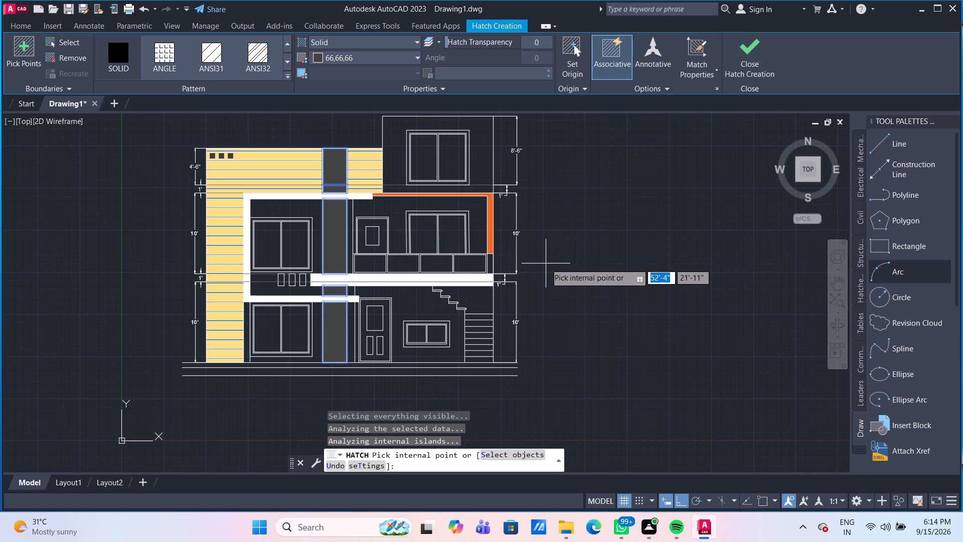
key(Return)
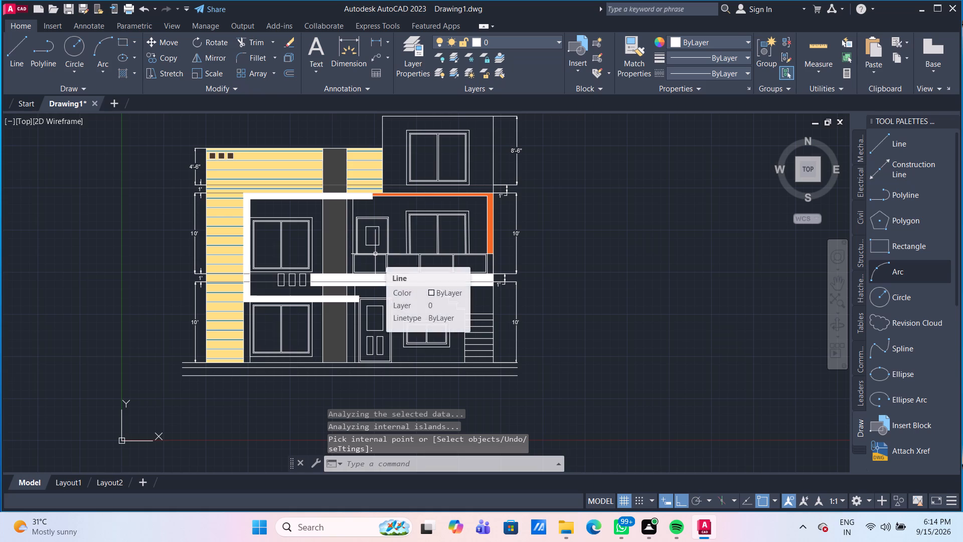
Start a gradient hatch with the GR_CYLIN pattern, using grey 147,149,152 as first colour and 199,200,202 as second colour.
middle_drag(299, 202, 295, 162)
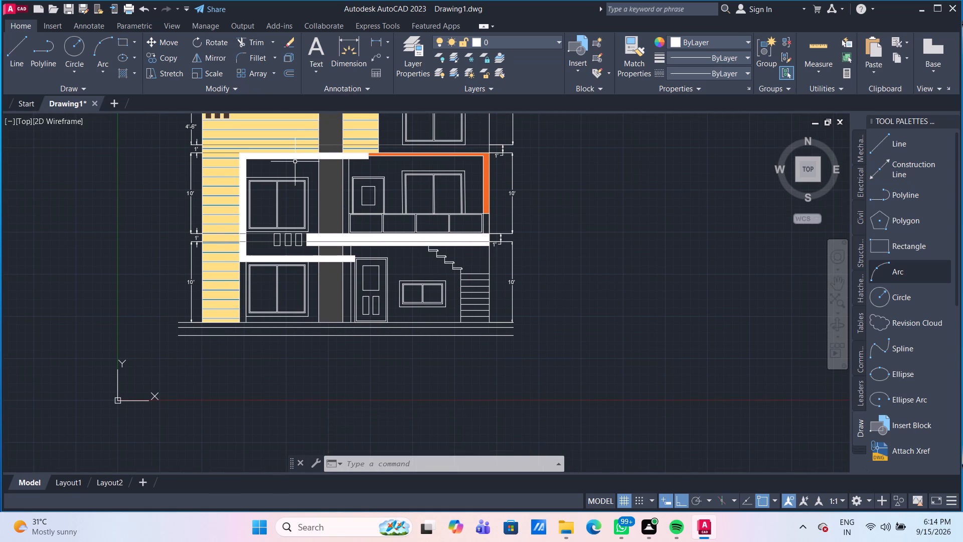
middle_drag(295, 162, 298, 179)
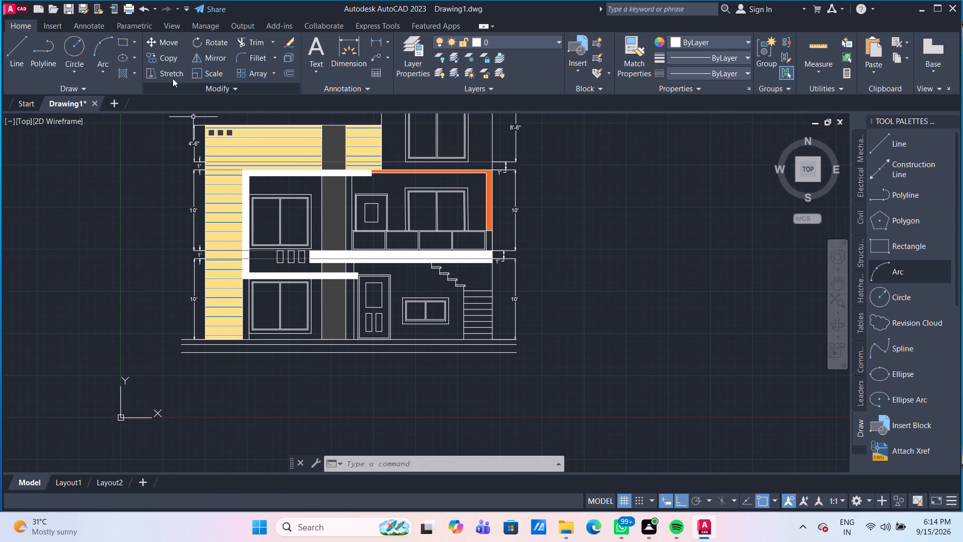
click(134, 76)
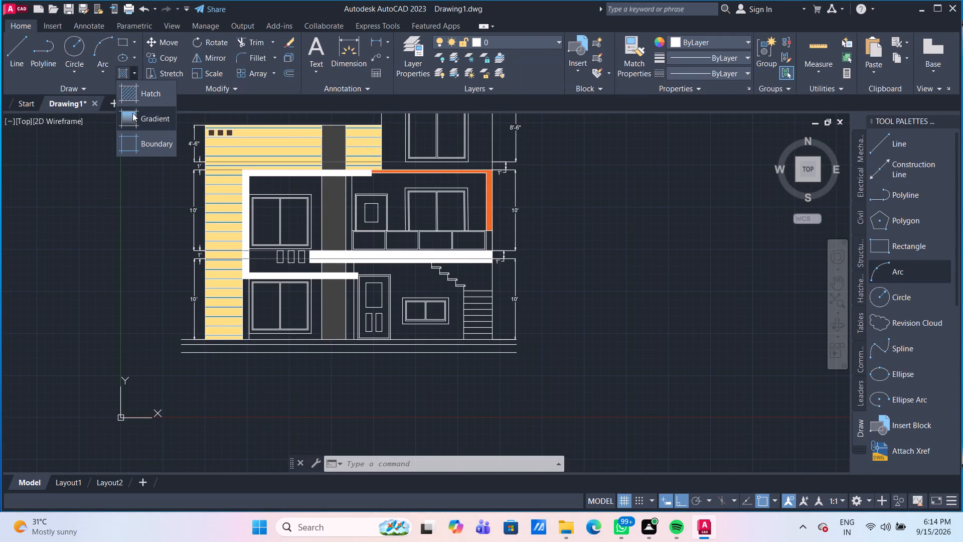
click(132, 117)
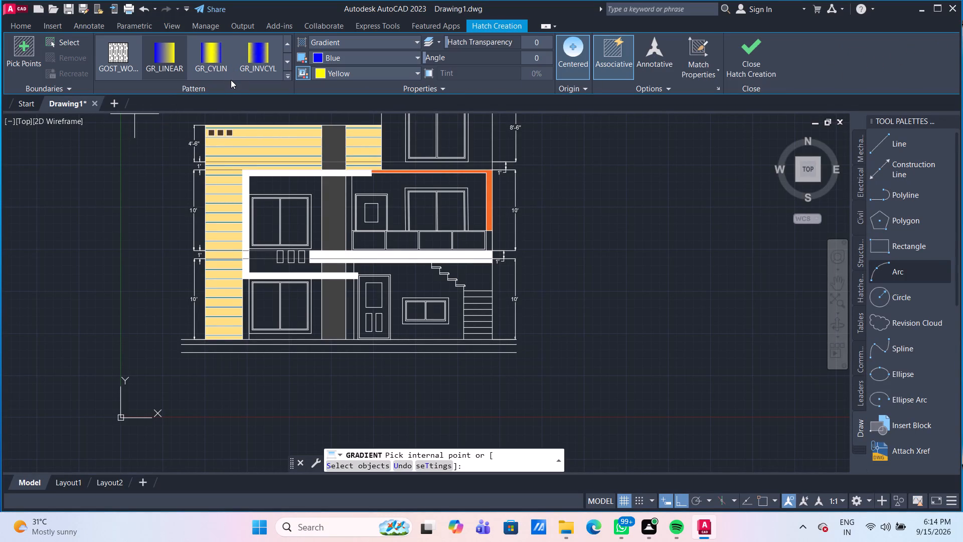
middle_drag(231, 79, 225, 91)
middle_drag(225, 91, 219, 92)
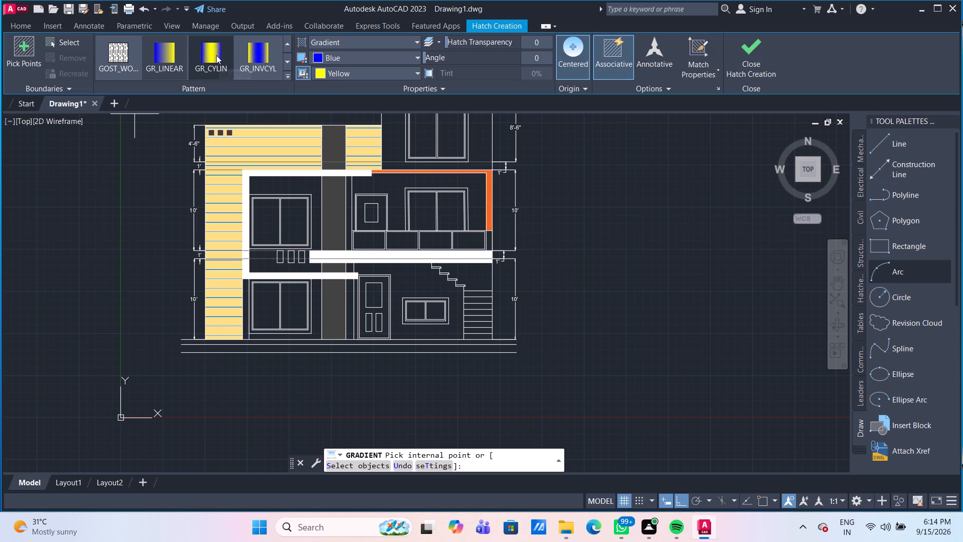
click(216, 55)
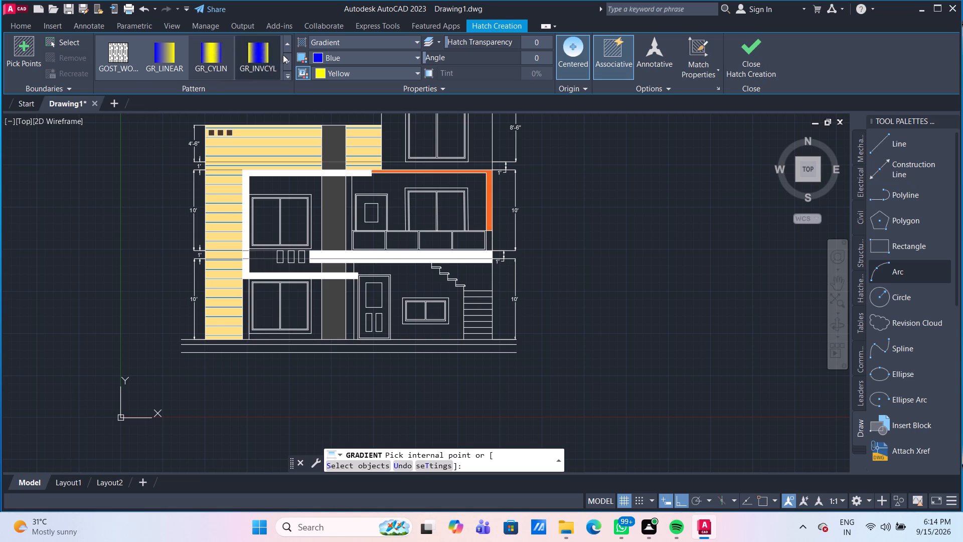
click(367, 58)
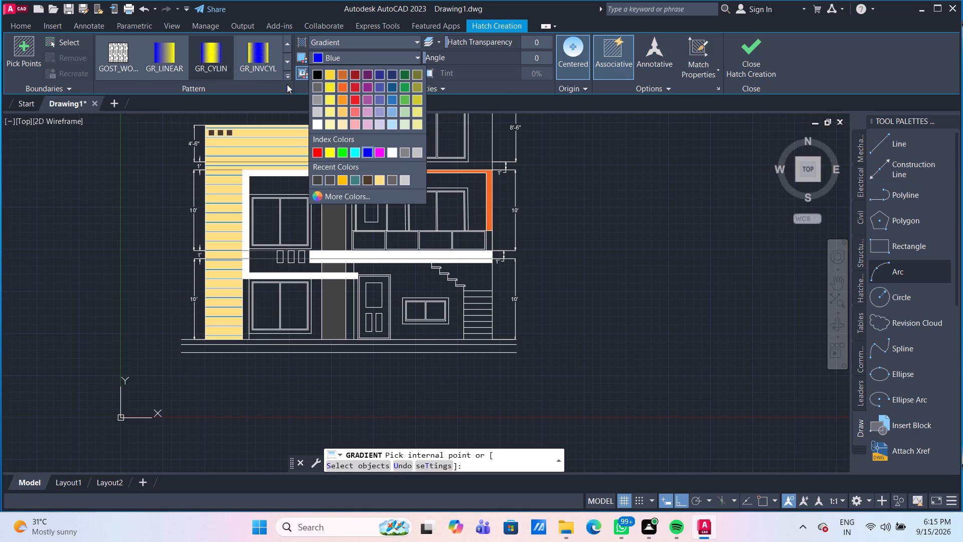
click(317, 102)
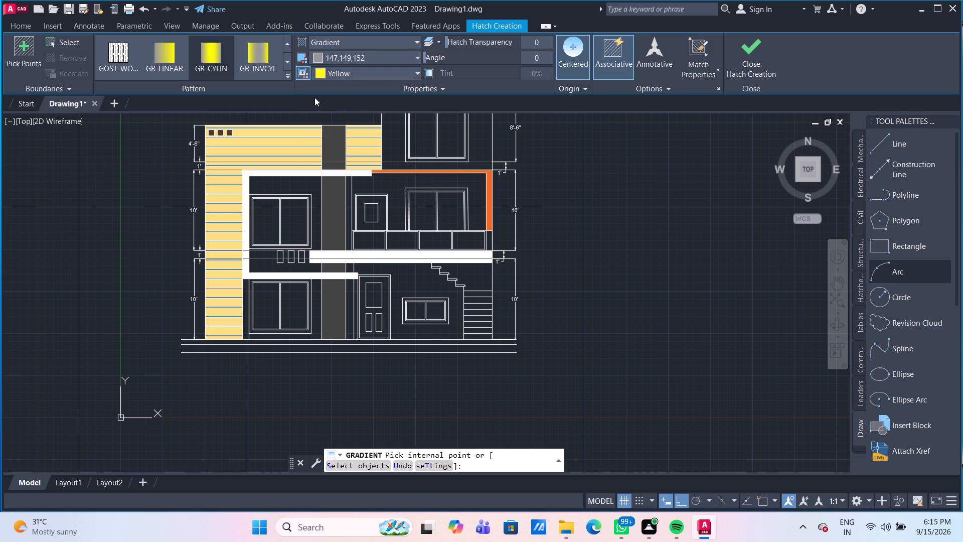
click(334, 72)
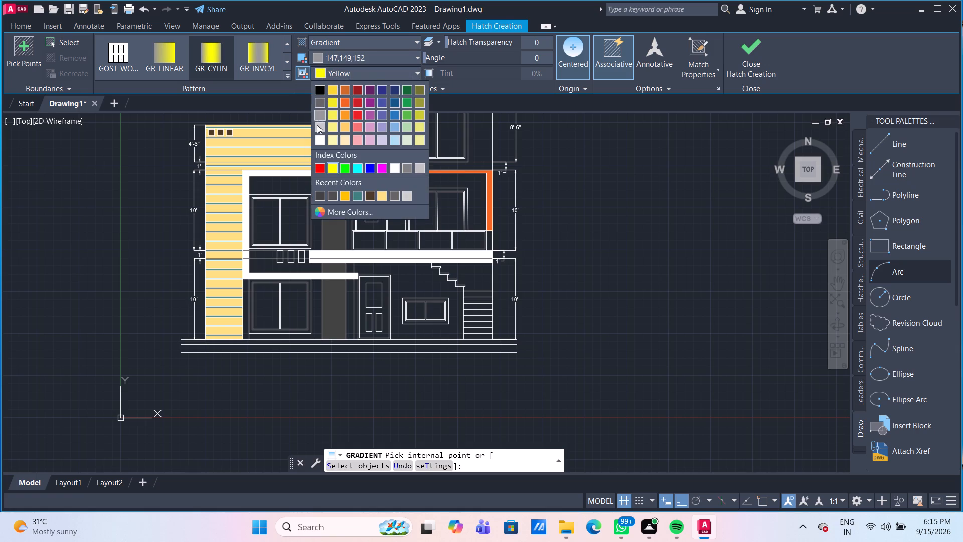
click(319, 128)
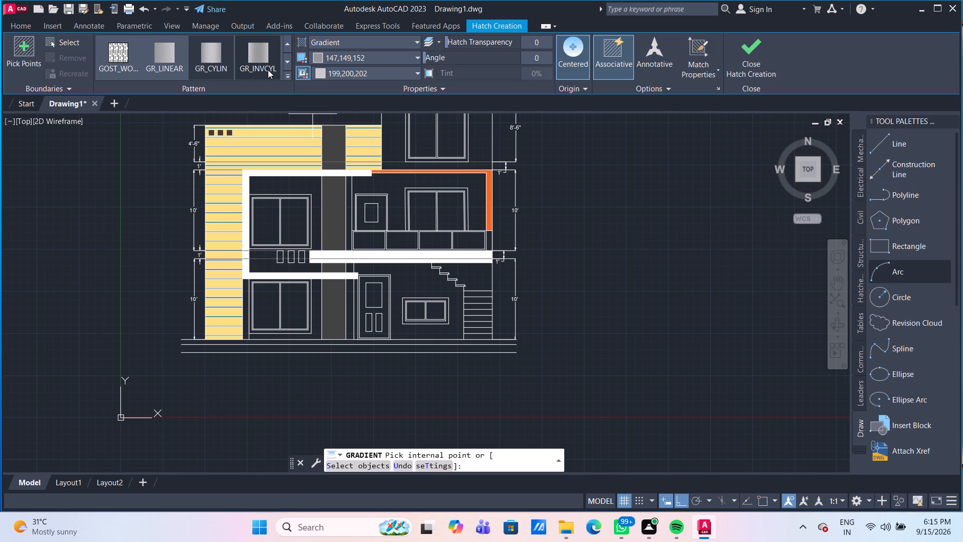
click(287, 58)
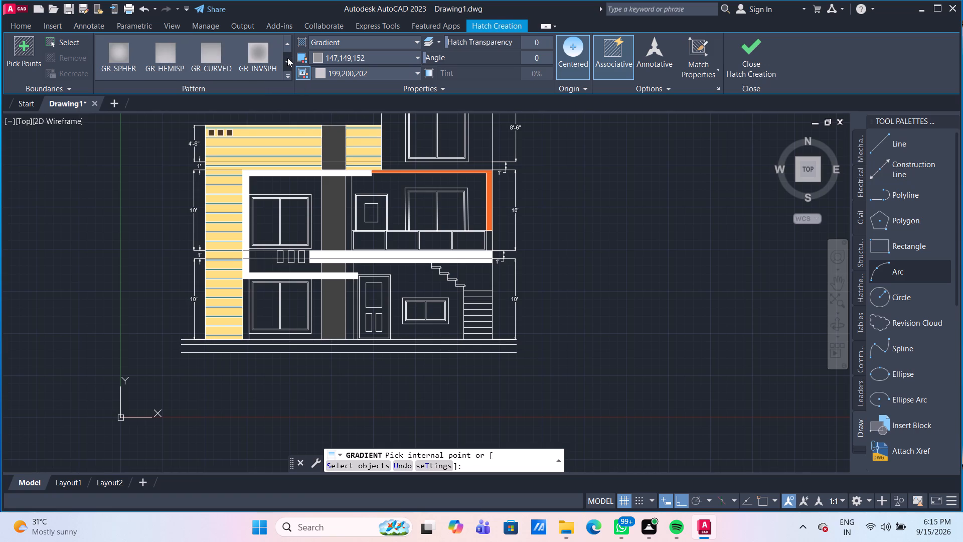
click(290, 45)
click(290, 45)
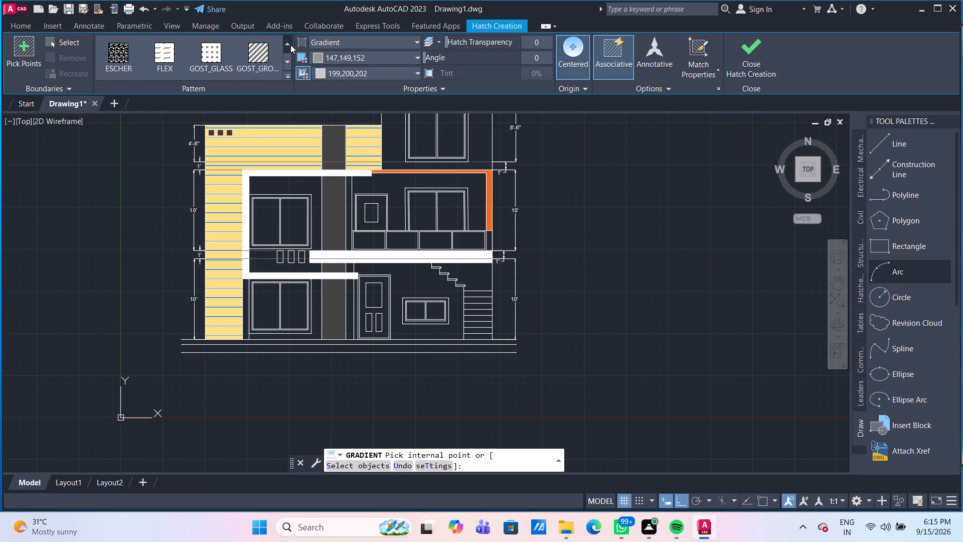
click(290, 61)
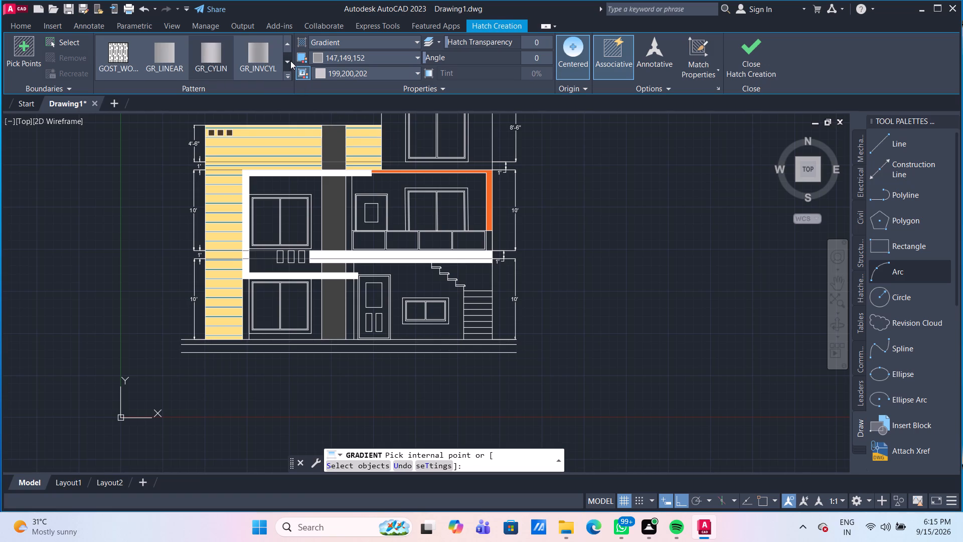
click(215, 57)
Pick the wall around the upper left window and every band segment around the three small openings below it for the grey gradient.
click(300, 184)
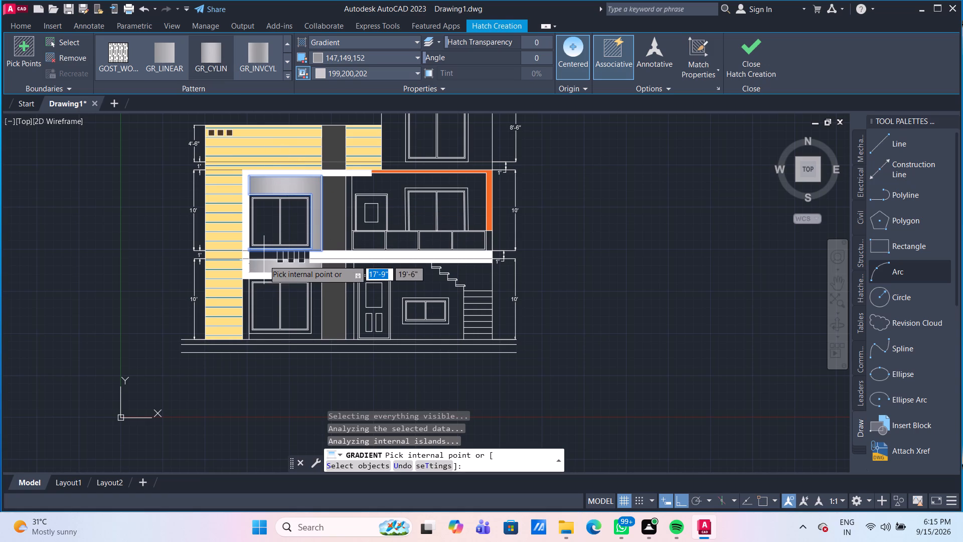
scroll(264, 259, up, 1)
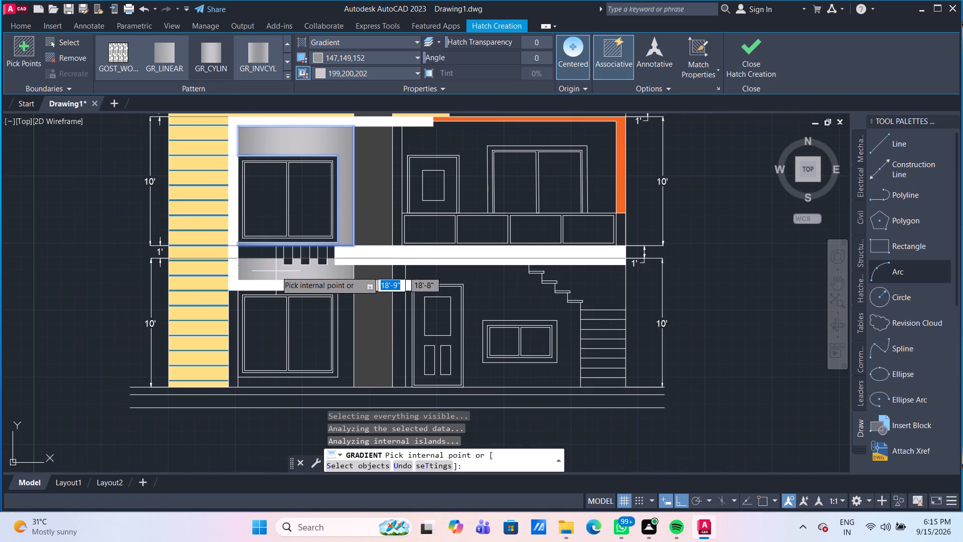
scroll(275, 267, up, 2)
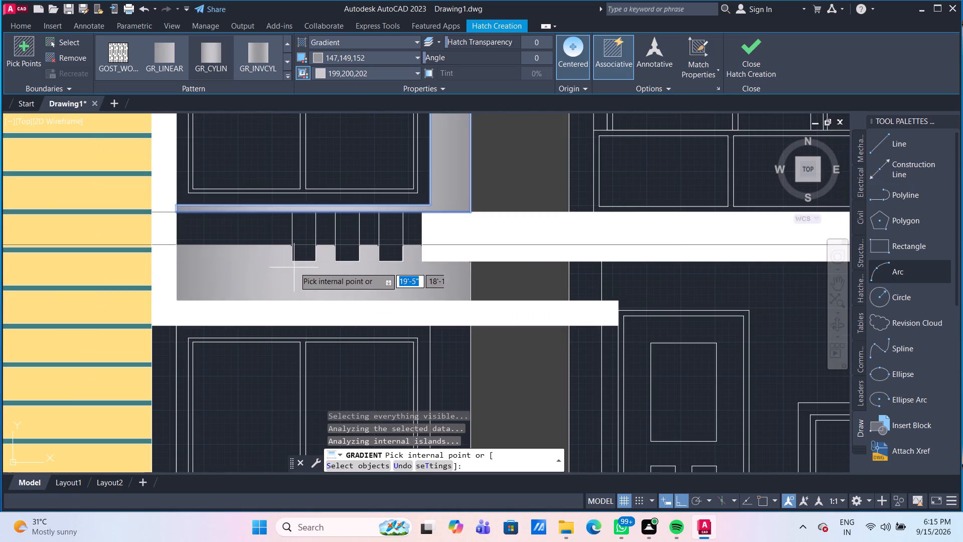
click(275, 258)
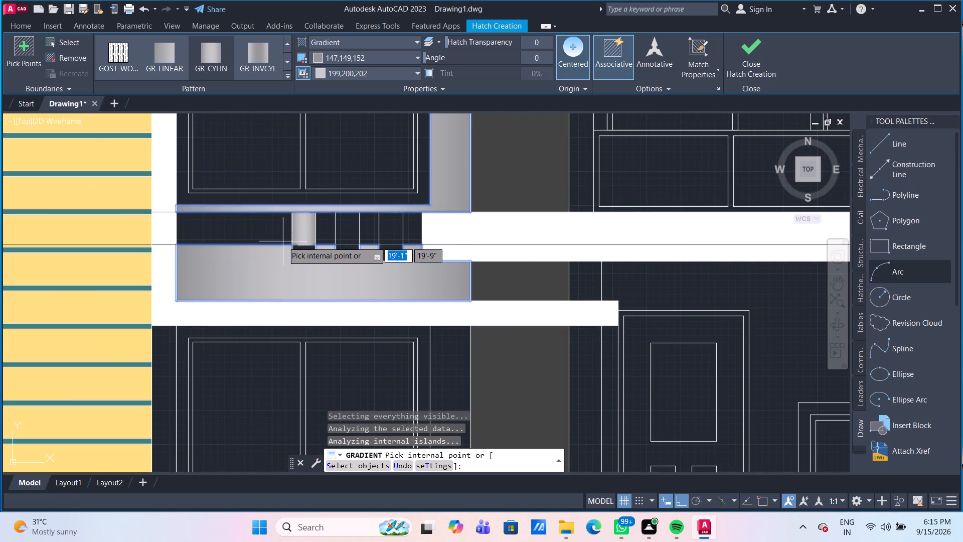
click(277, 234)
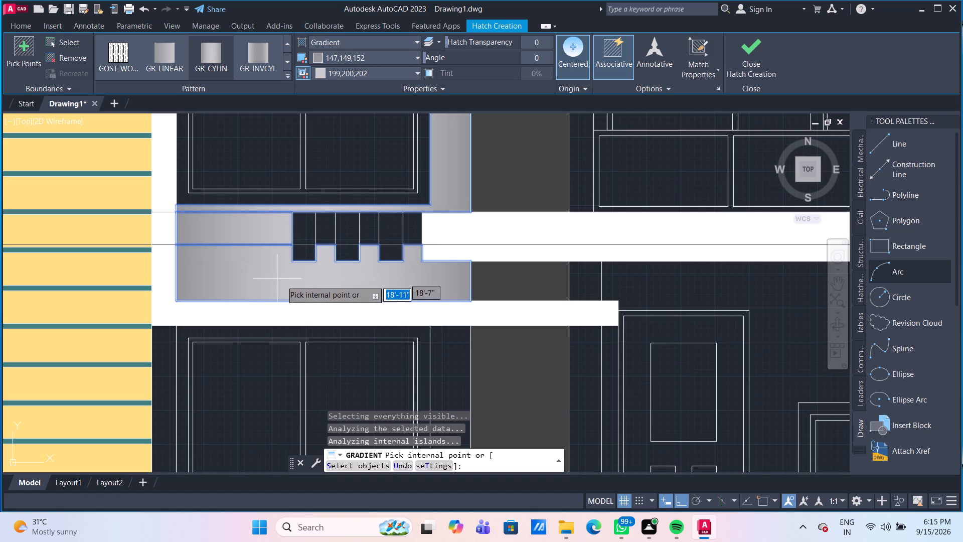
click(329, 226)
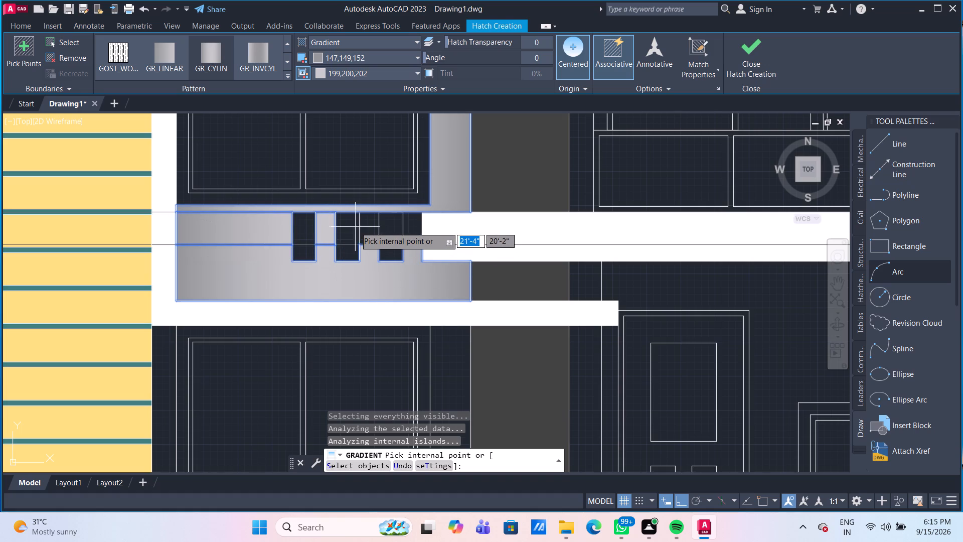
click(370, 230)
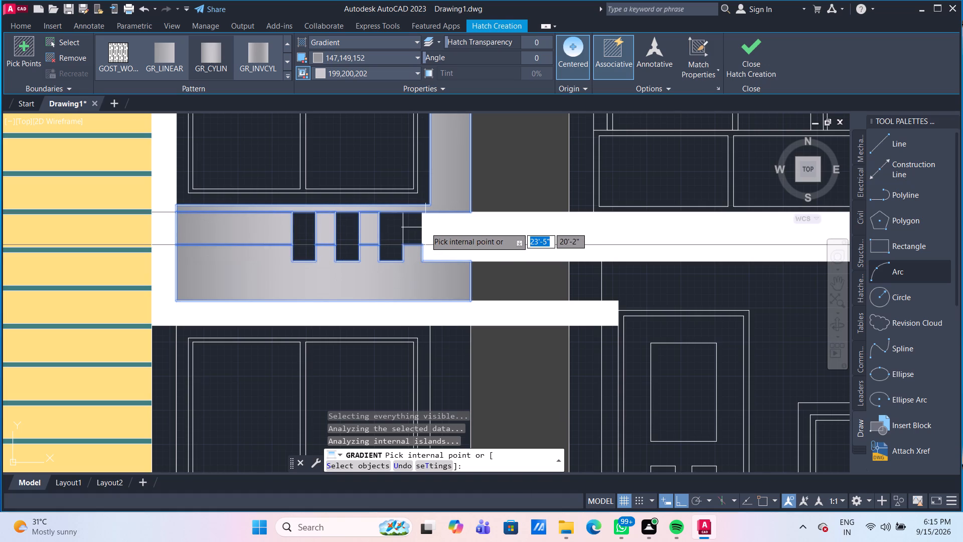
click(416, 227)
Fill the wall around the ground-floor left window, including the narrow strip beside the yellow cladding, and finish the gradient hatch.
scroll(432, 279, down, 2)
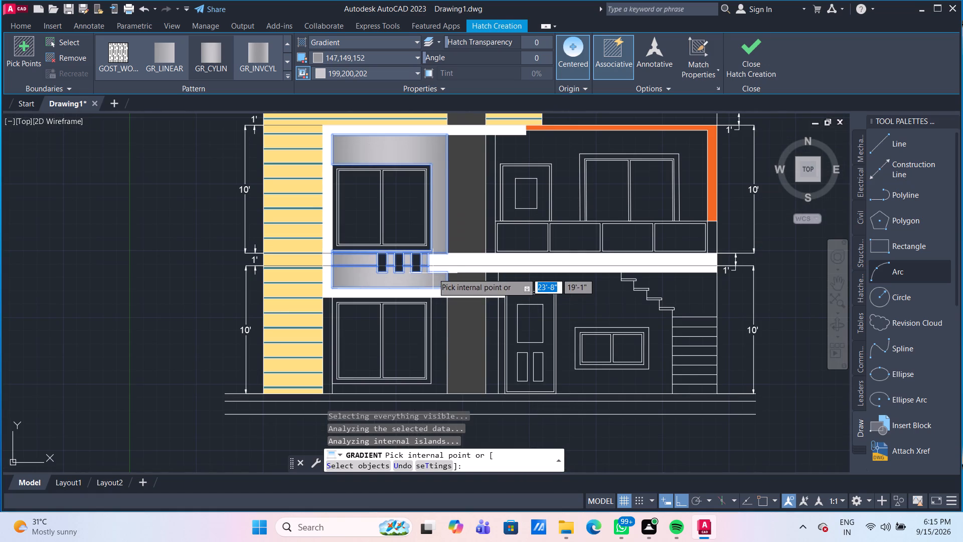
click(442, 338)
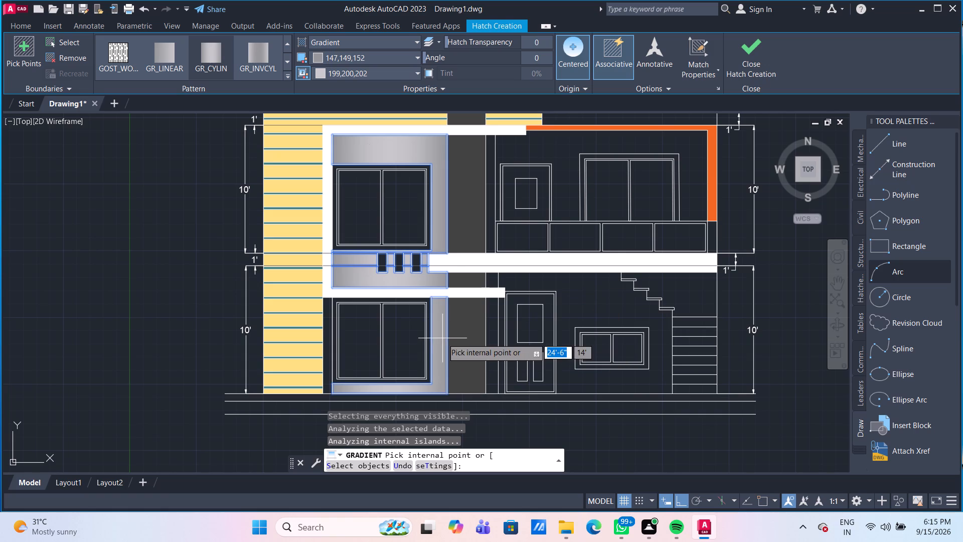
click(330, 374)
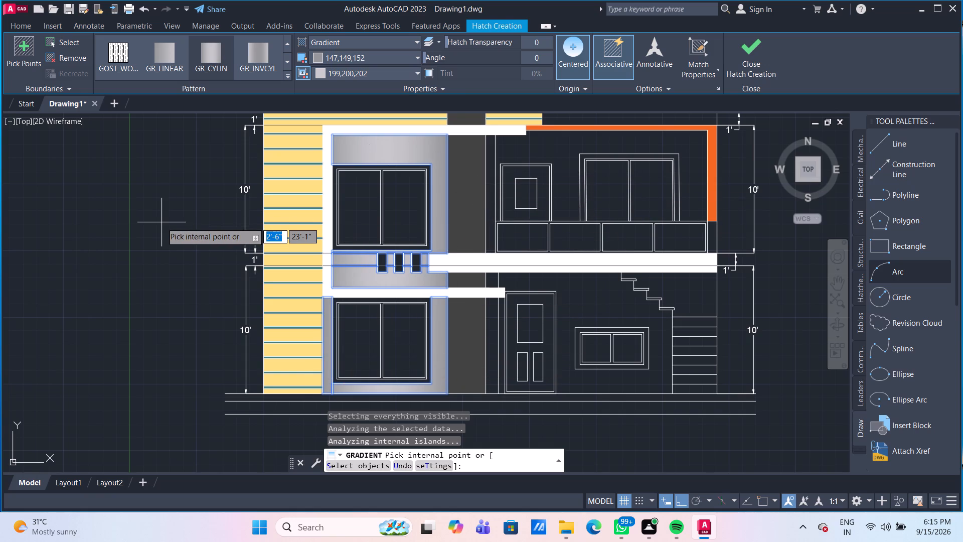
key(Return)
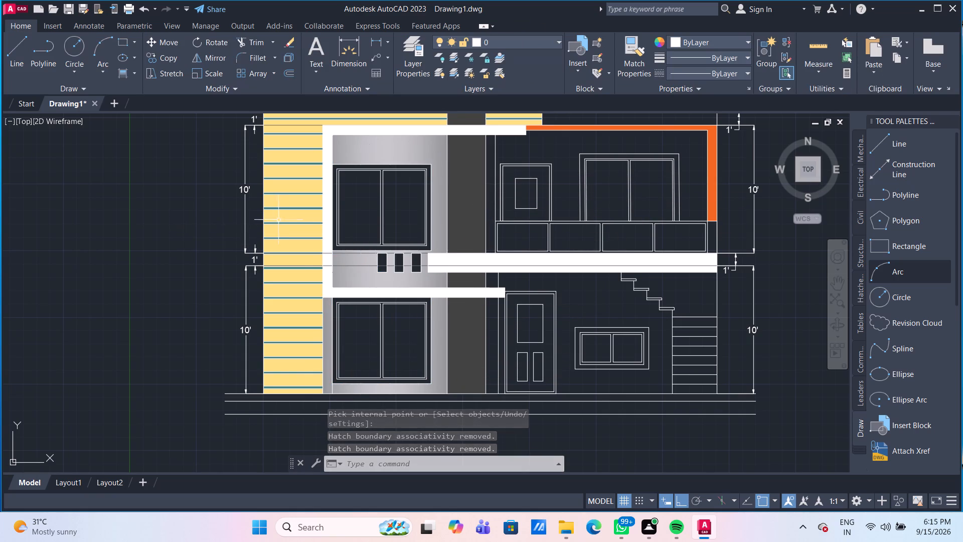
Fill the narrow upper-floor strip between the dark grey strip and the balcony door with a GR_INVCYL grey gradient.
scroll(303, 271, down, 2)
scroll(356, 261, up, 2)
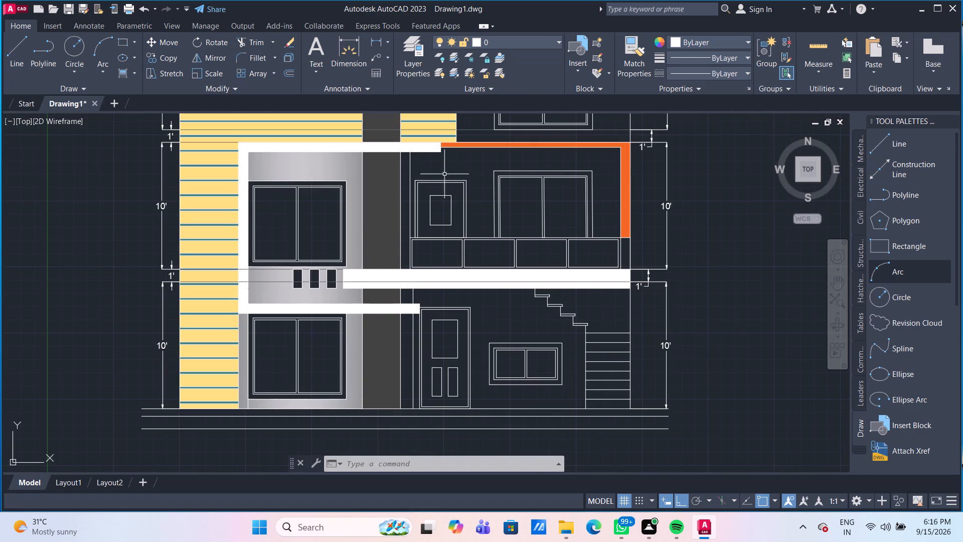
click(129, 73)
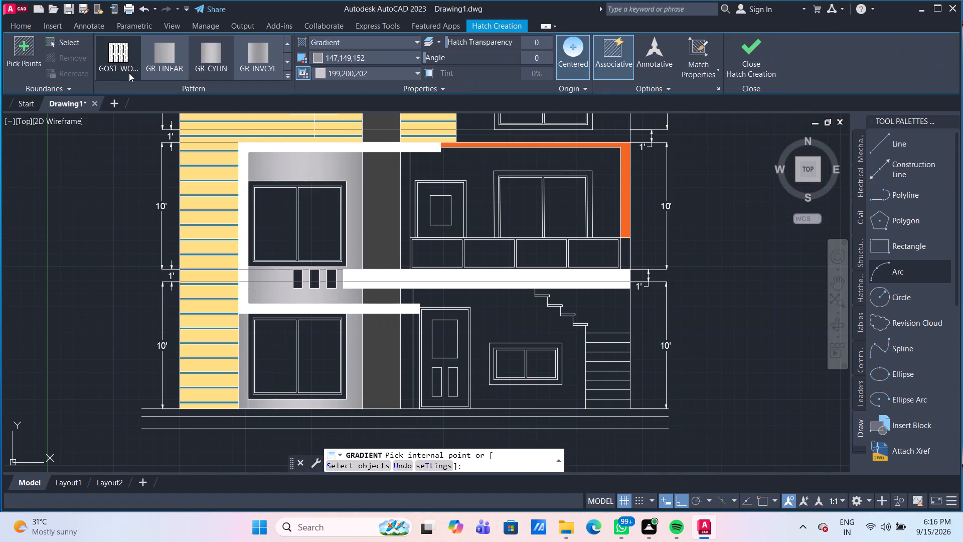
click(256, 60)
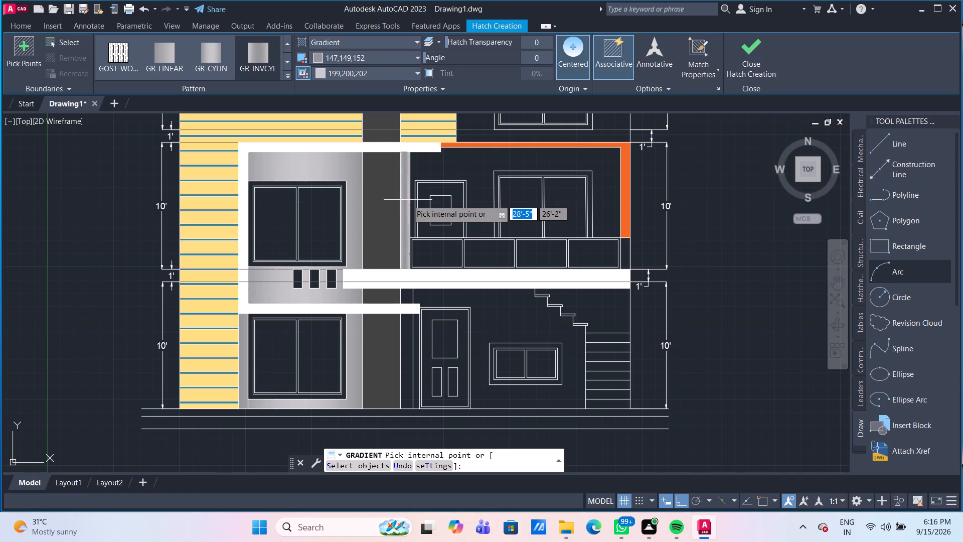
click(408, 200)
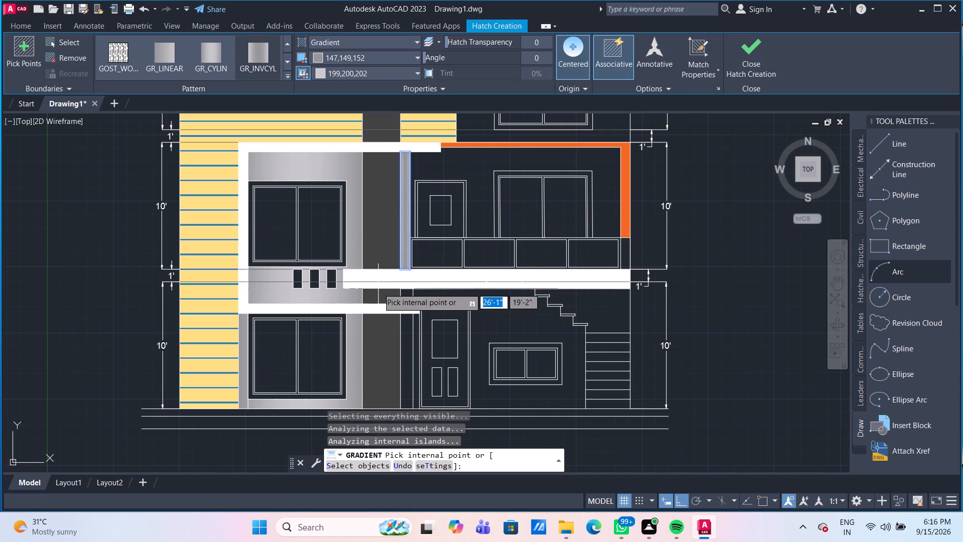
key(Escape)
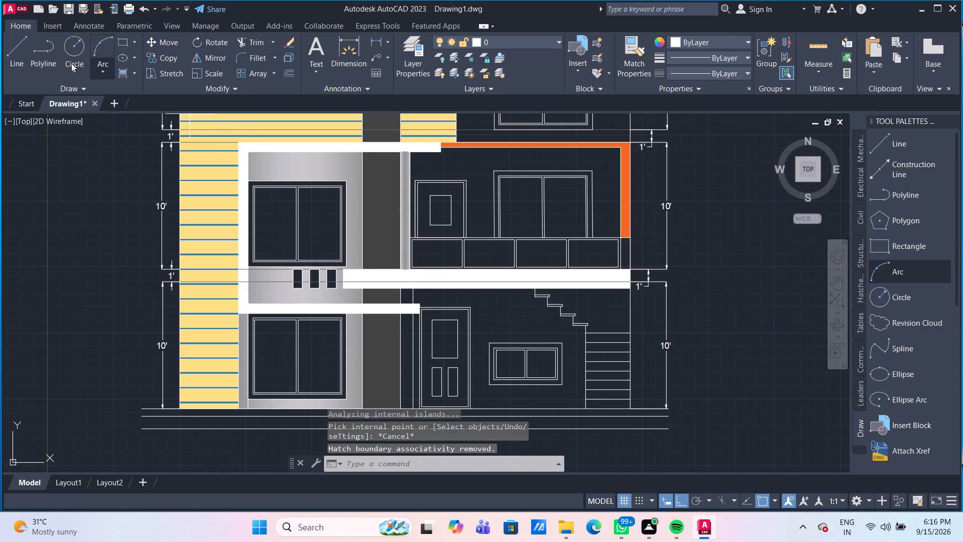
Fill the narrow ground-floor strip between the dark grey strip and the entrance door with the grey gradient.
click(125, 76)
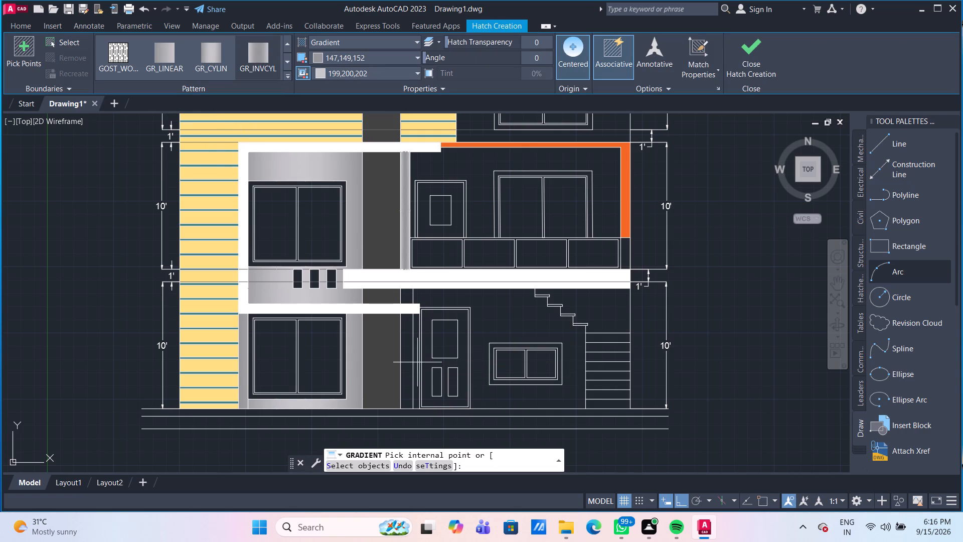
click(409, 364)
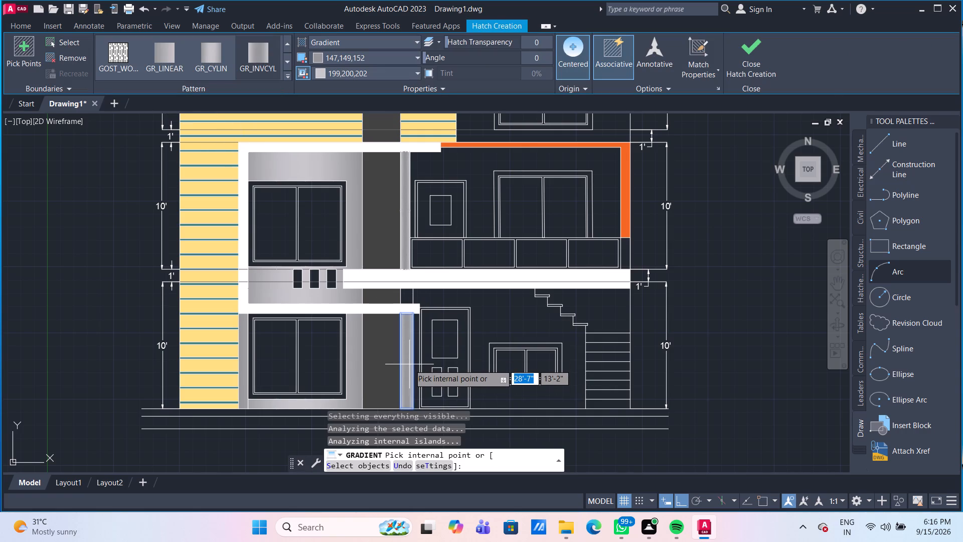
key(Return)
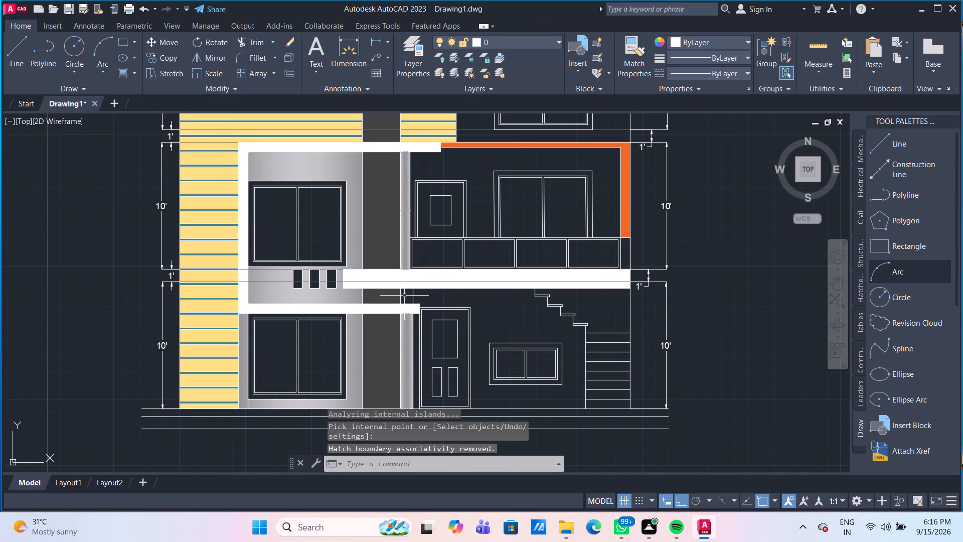
Fill the narrow strip between the two white bands, beside the dark grey strip above the entrance door, with the grey gradient.
drag(122, 75, 130, 79)
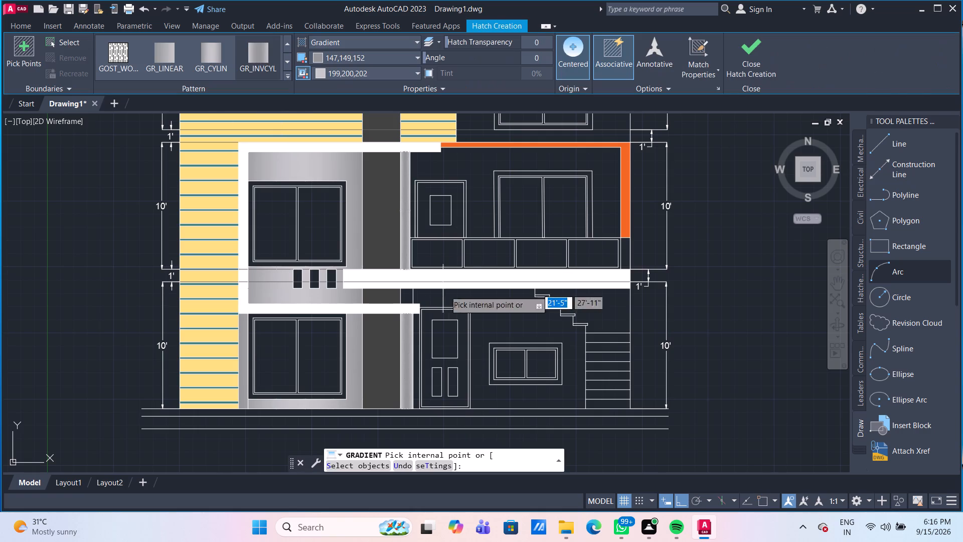
click(405, 295)
key(Return)
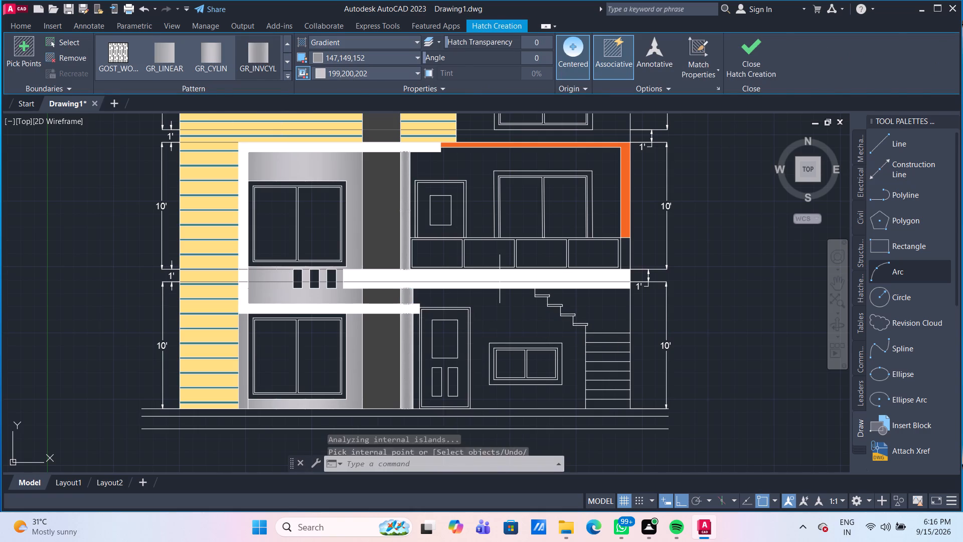
Start a new gradient hatch with the GR_INVCYL pattern and its first colour set to white 255,255,255.
scroll(500, 279, down, 1)
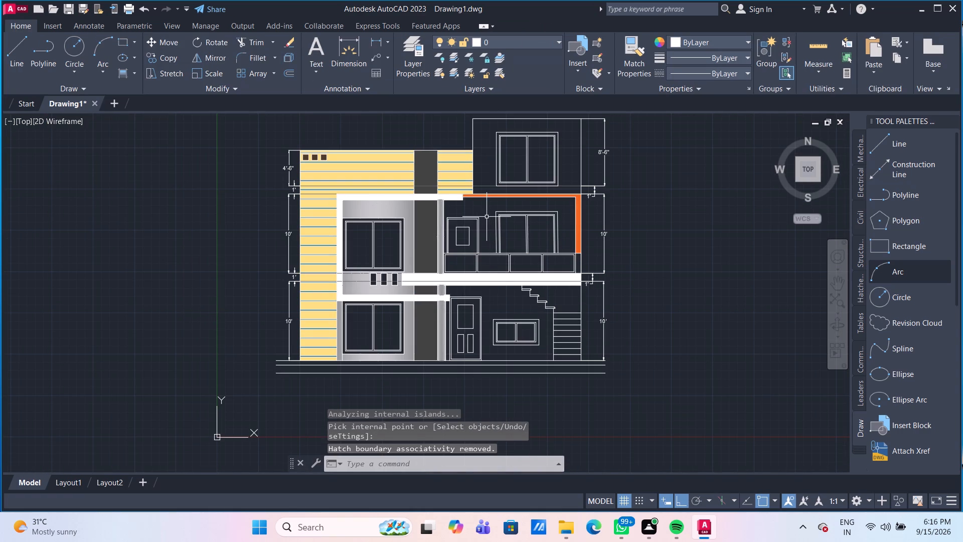
scroll(469, 292, up, 1)
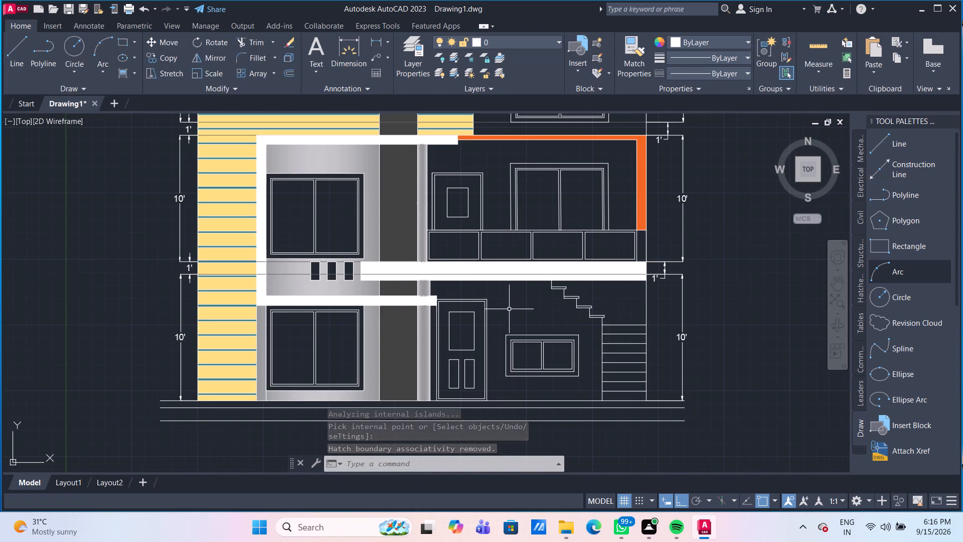
middle_drag(510, 312, 475, 280)
scroll(399, 268, up, 2)
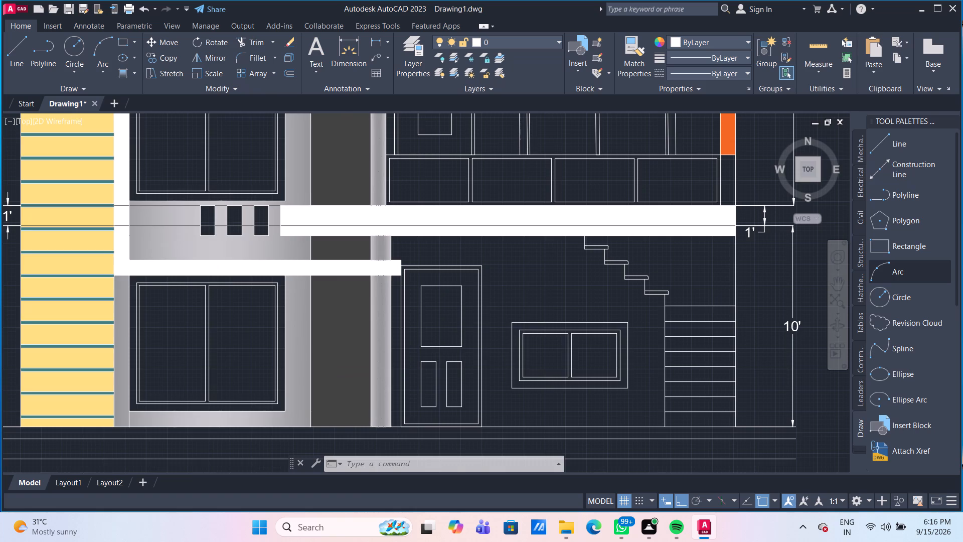
scroll(399, 268, down, 3)
middle_drag(462, 270, 461, 270)
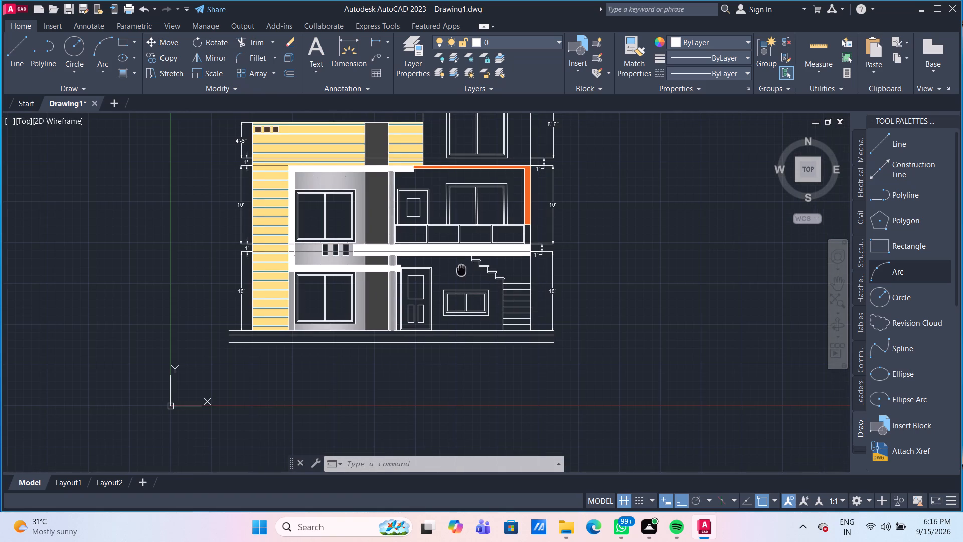
middle_drag(461, 270, 435, 346)
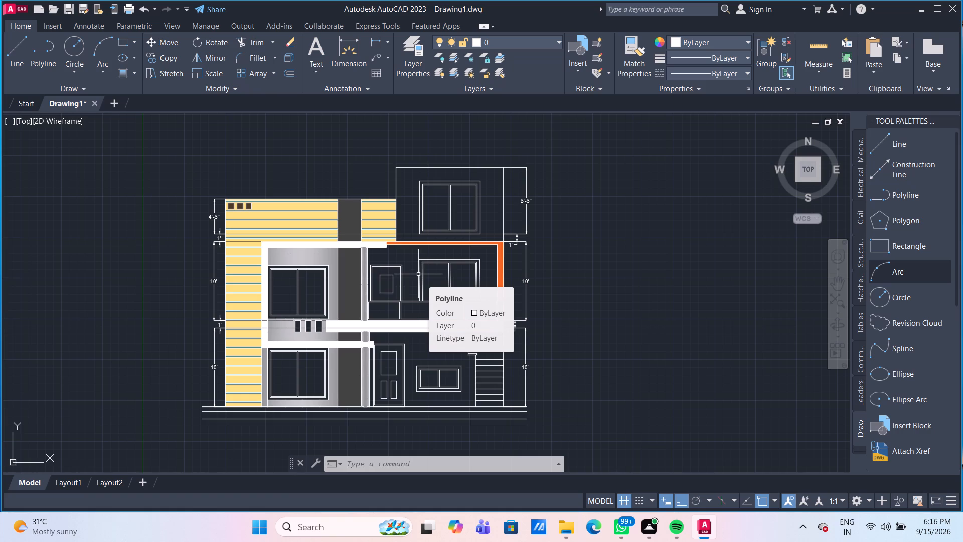
click(126, 72)
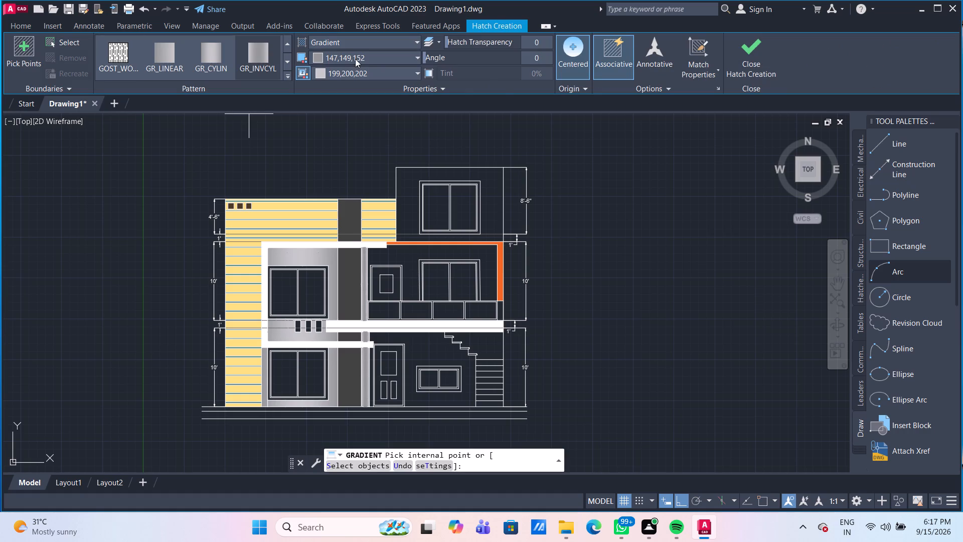
click(357, 60)
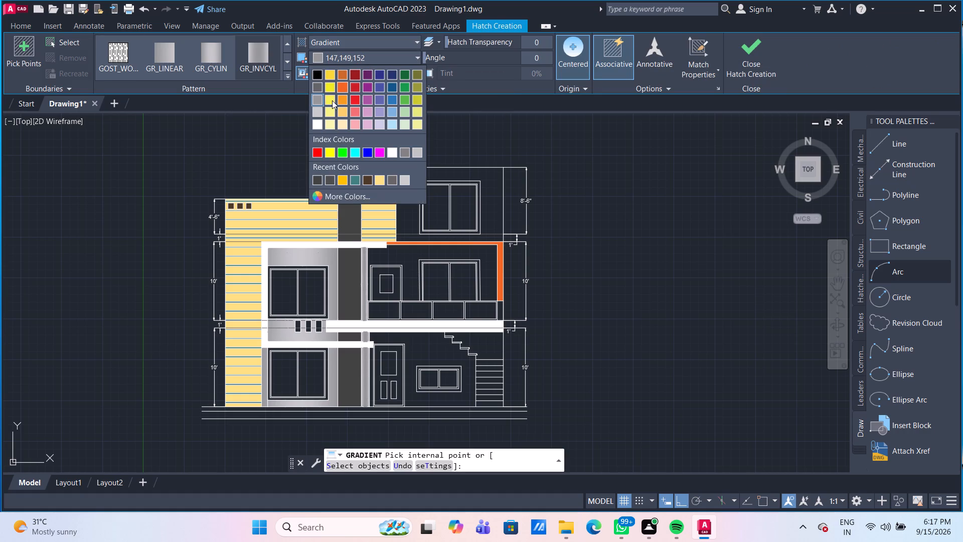
click(319, 125)
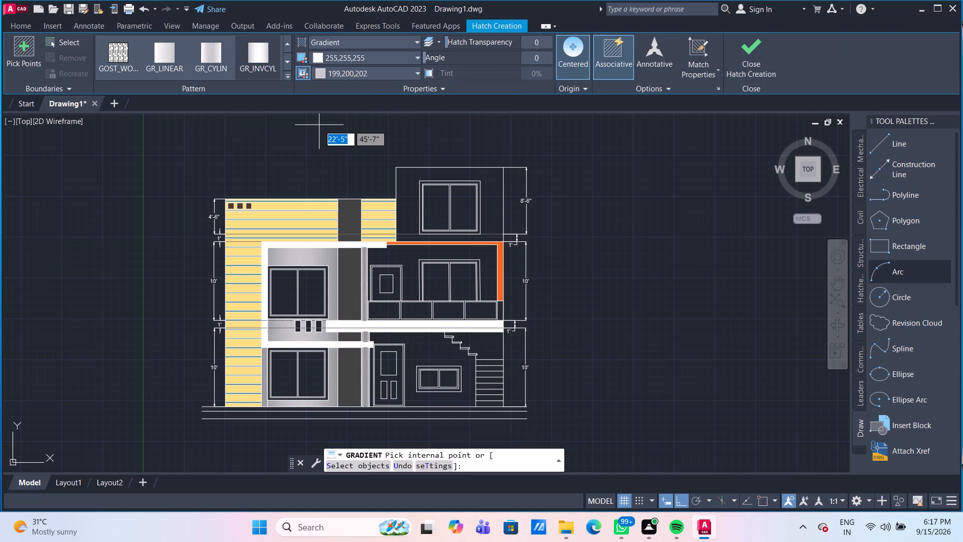
click(262, 51)
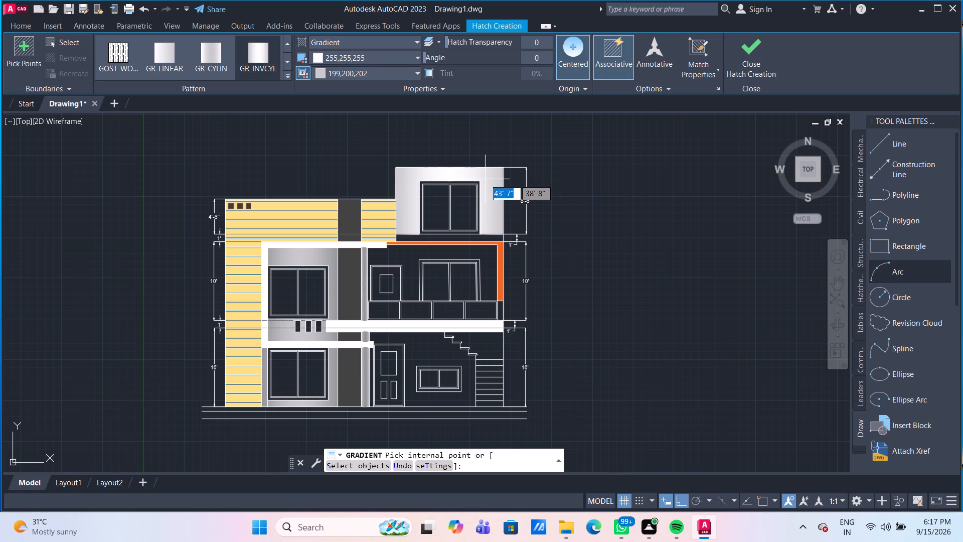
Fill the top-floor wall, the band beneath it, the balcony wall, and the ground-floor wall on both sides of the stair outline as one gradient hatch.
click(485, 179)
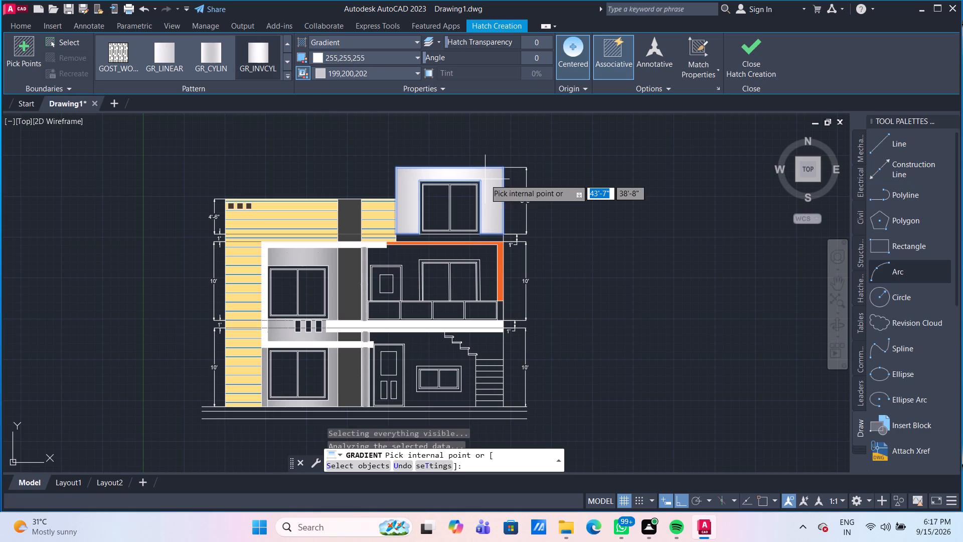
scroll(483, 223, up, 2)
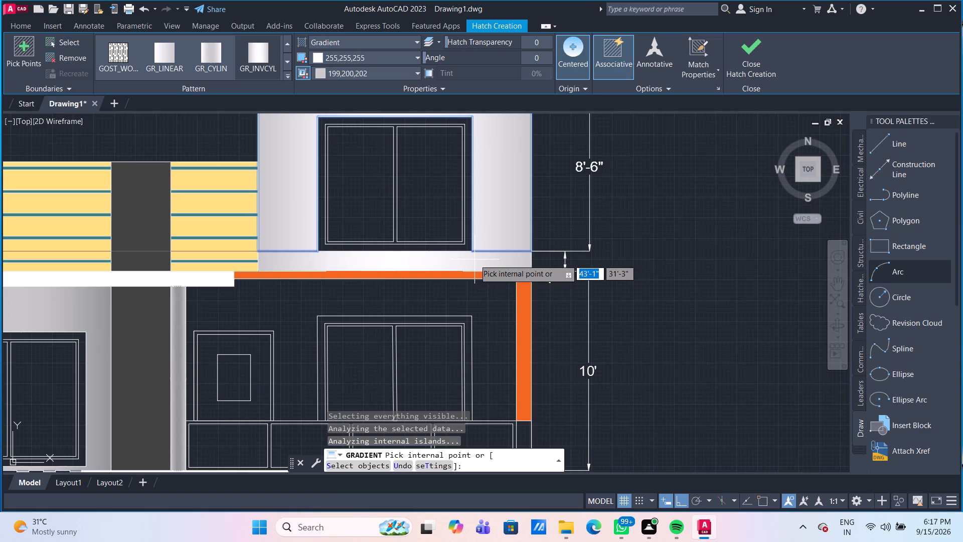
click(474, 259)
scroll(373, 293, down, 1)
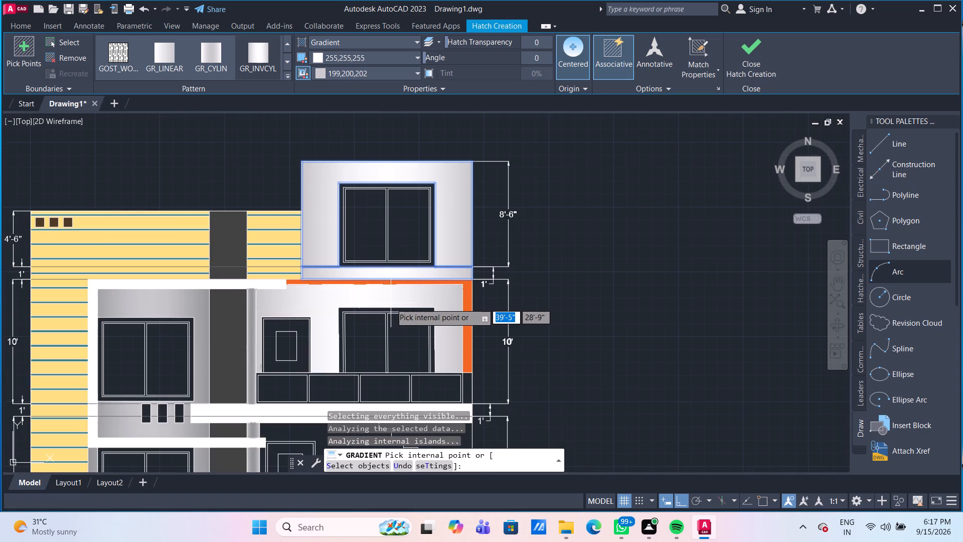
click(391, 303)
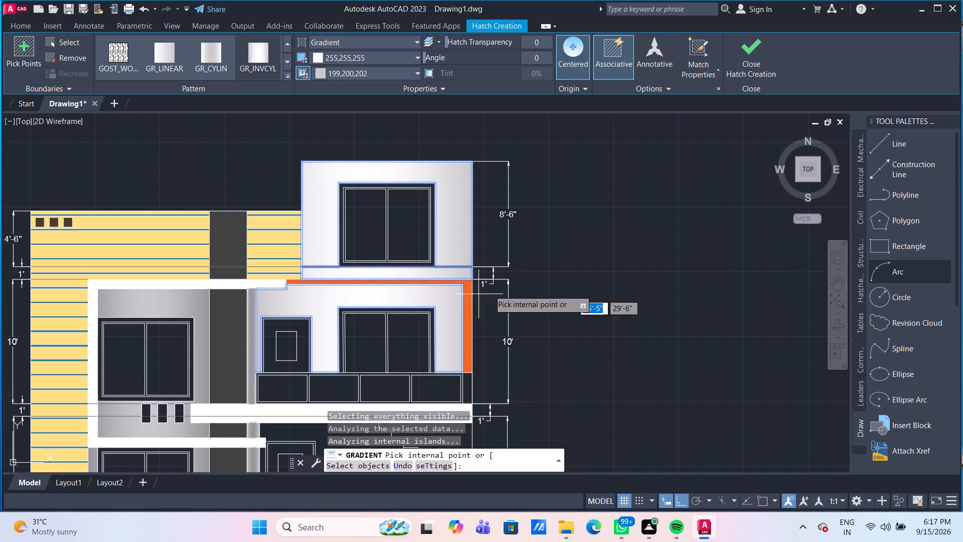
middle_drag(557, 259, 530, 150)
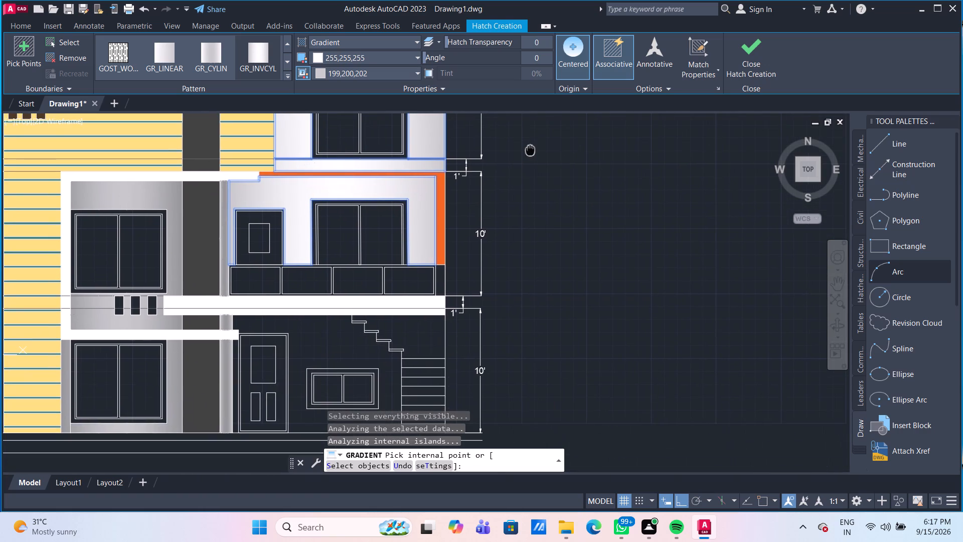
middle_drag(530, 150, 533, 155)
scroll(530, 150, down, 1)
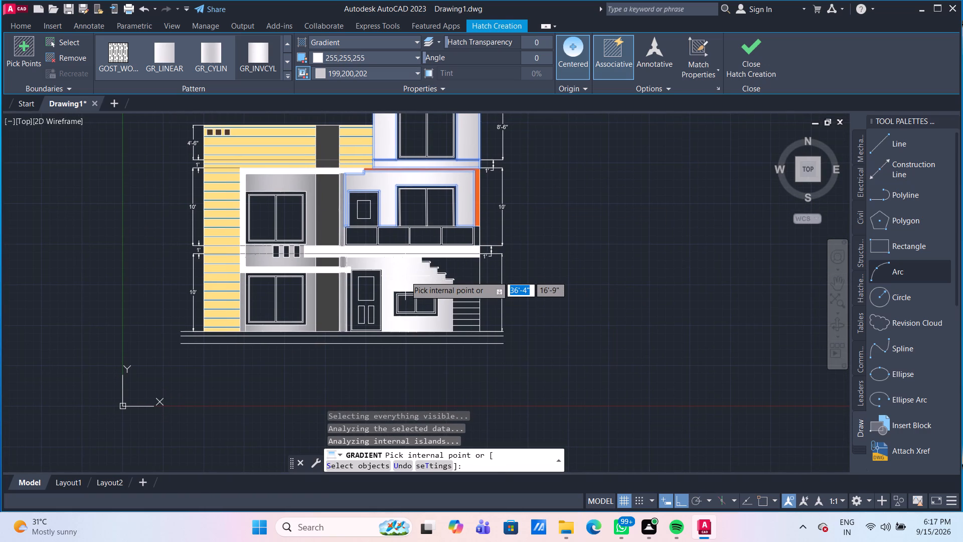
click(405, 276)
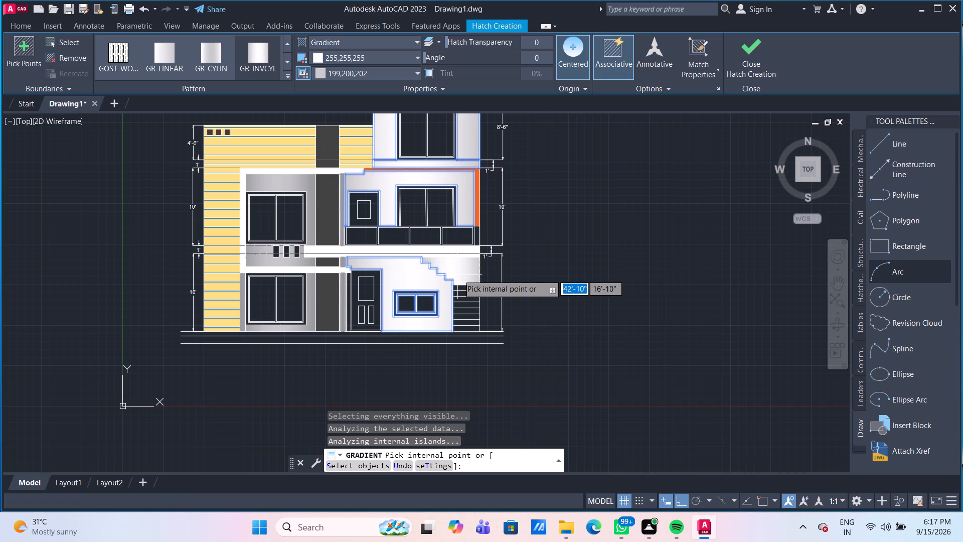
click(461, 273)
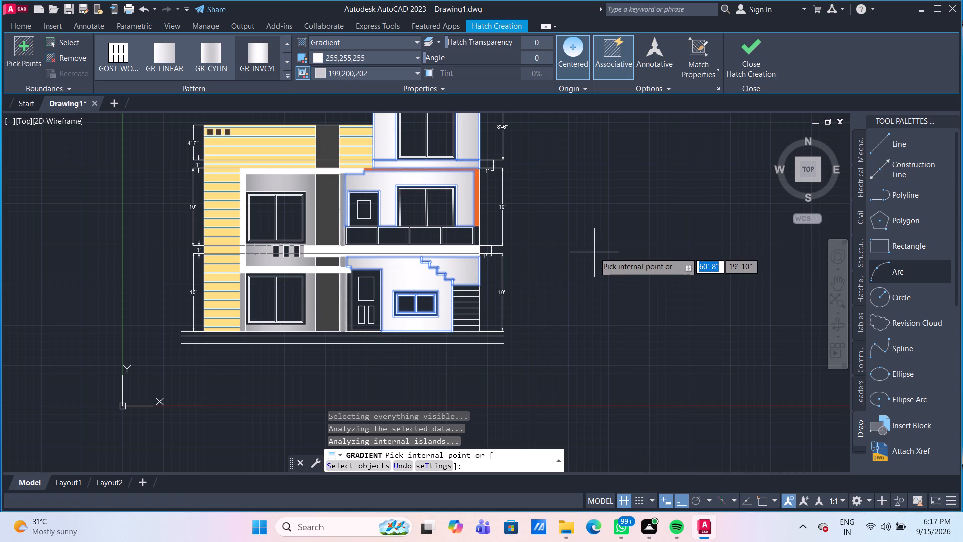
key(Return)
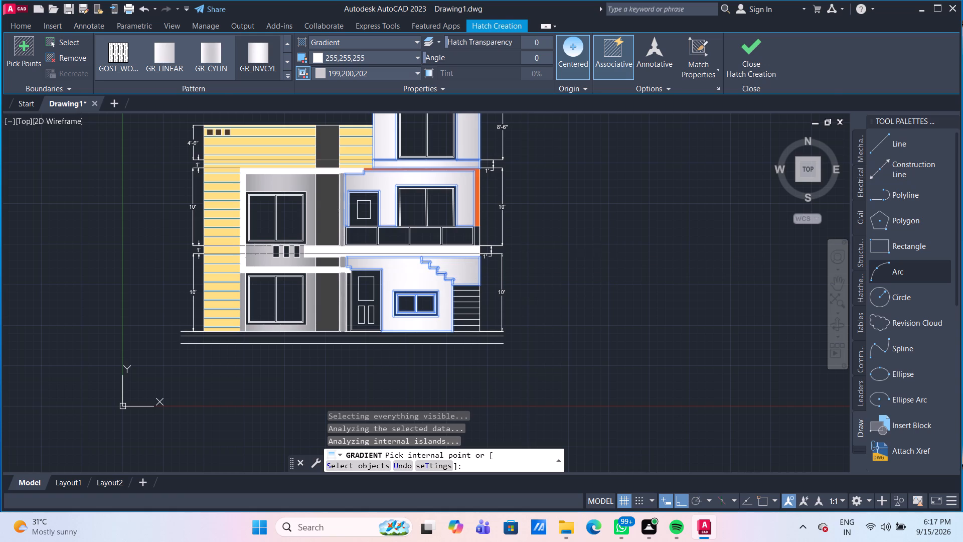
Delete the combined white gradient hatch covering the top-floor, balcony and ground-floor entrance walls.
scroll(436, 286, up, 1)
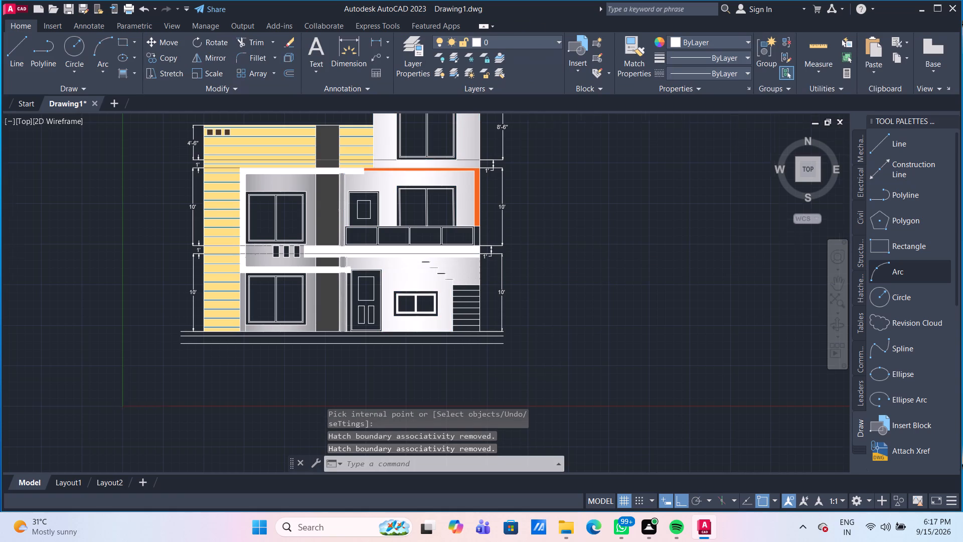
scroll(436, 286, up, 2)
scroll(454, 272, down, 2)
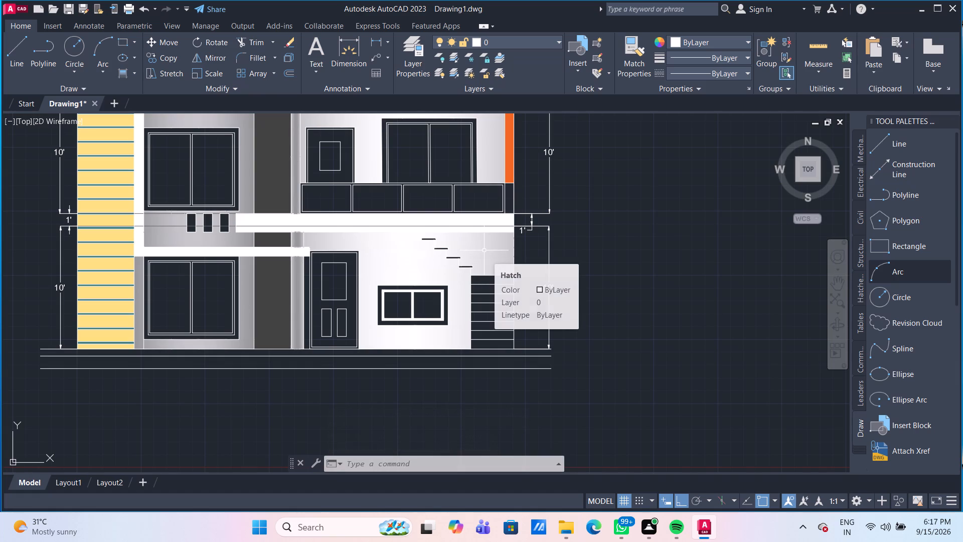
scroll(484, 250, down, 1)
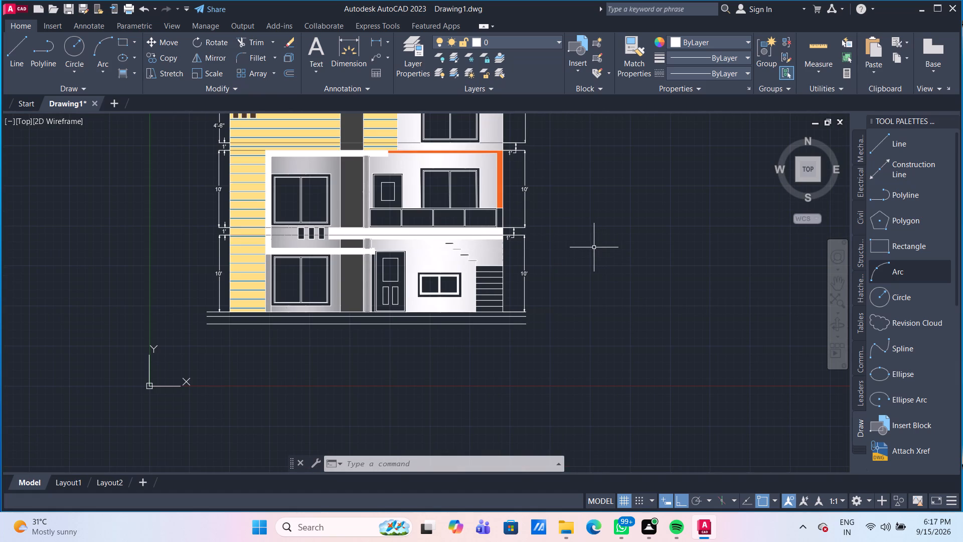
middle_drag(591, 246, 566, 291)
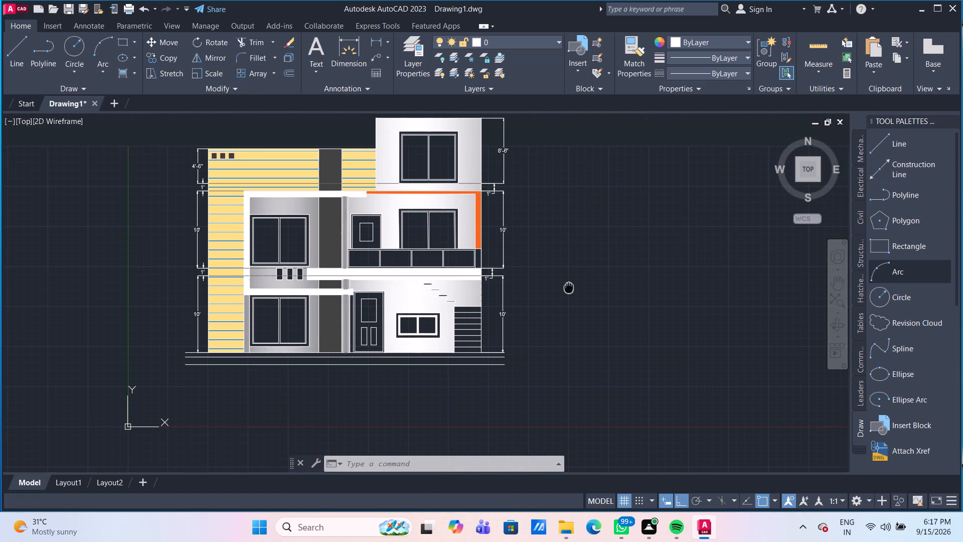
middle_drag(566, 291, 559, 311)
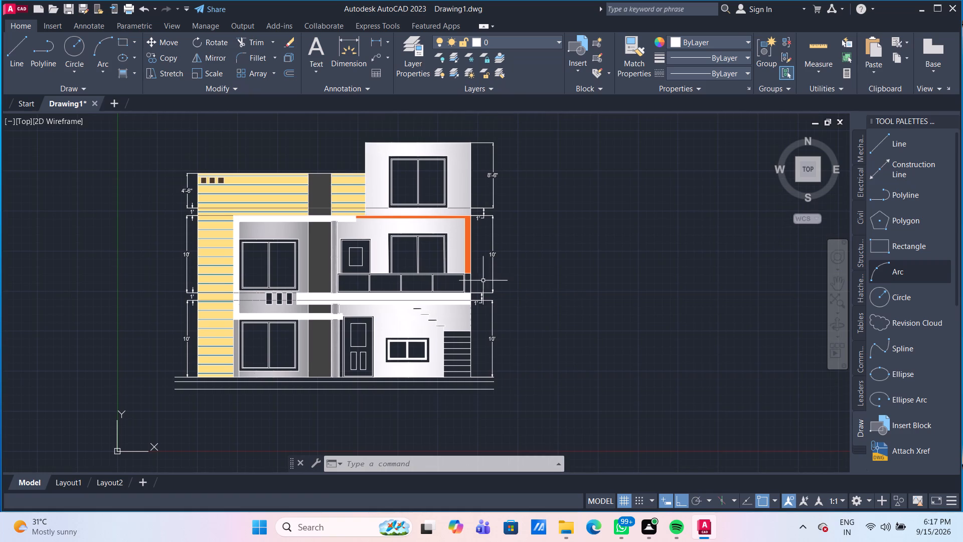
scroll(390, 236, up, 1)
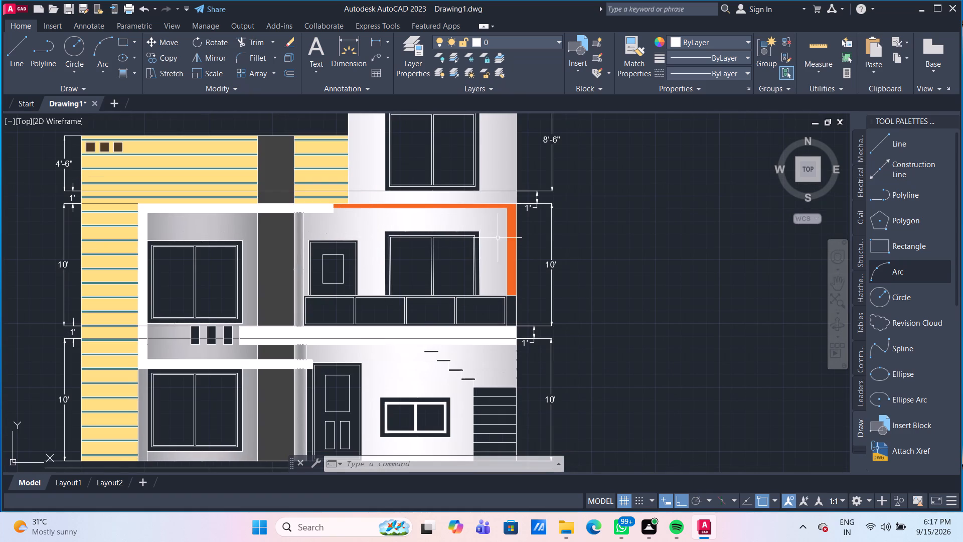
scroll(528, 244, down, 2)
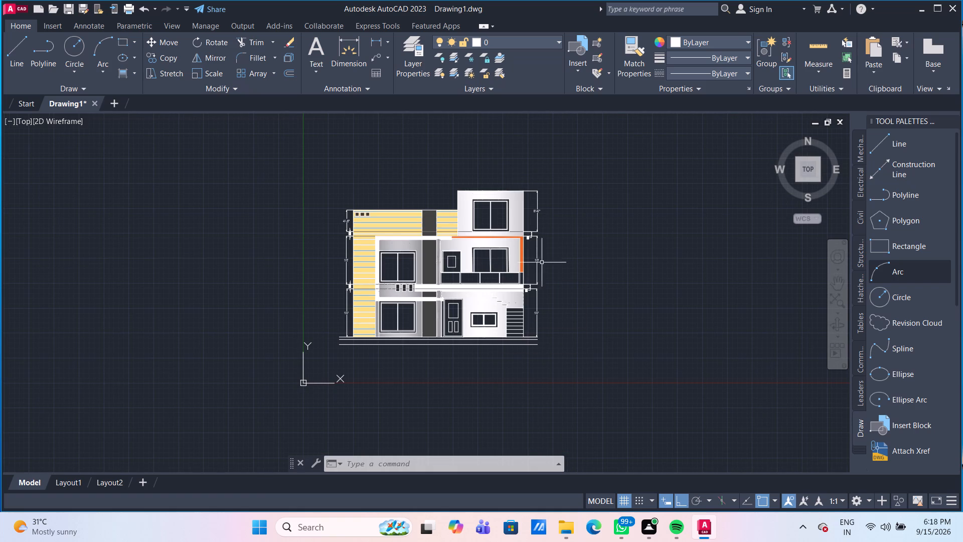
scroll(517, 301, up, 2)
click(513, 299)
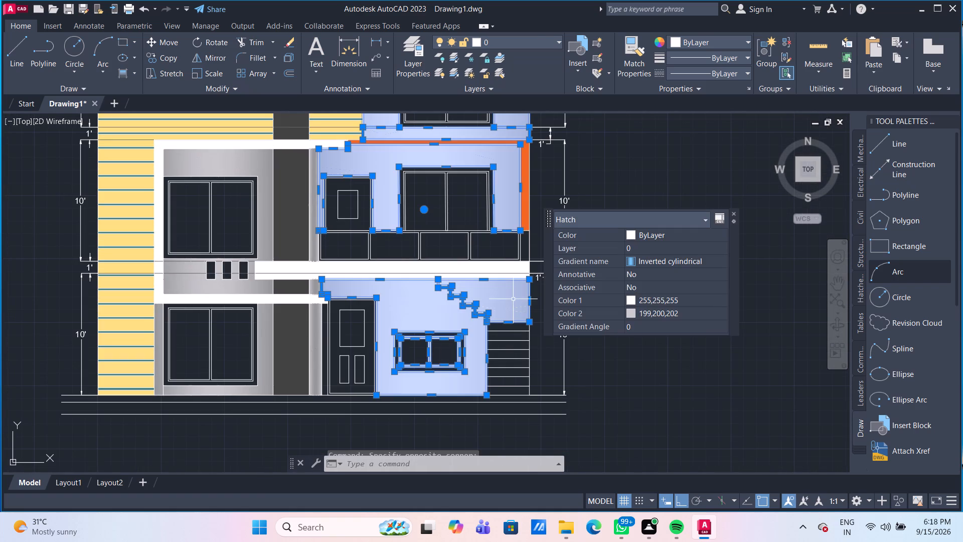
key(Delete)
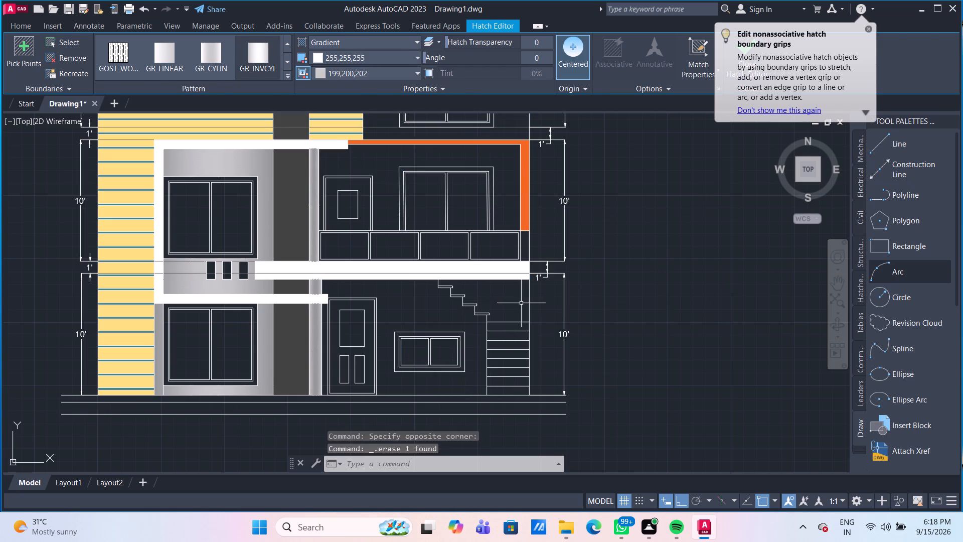
Fill only the top-floor wall around its window and the 1' band beneath it with the white-to-grey GR_INVCYL gradient.
scroll(459, 278, down, 2)
scroll(452, 288, up, 2)
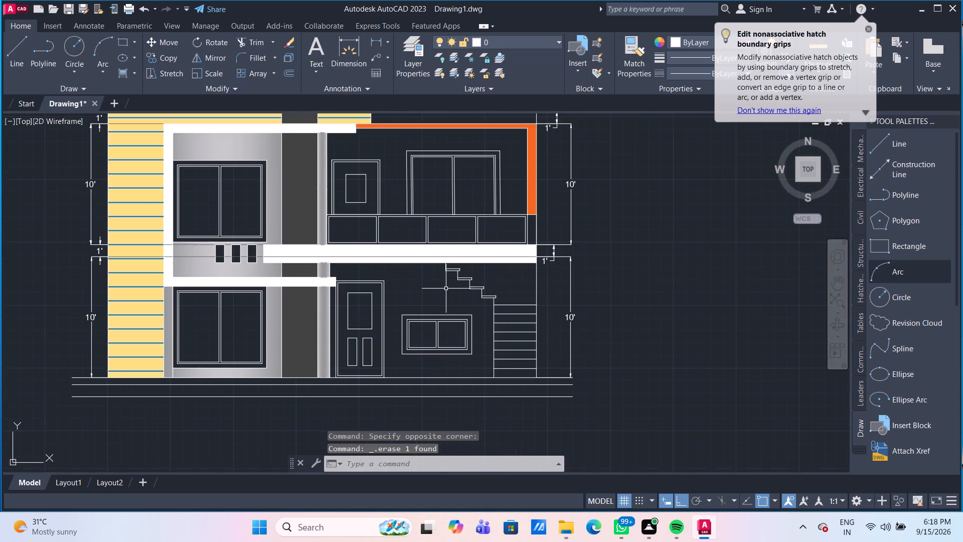
scroll(446, 289, up, 2)
middle_drag(448, 284, 464, 434)
scroll(460, 358, down, 3)
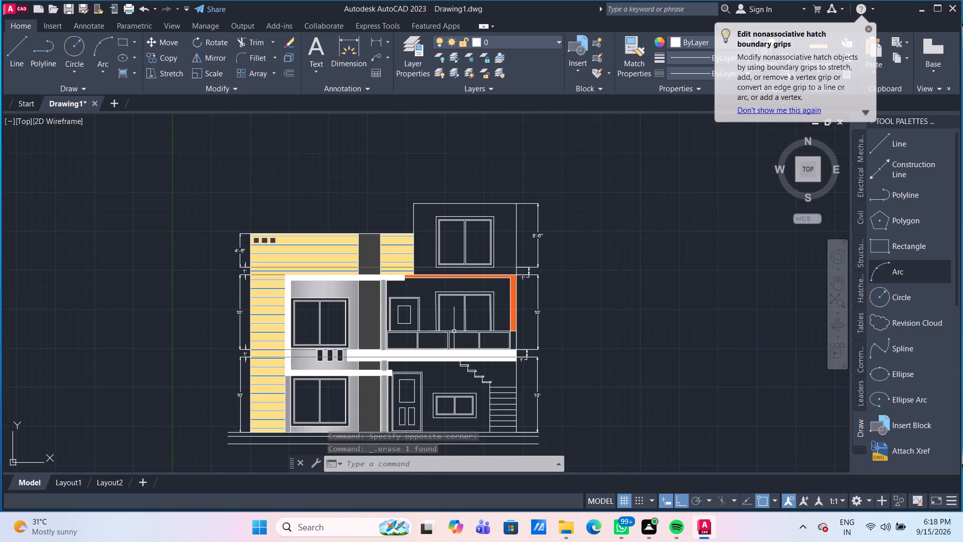
click(127, 72)
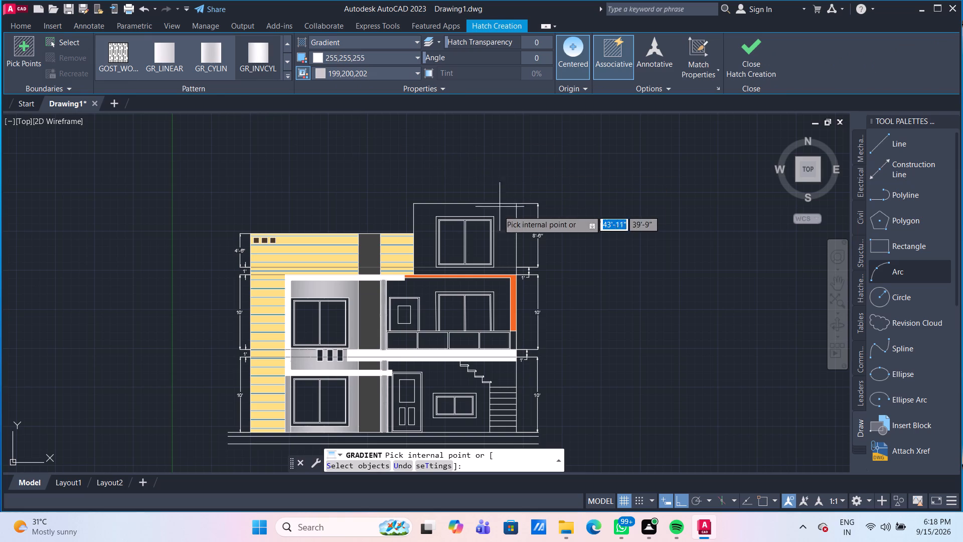
click(503, 222)
scroll(490, 256, up, 2)
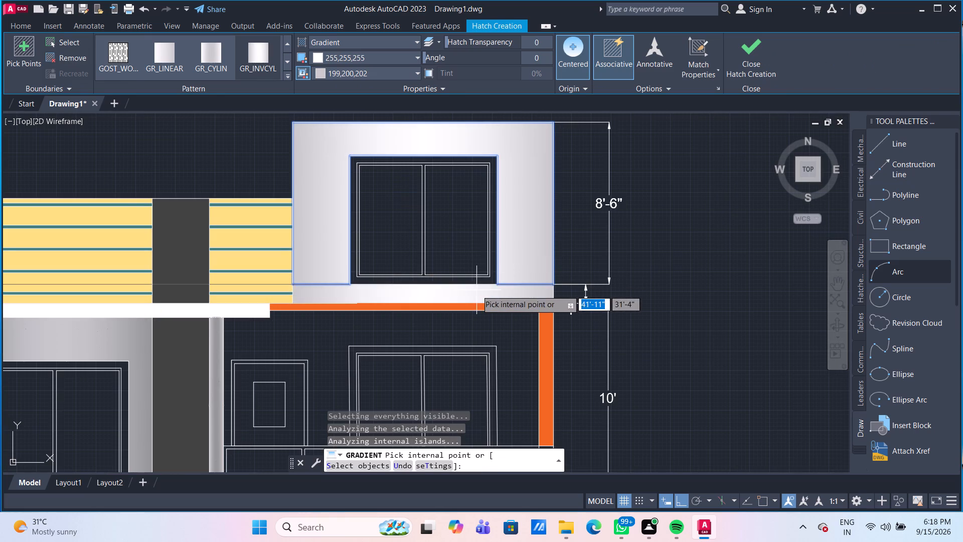
click(477, 291)
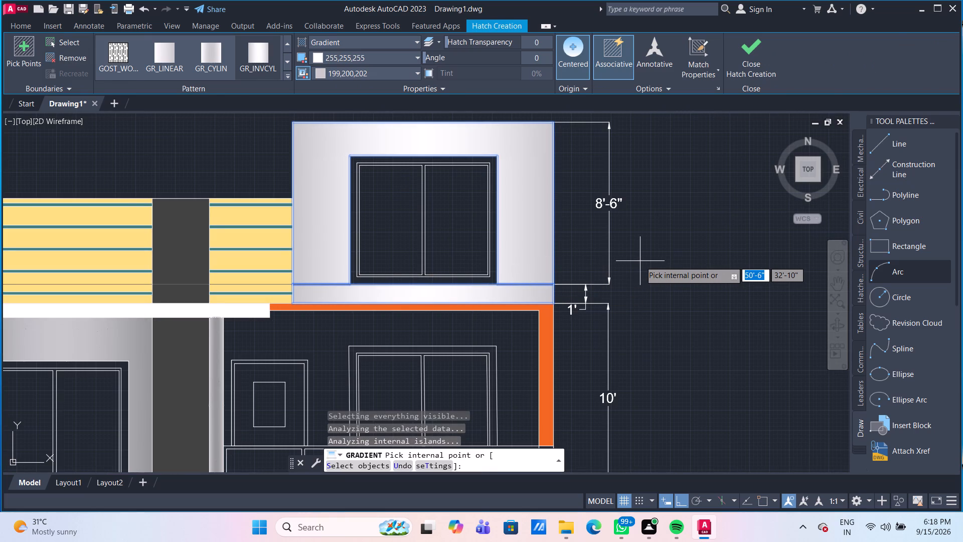
key(Escape)
scroll(626, 259, down, 2)
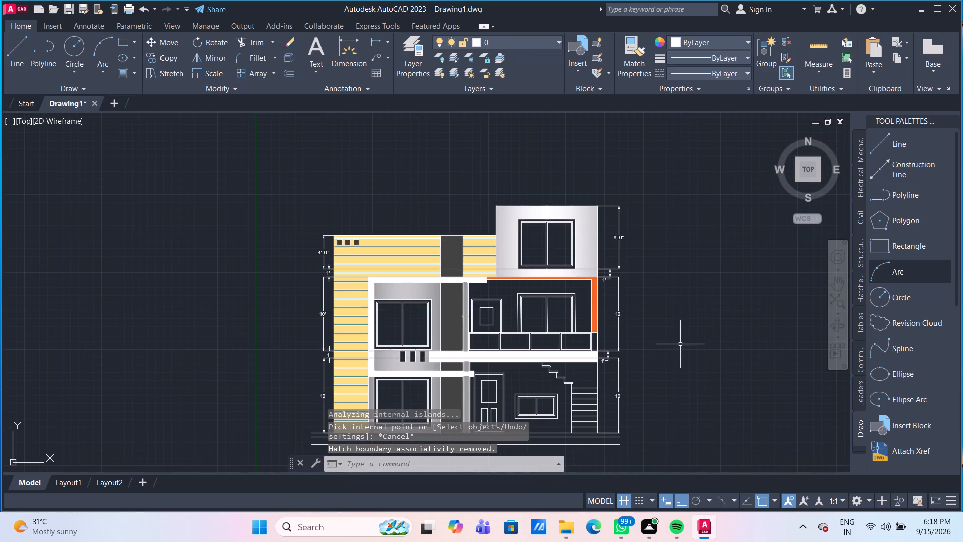
Fill the balcony wall around its door and window with the white-to-grey gradient as a separate hatch.
middle_drag(690, 340, 654, 265)
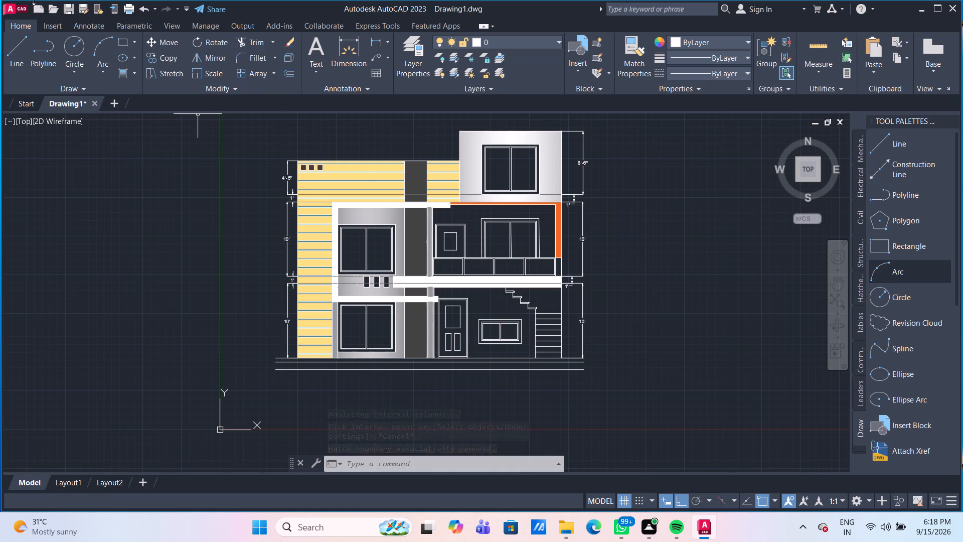
click(123, 73)
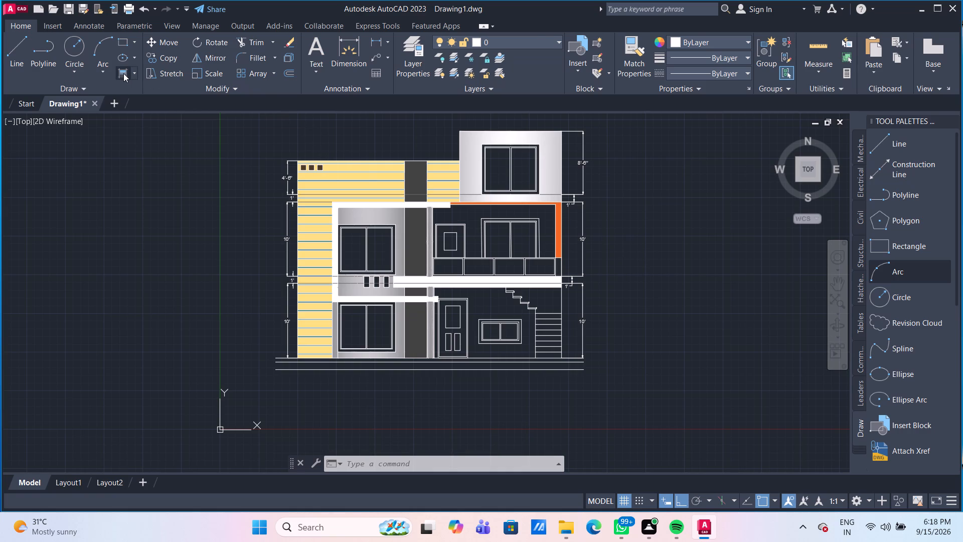
click(473, 214)
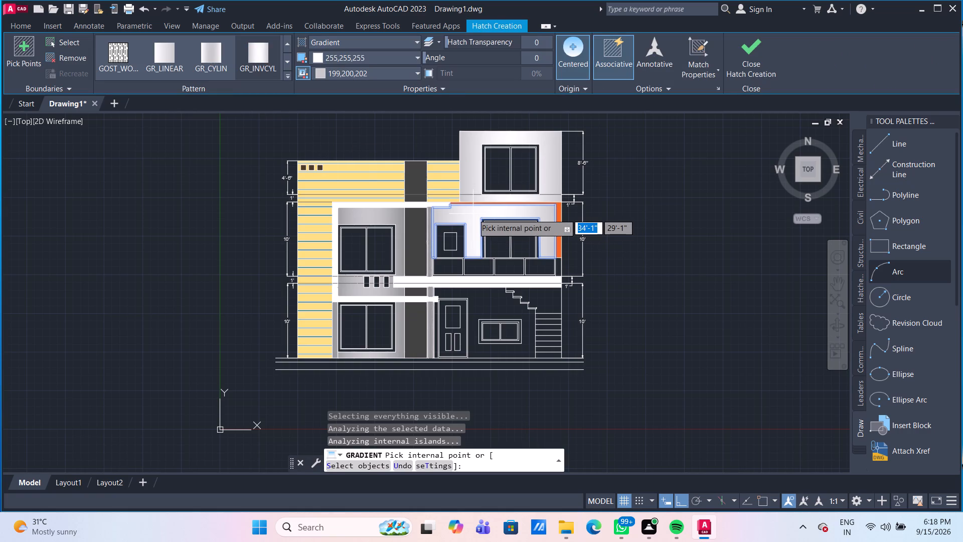
key(Escape)
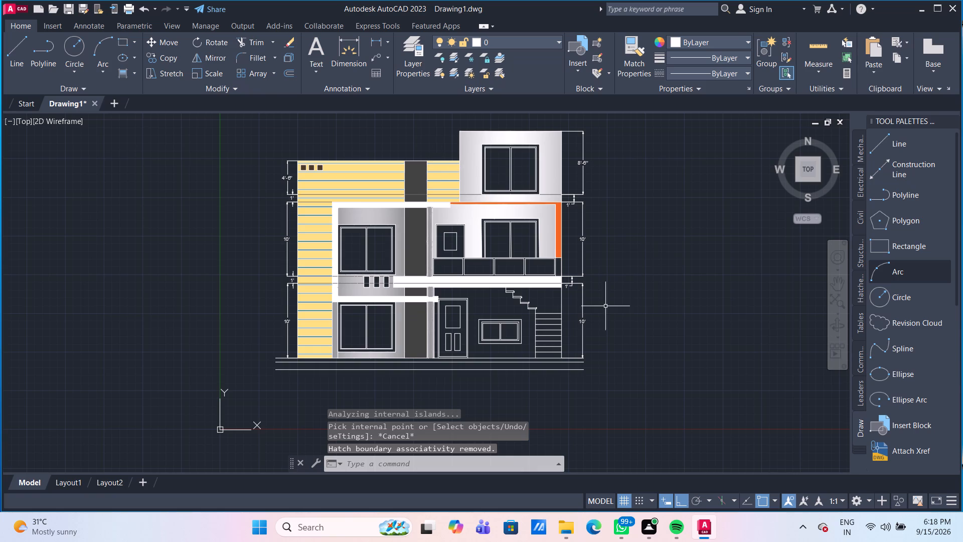
Fill the ground-floor wall around the entrance door and small window, up to the stair outline, with the same white-to-grey gradient.
scroll(498, 310, up, 1)
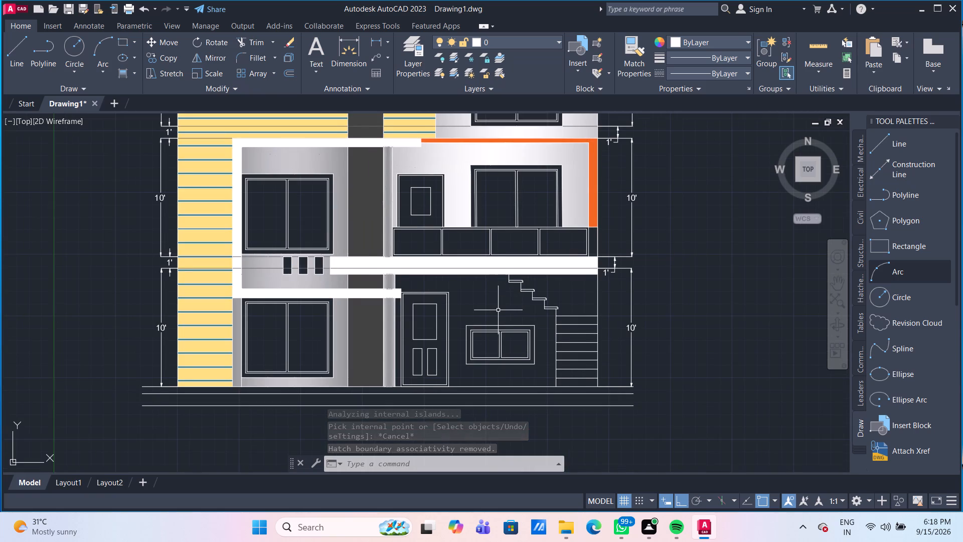
middle_drag(498, 310, 489, 298)
scroll(487, 293, down, 2)
scroll(487, 293, up, 1)
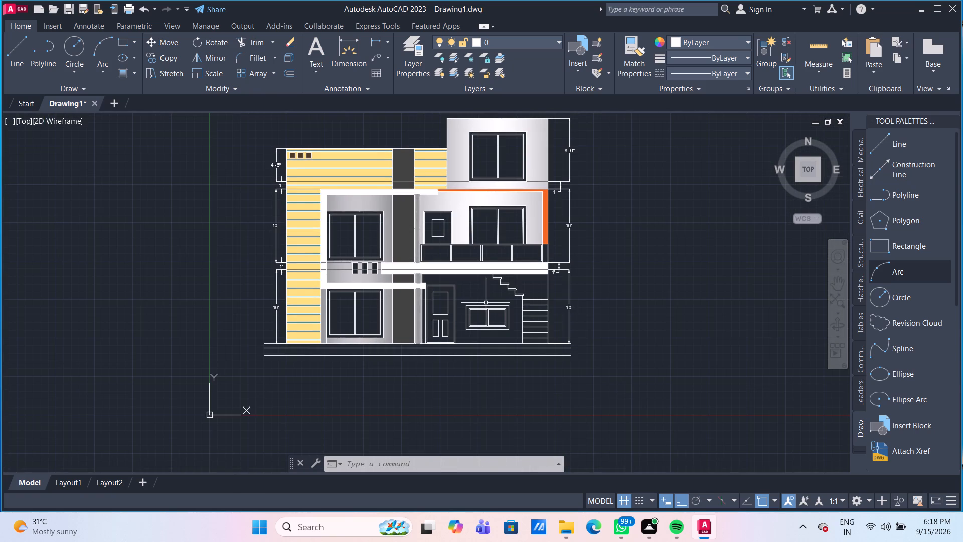
middle_drag(486, 303, 458, 315)
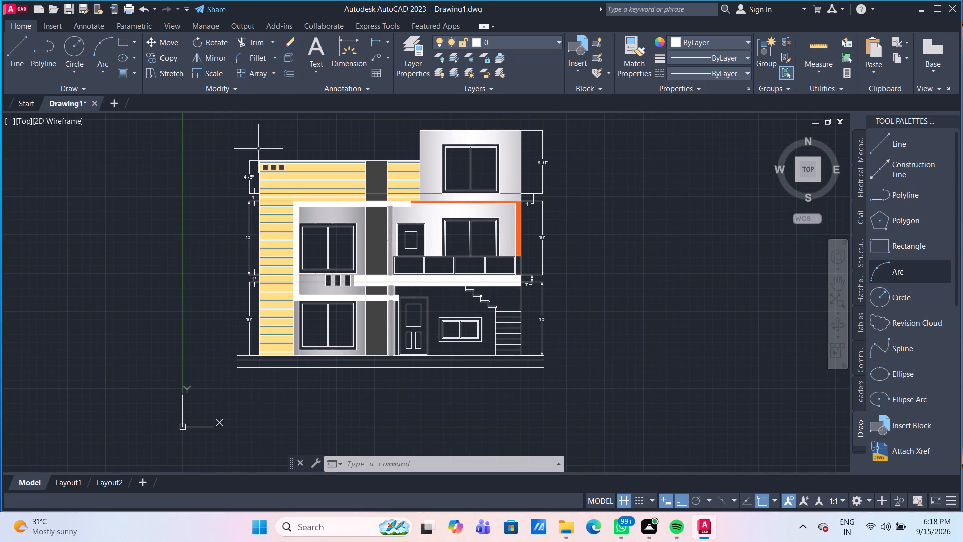
click(125, 72)
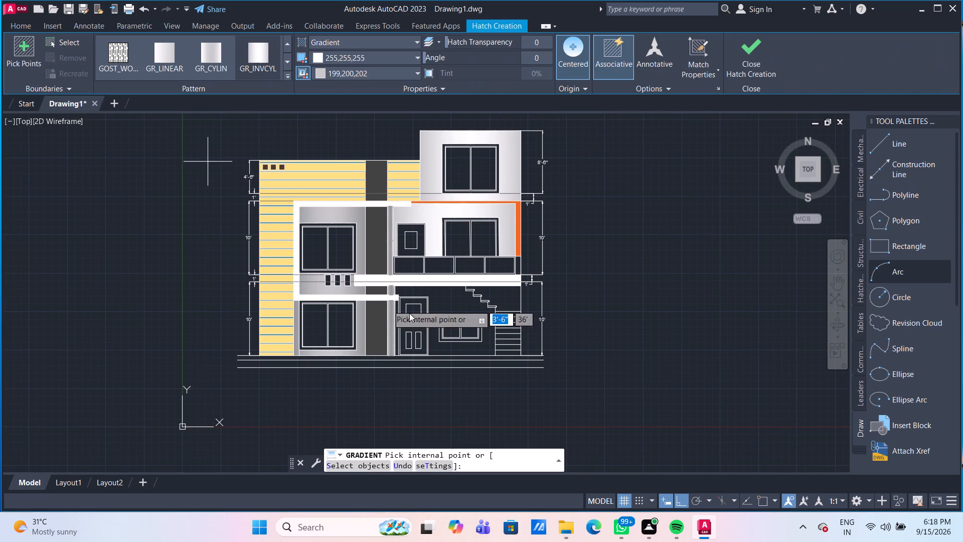
click(454, 300)
key(Escape)
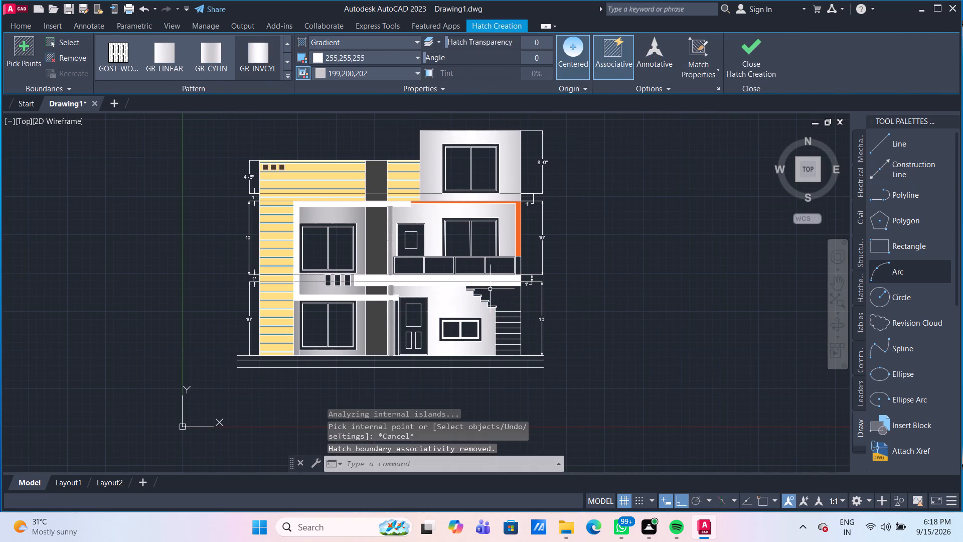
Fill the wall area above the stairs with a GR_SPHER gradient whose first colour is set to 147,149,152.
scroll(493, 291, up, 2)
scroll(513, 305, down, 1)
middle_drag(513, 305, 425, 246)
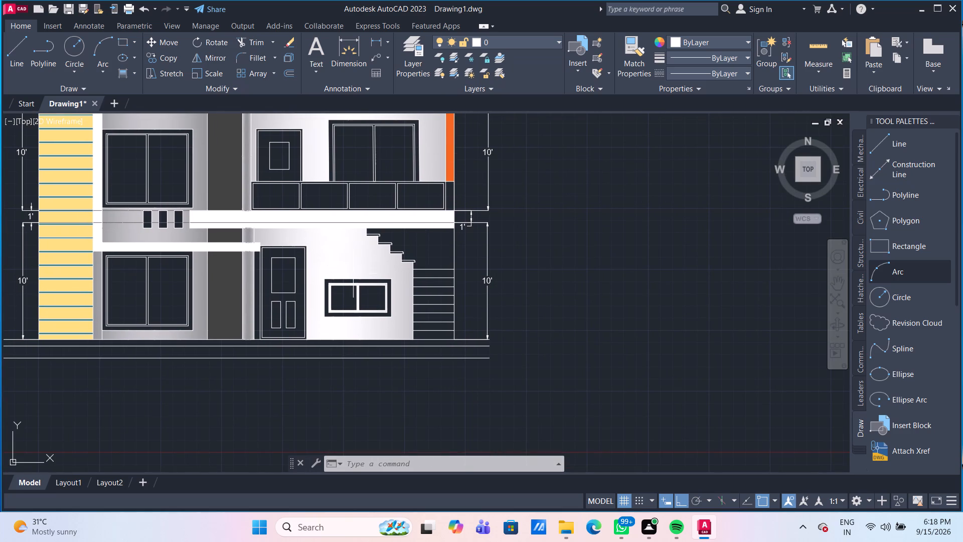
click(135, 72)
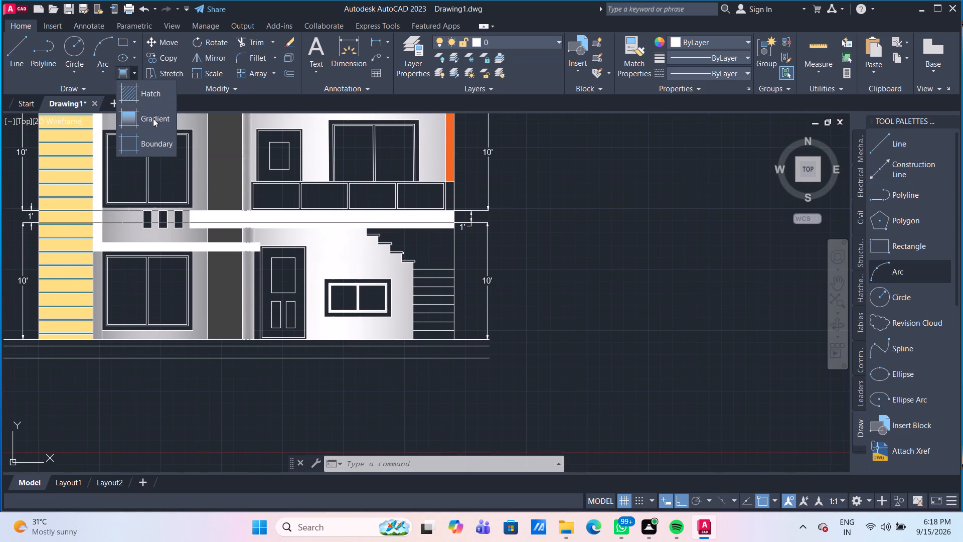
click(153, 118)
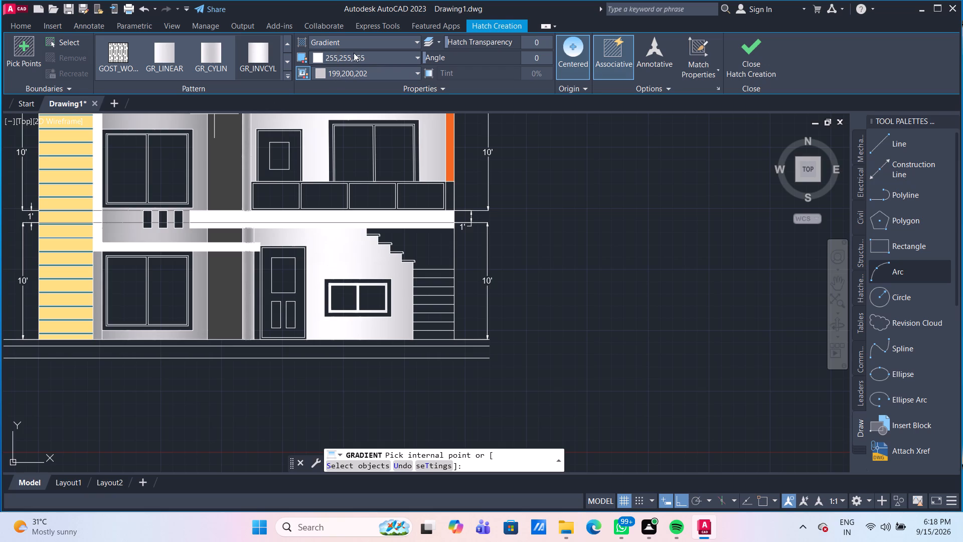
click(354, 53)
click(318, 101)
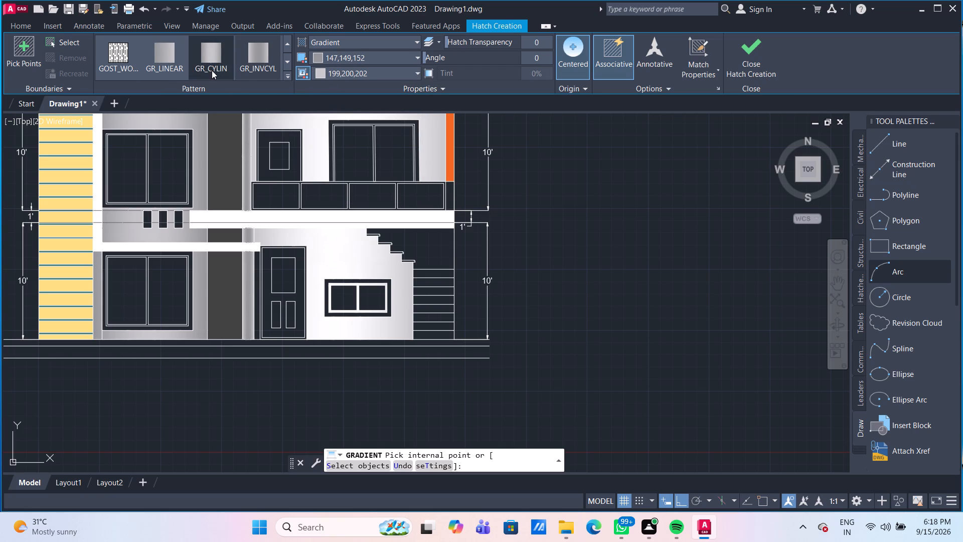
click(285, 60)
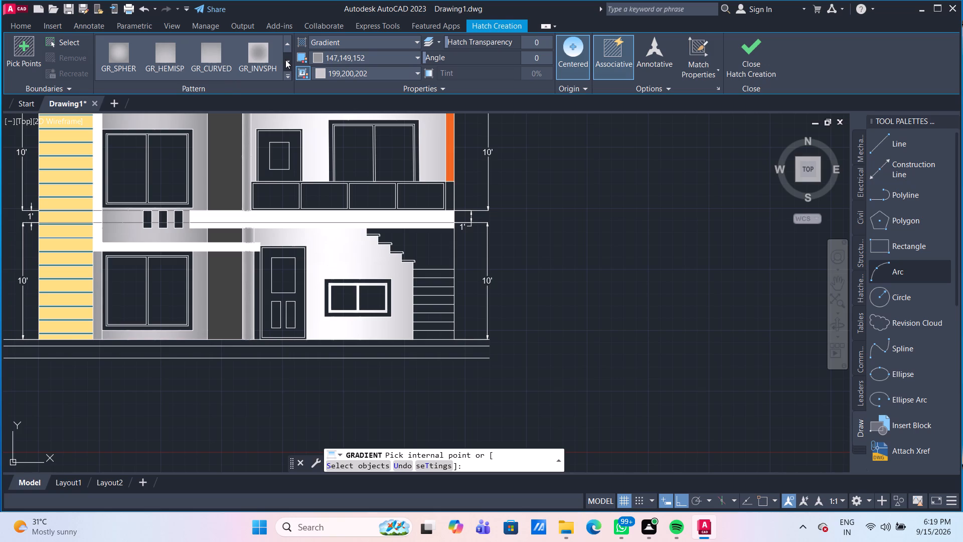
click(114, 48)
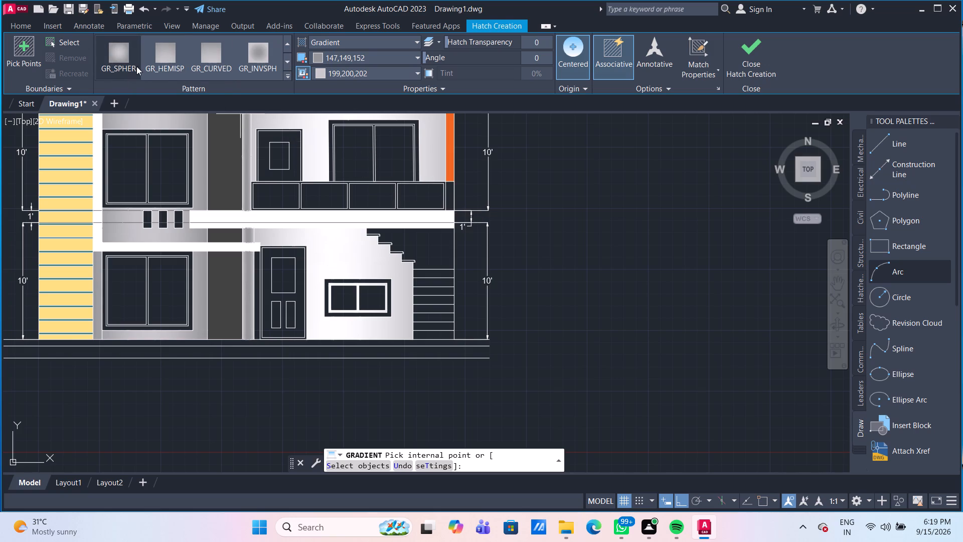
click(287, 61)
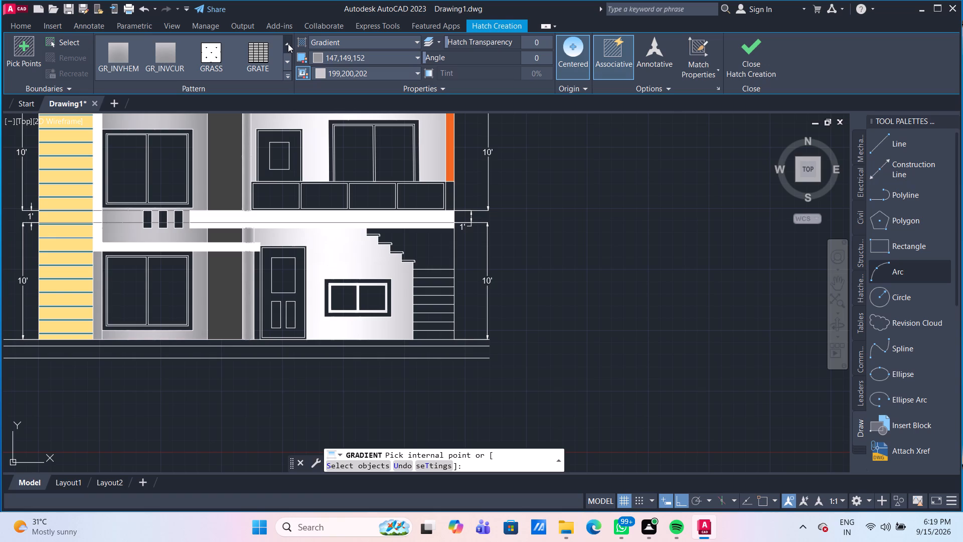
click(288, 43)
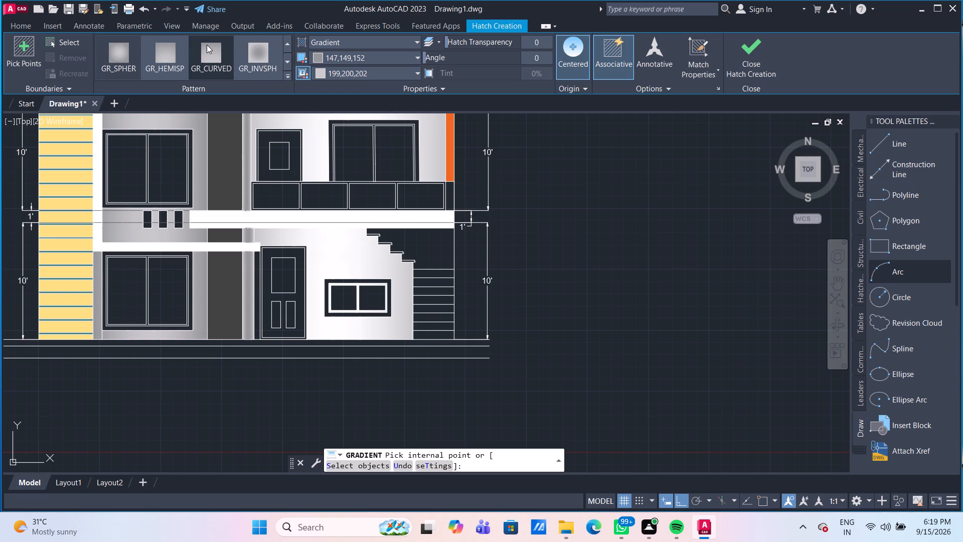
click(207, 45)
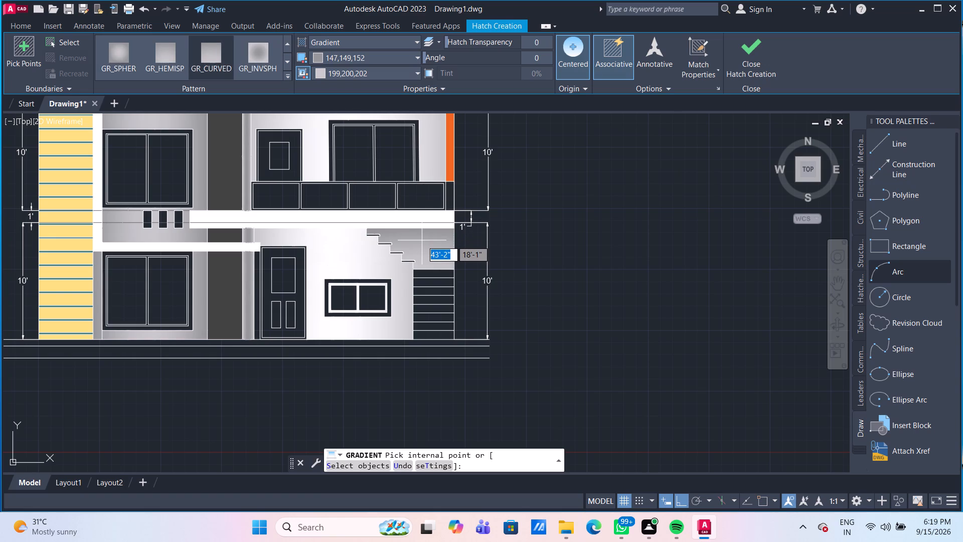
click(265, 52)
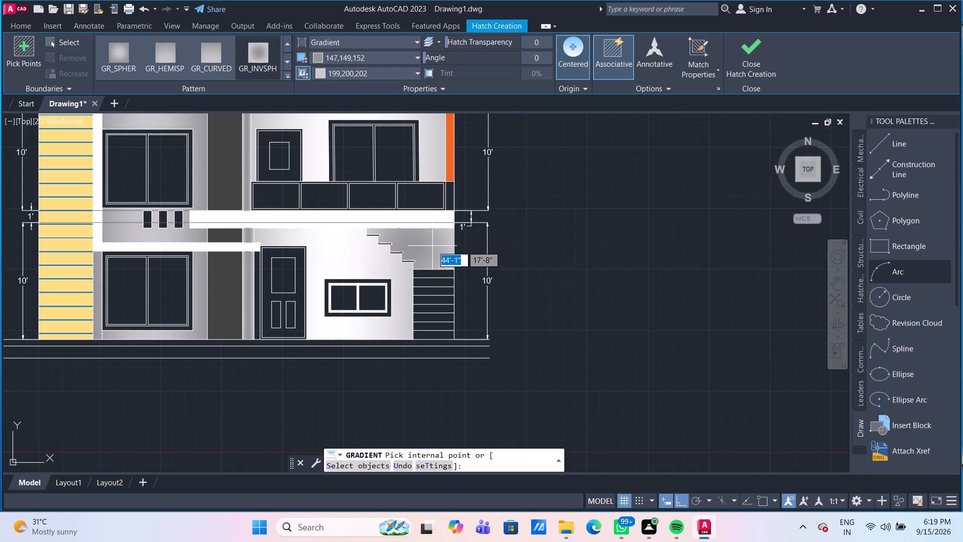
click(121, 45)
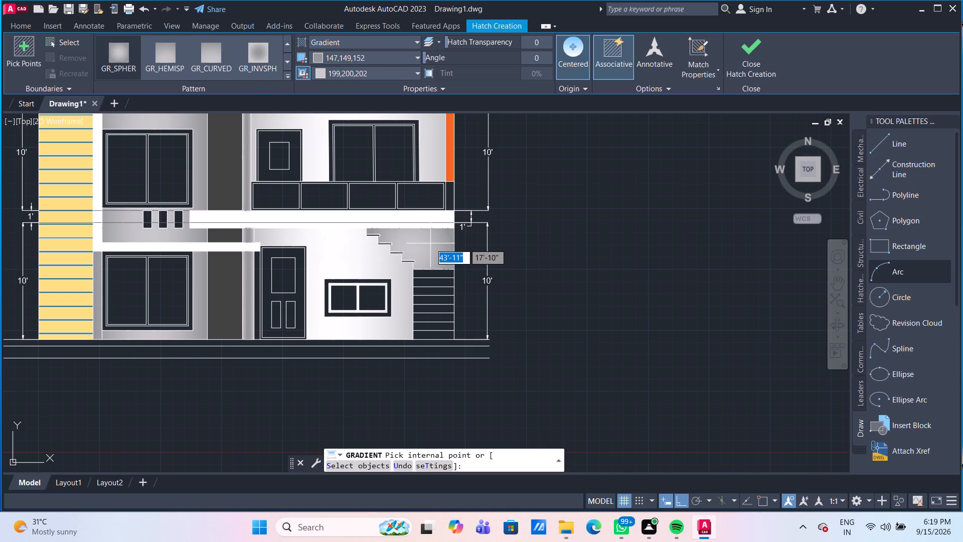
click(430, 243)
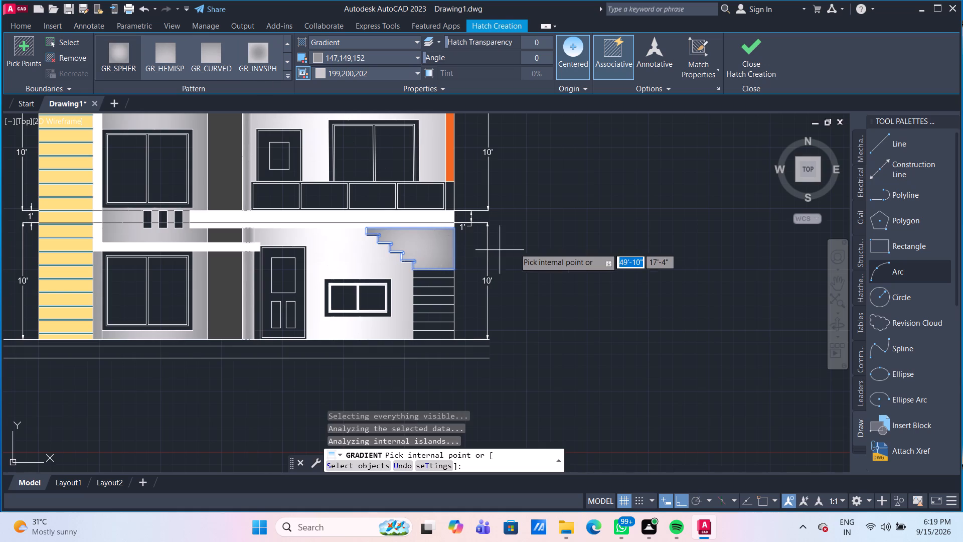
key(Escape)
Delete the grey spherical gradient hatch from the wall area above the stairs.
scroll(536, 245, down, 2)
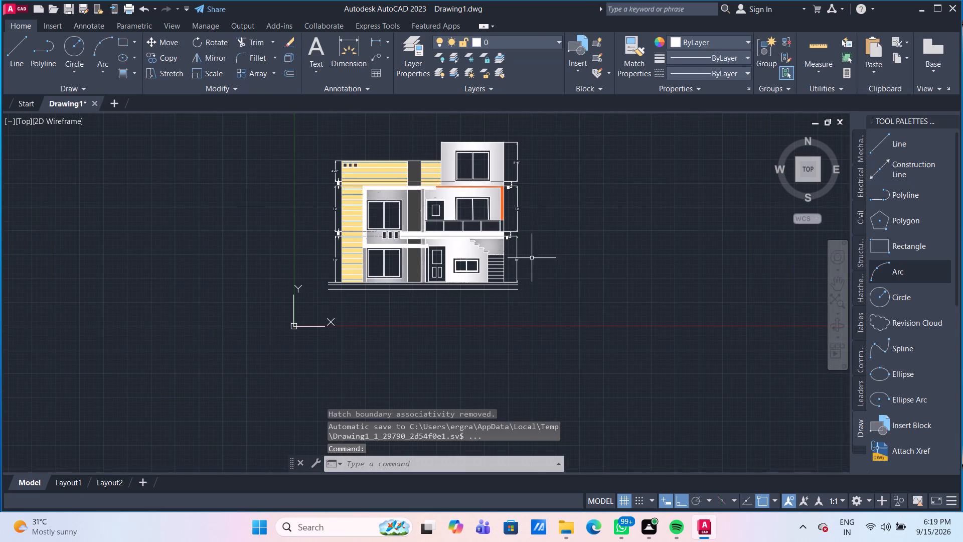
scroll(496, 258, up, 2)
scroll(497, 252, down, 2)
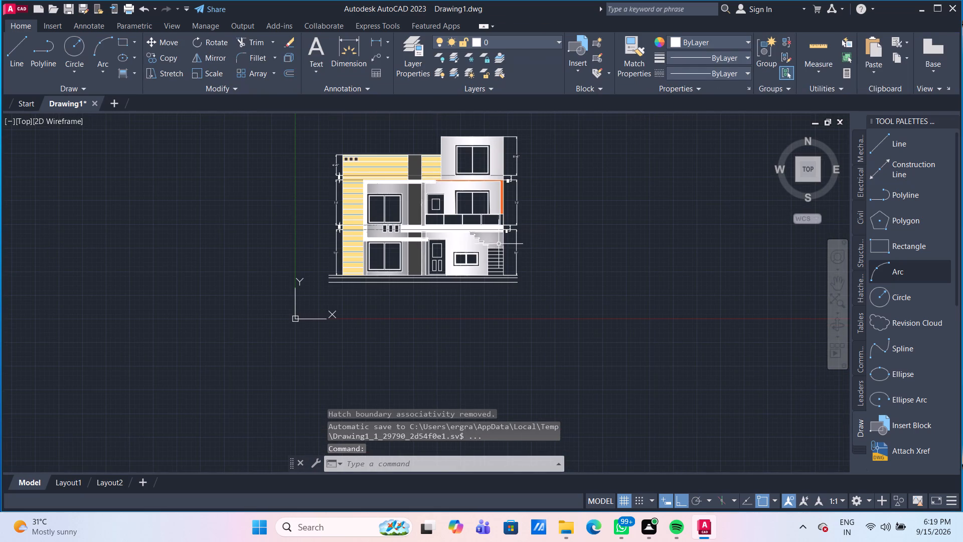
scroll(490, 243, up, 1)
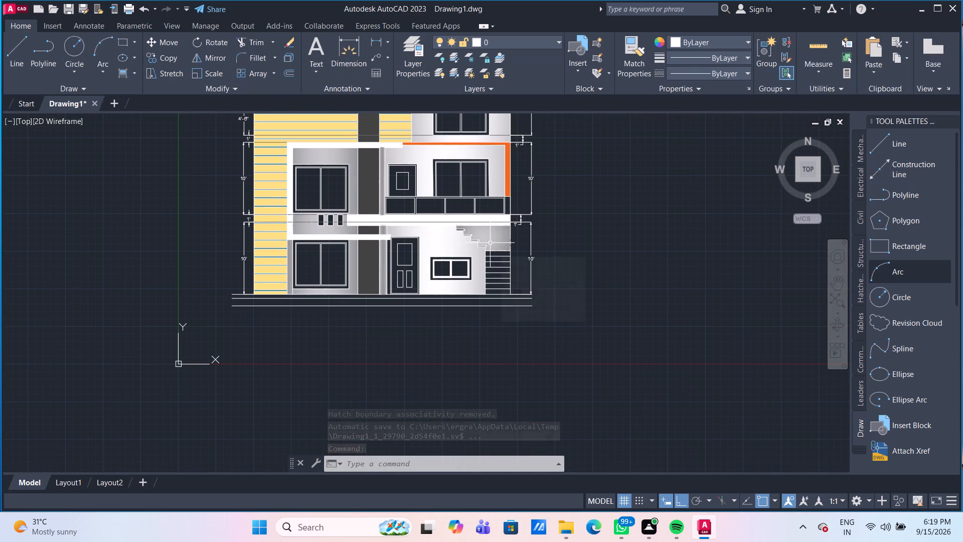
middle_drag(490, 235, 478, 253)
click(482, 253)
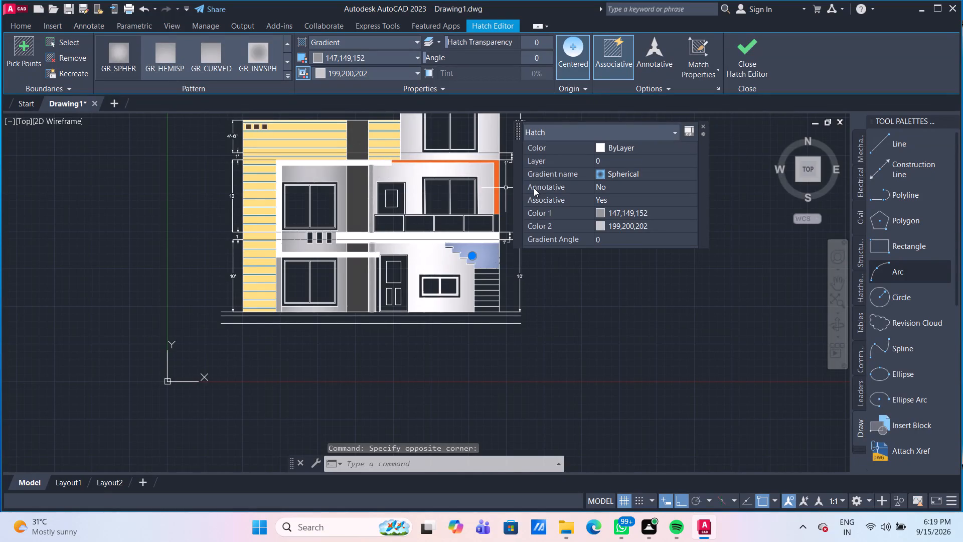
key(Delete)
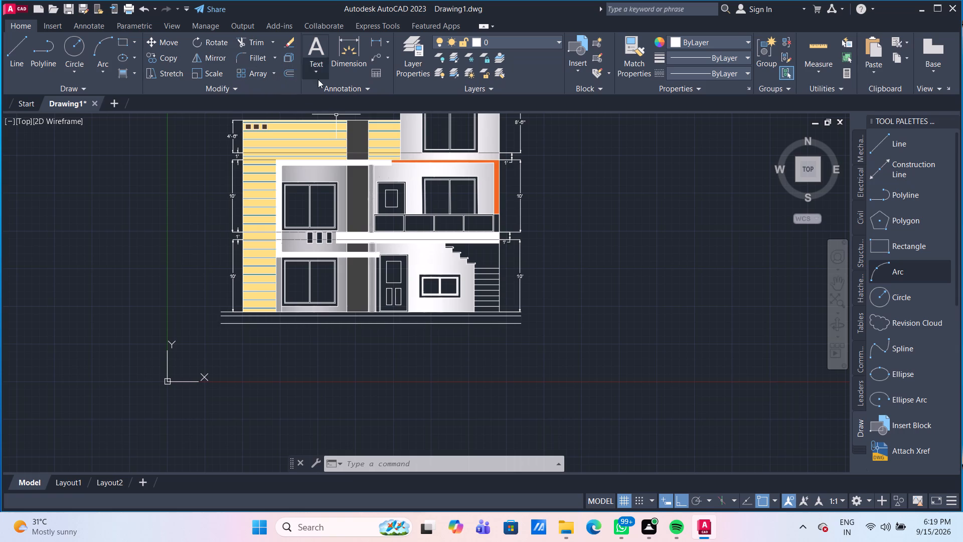
Start a gradient hatch for the wall above the stairs, trying second colours 99,100,102, 206,204,230, 215,235,210 and 221,179,212, the last with GR_SPHER.
click(126, 74)
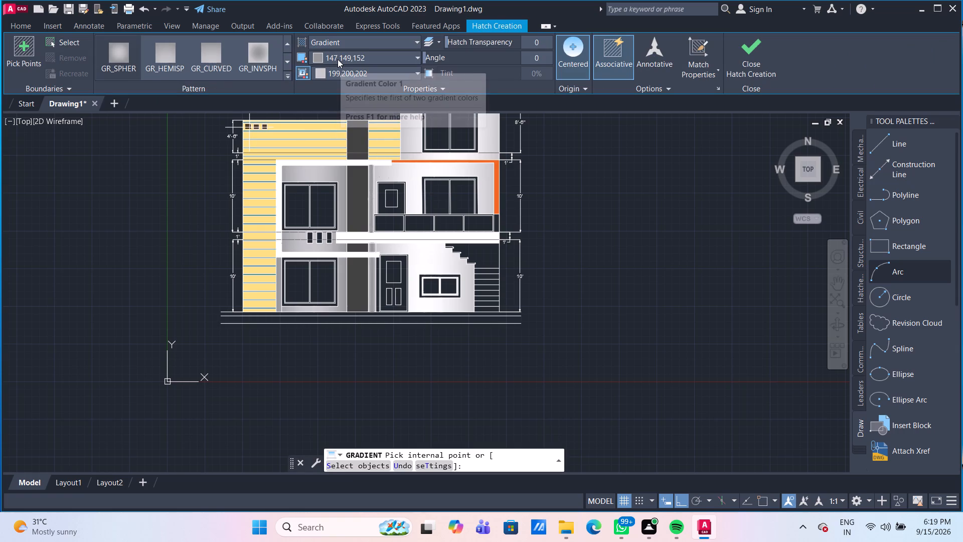
click(341, 72)
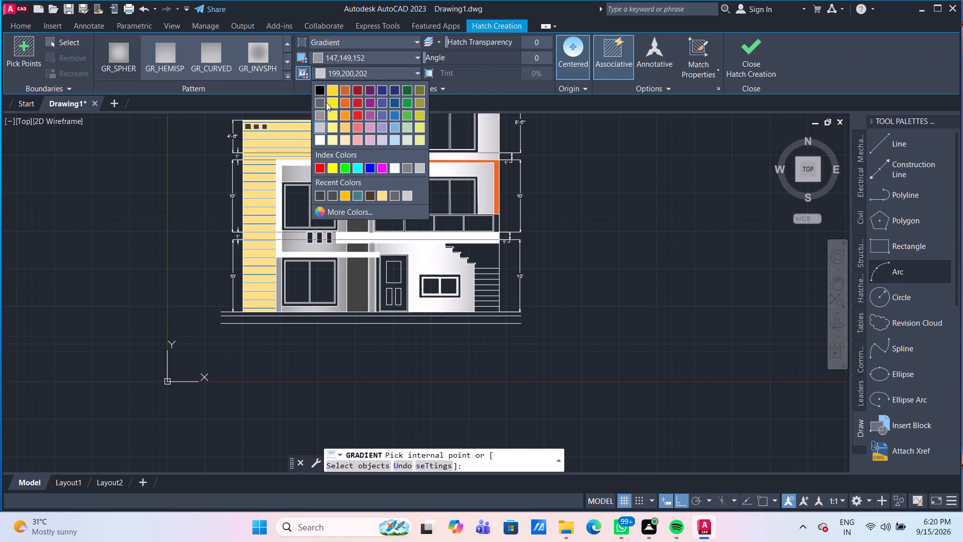
click(318, 104)
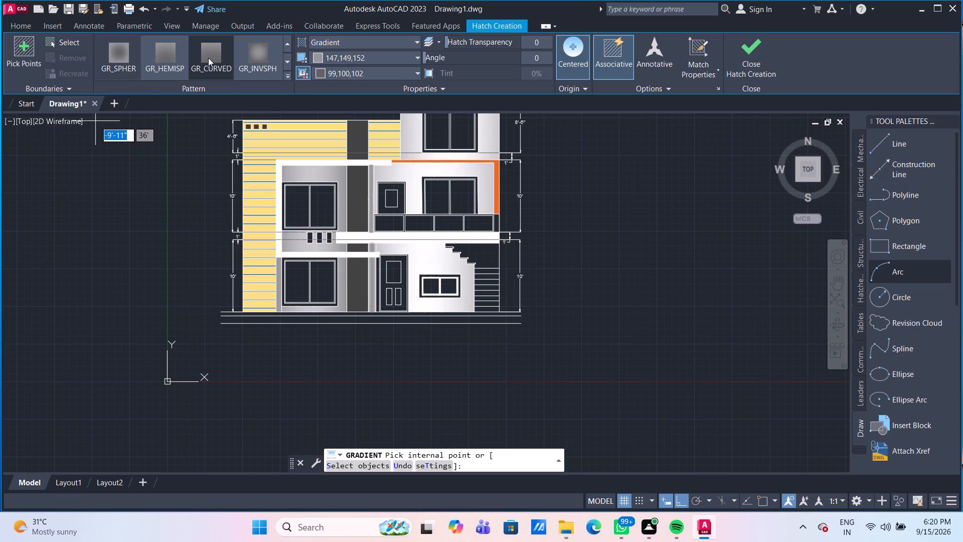
click(253, 59)
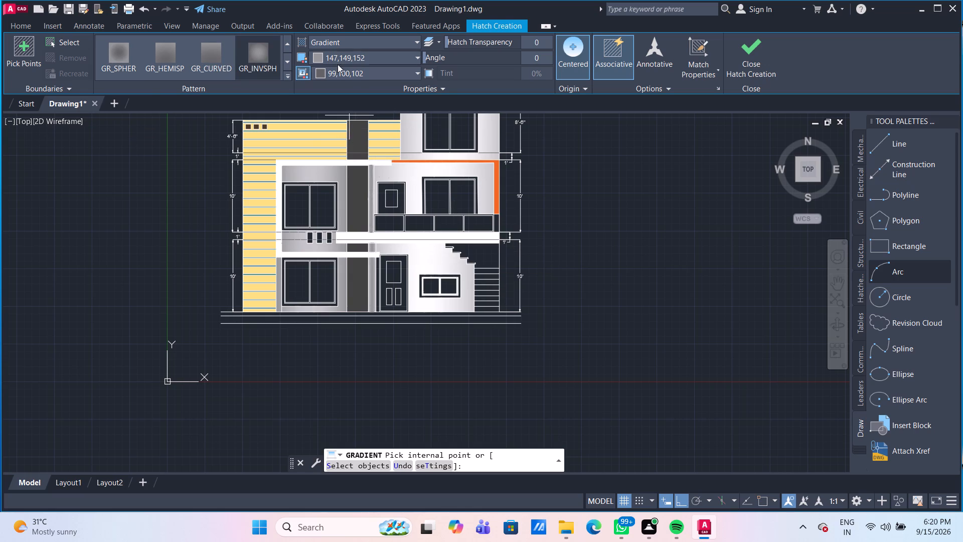
click(324, 69)
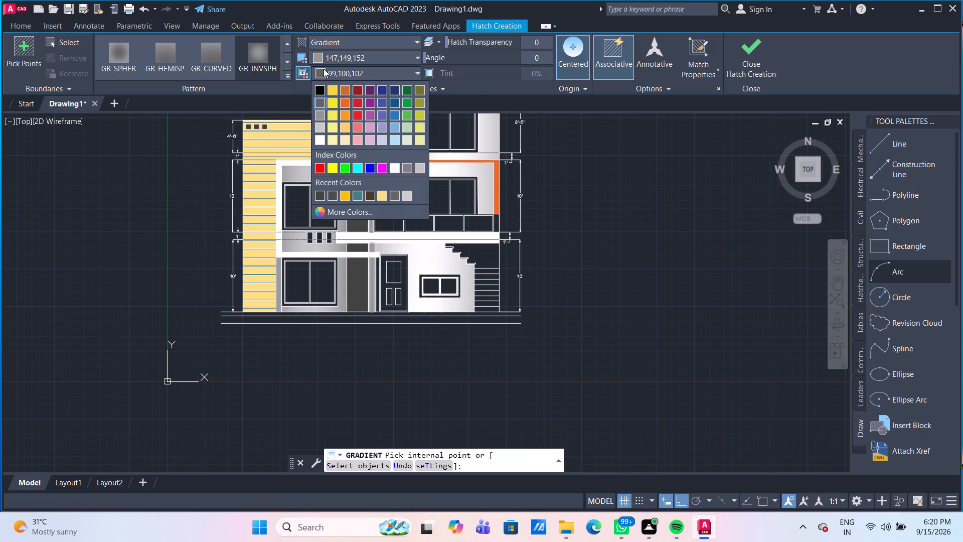
click(378, 142)
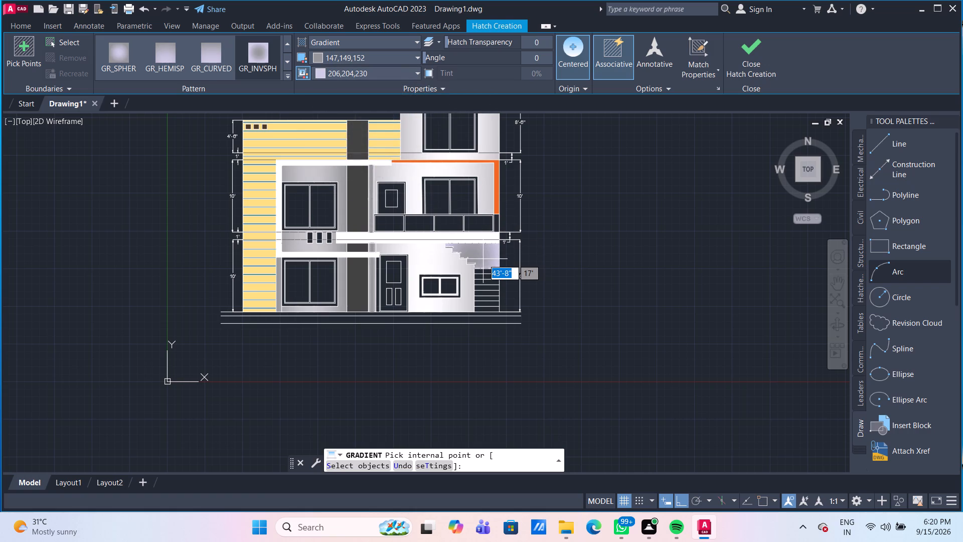
click(403, 71)
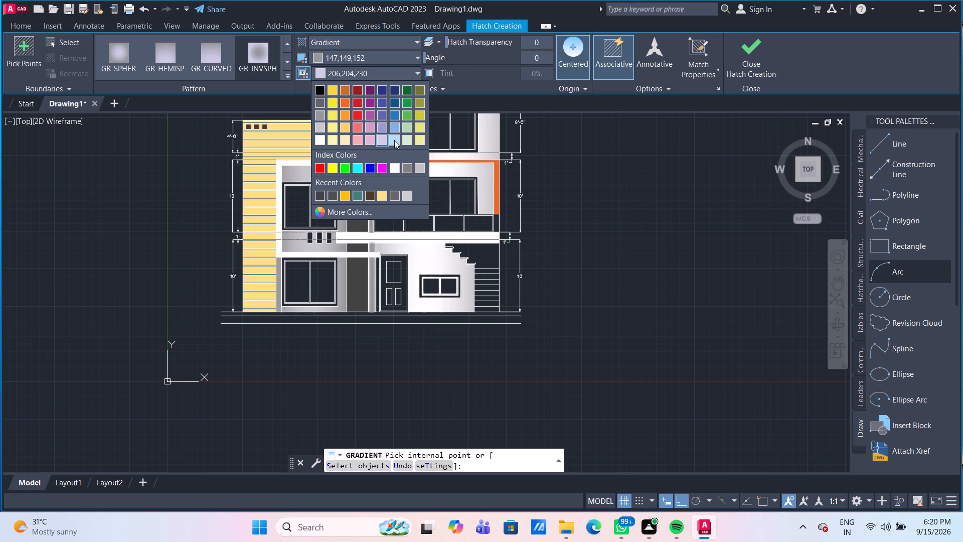
click(408, 139)
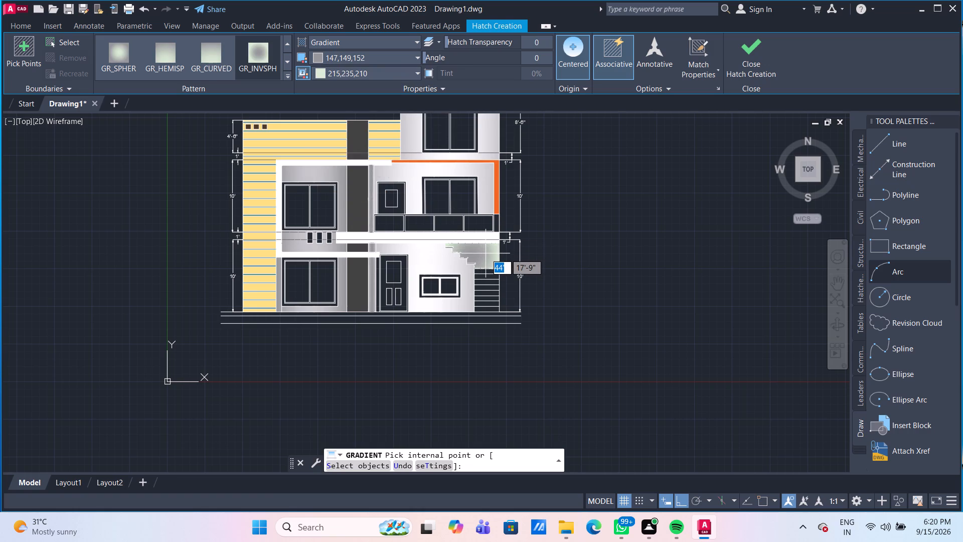
click(356, 74)
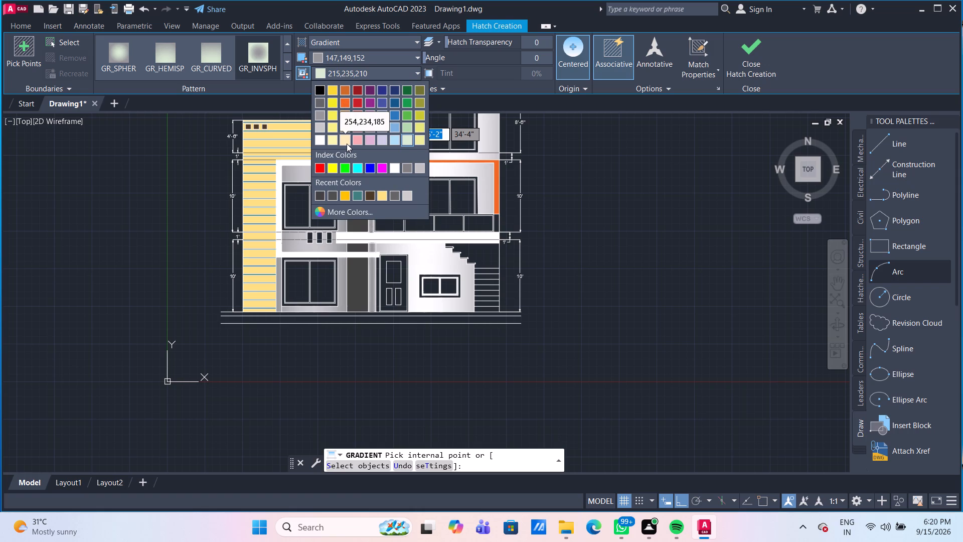
click(371, 139)
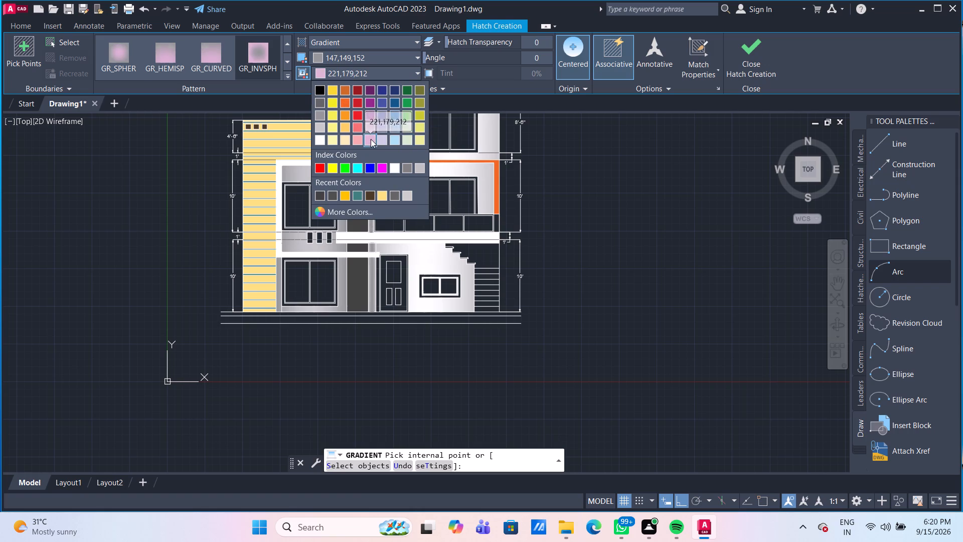
scroll(270, 61, down, 1)
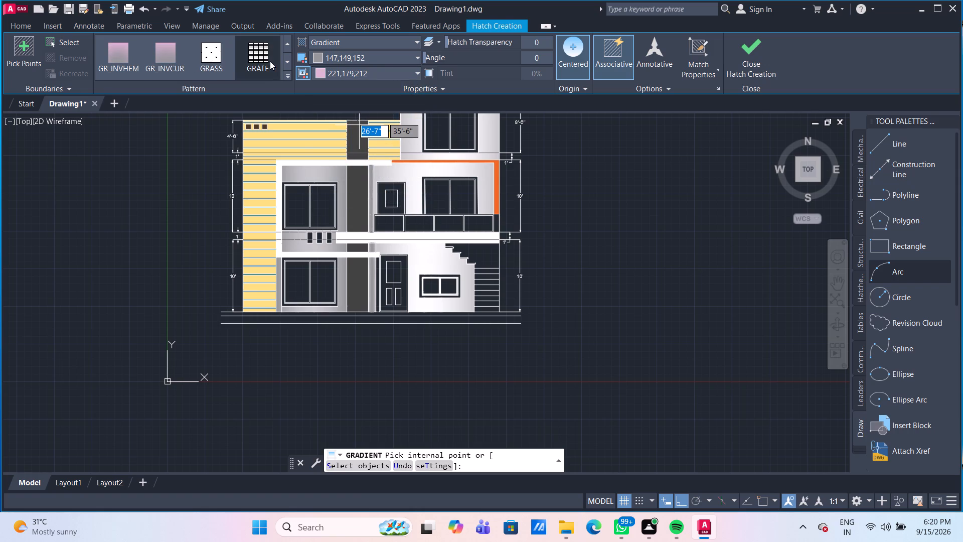
click(167, 48)
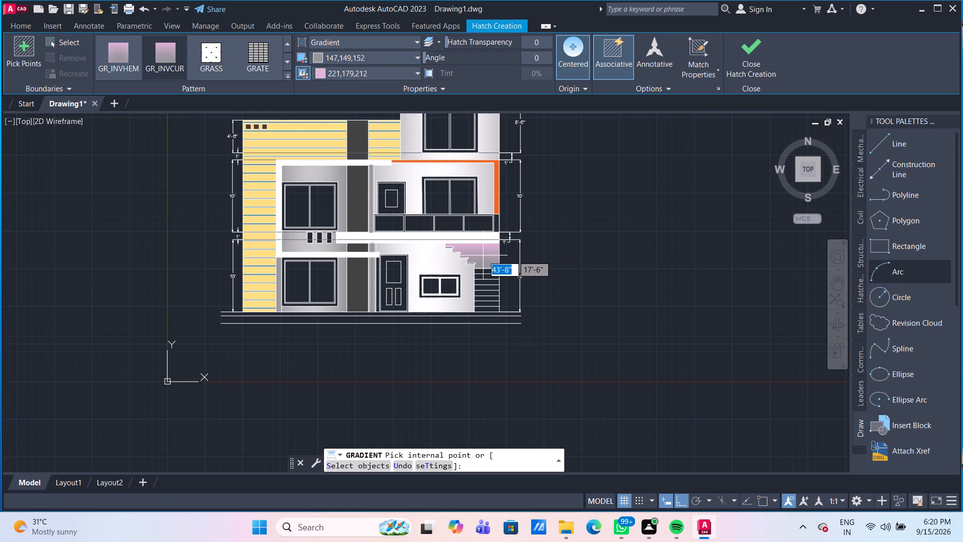
click(290, 40)
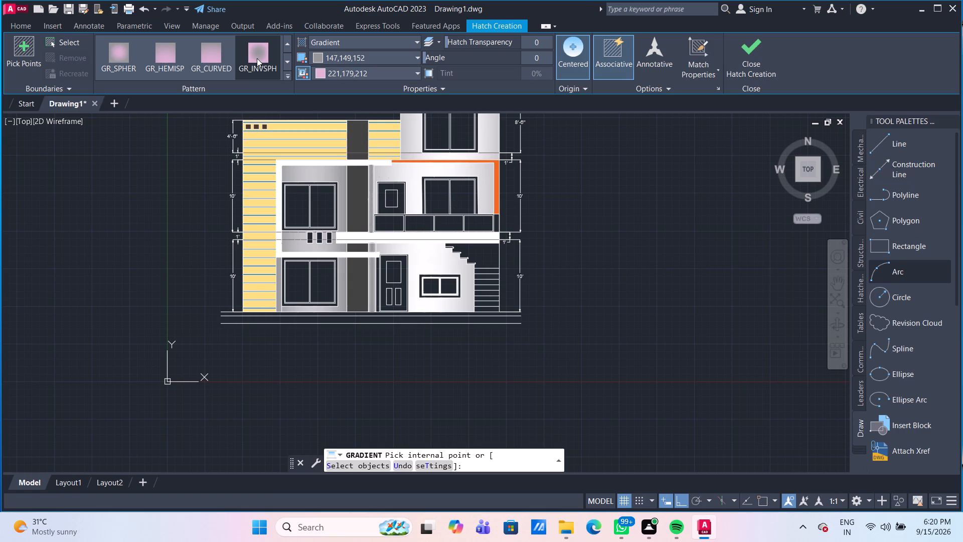
click(111, 60)
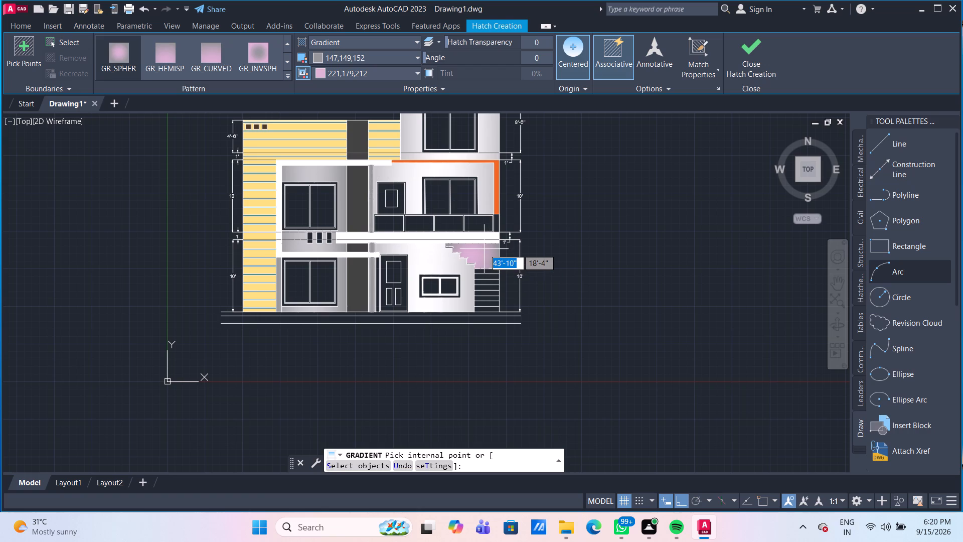
Fill the wall area above the stairs with a GR_INVCUR gradient using colours 199,200,202 and 206,204,230.
scroll(484, 249, up, 2)
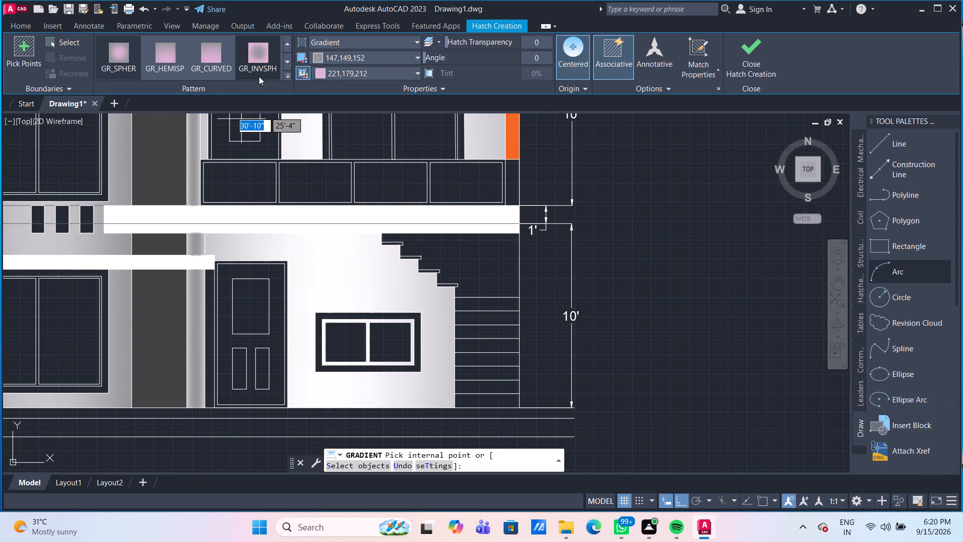
click(283, 59)
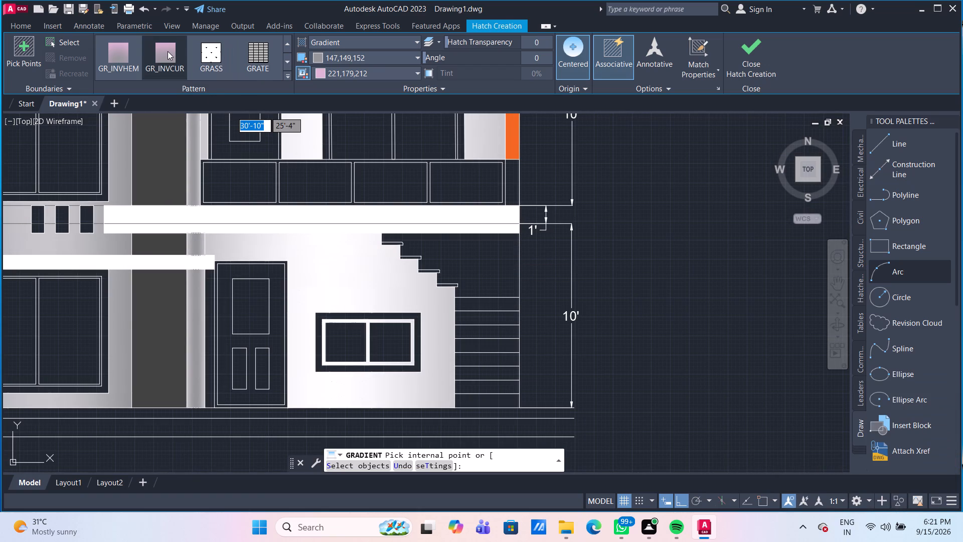
click(167, 51)
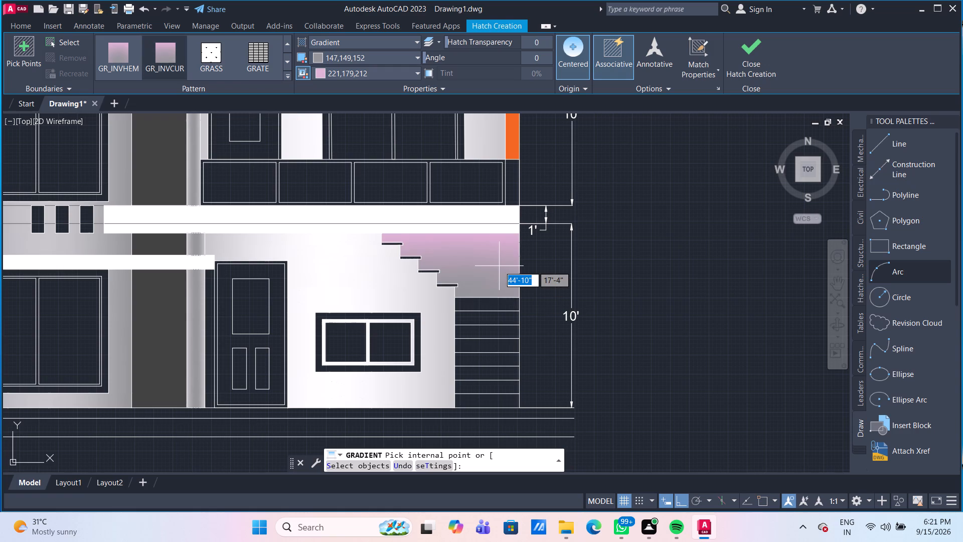
click(347, 58)
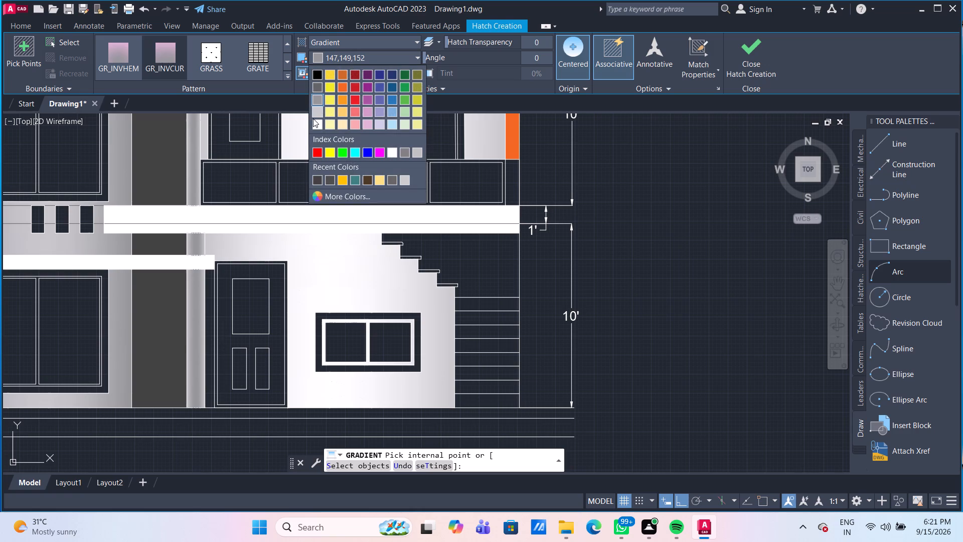
click(318, 112)
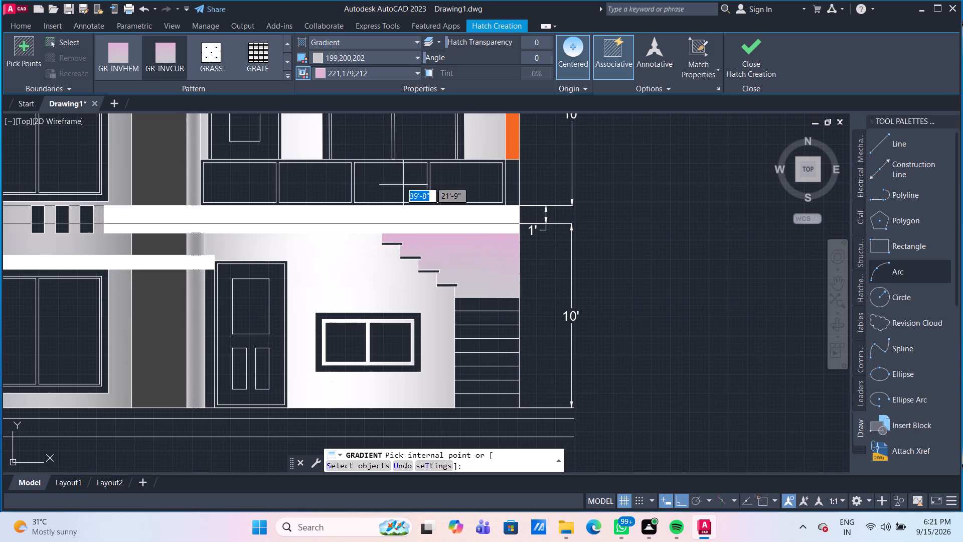
click(379, 76)
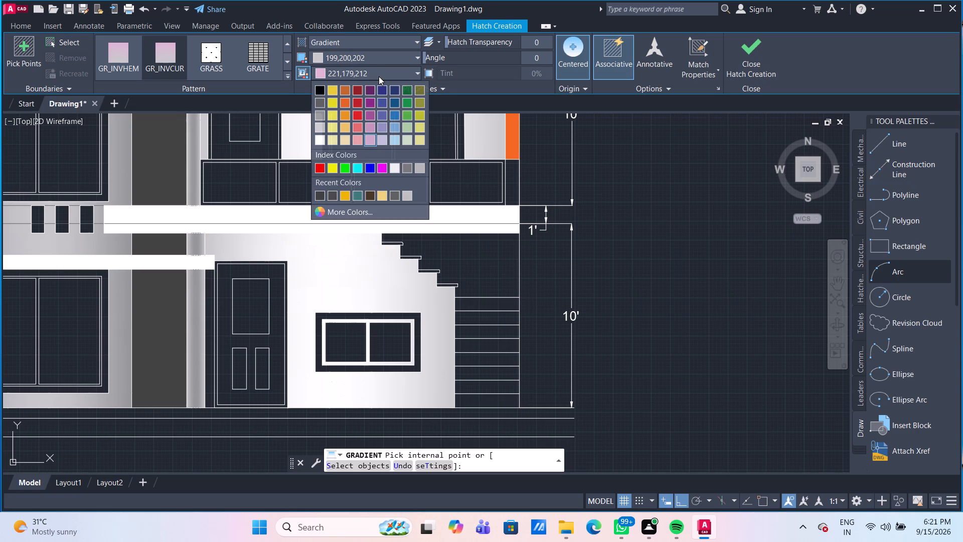
click(383, 143)
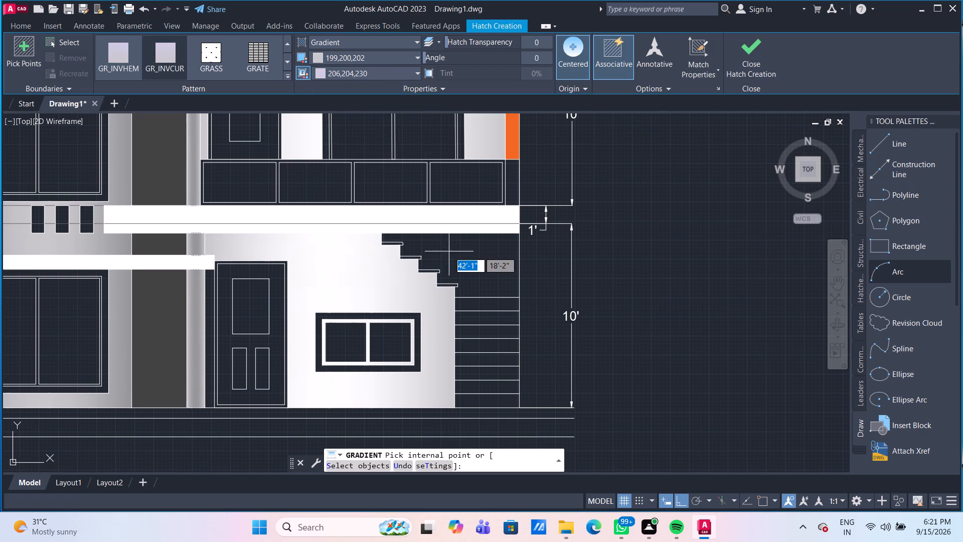
click(466, 263)
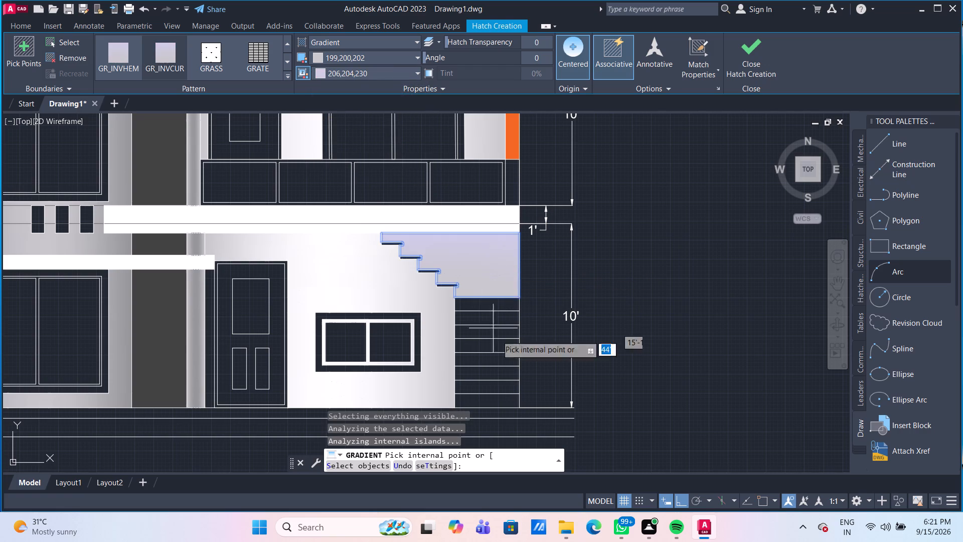
key(Escape)
Set the first colour of the gradient hatch above the stairs to 147,149,152.
scroll(492, 327, down, 1)
middle_drag(502, 339, 490, 327)
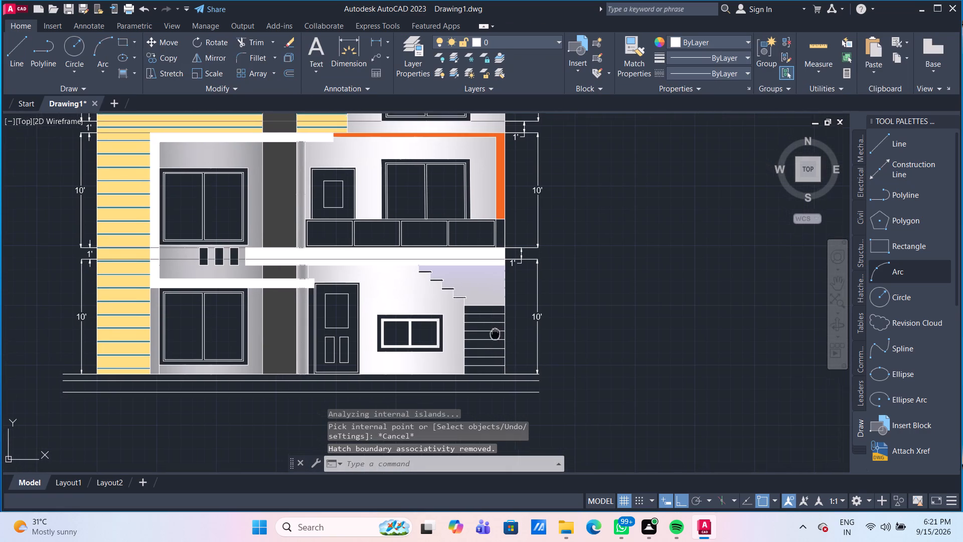
middle_drag(490, 327, 458, 275)
scroll(458, 275, down, 1)
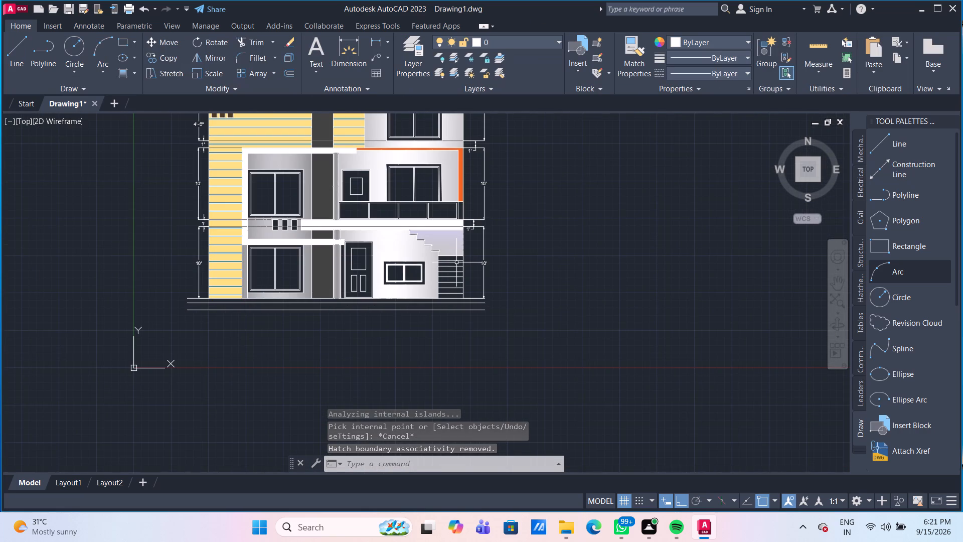
scroll(456, 262, up, 1)
click(450, 238)
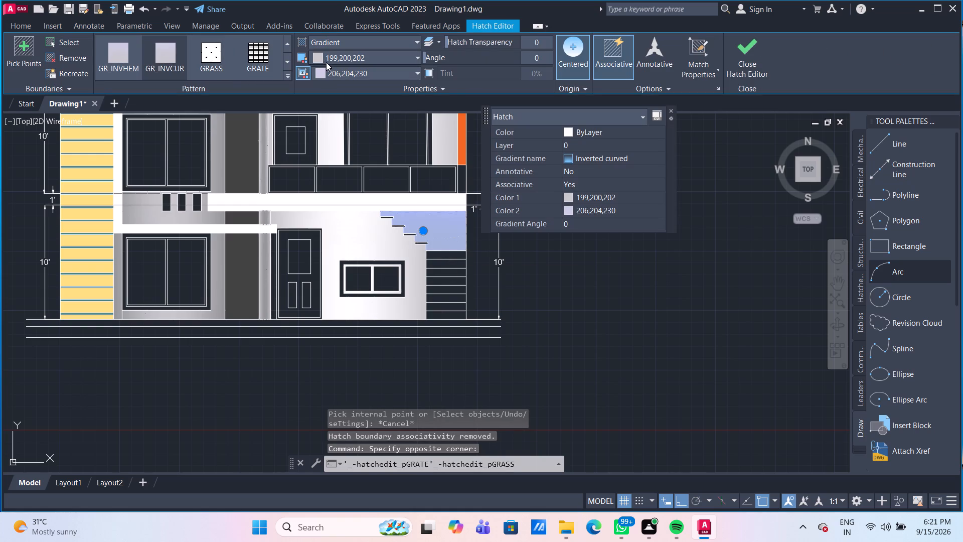
click(323, 59)
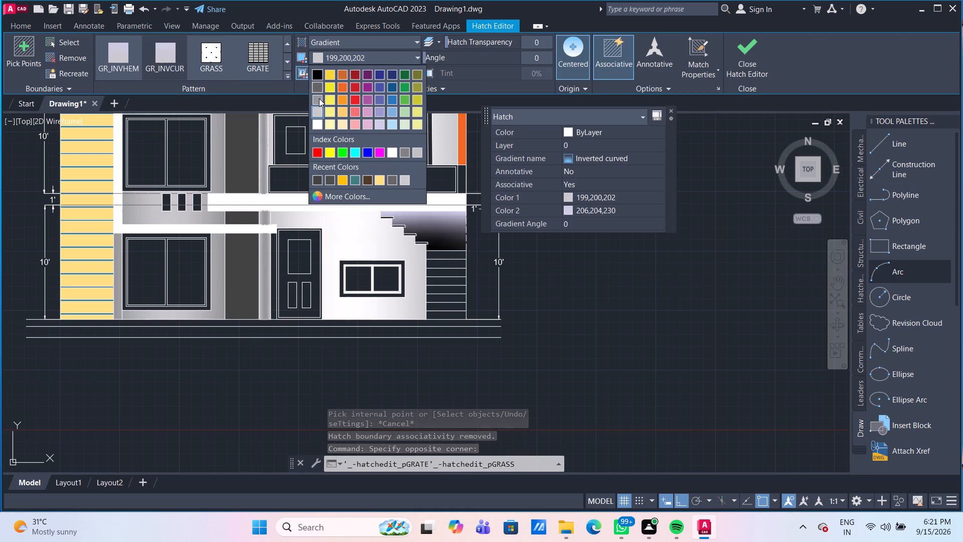
click(319, 98)
key(Escape)
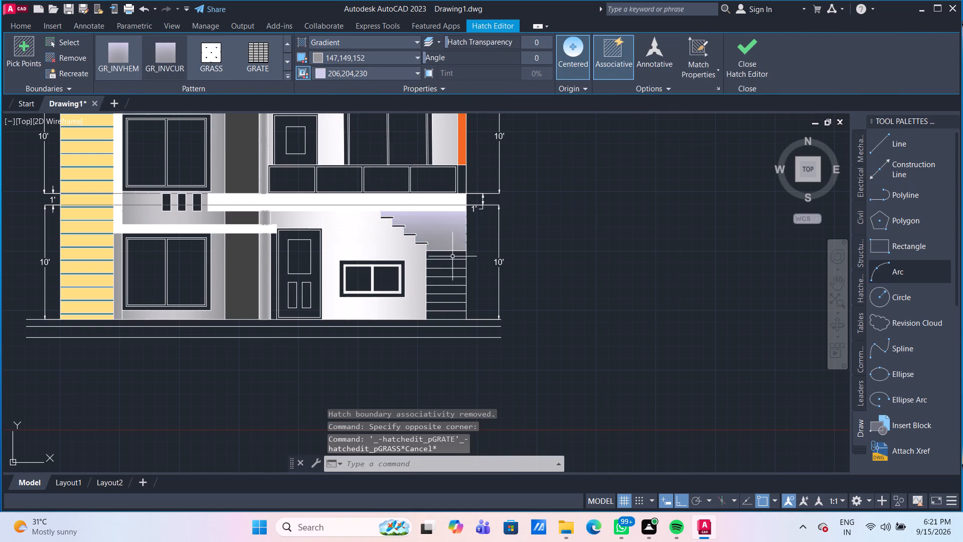
Change the gradient pattern of the hatch above the stairs to GR_SPHER.
scroll(446, 244, down, 2)
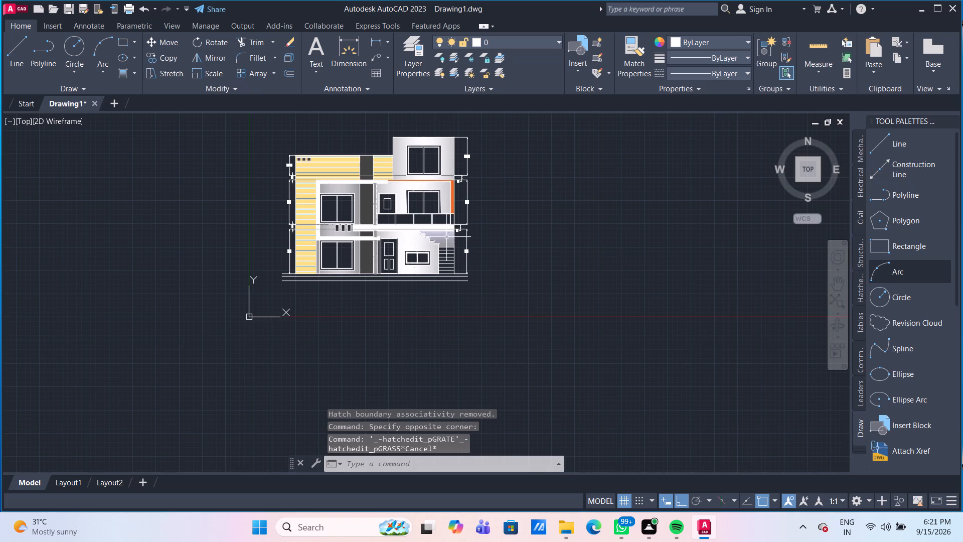
scroll(446, 237, up, 2)
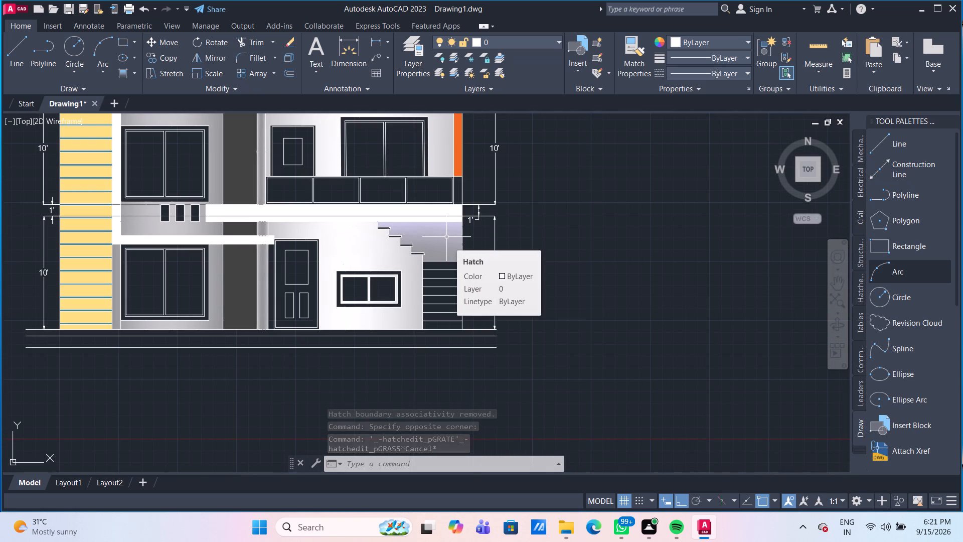
scroll(446, 234, up, 1)
click(446, 230)
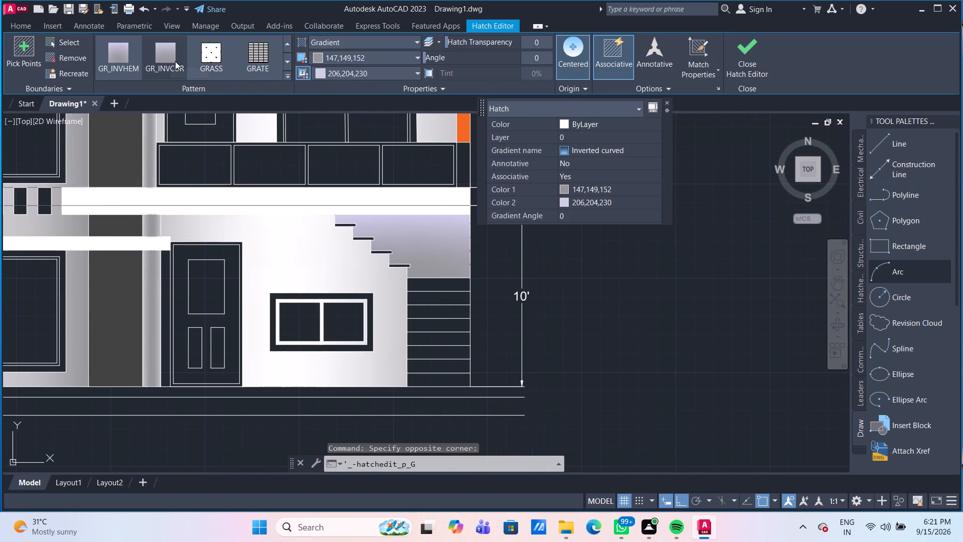
click(291, 58)
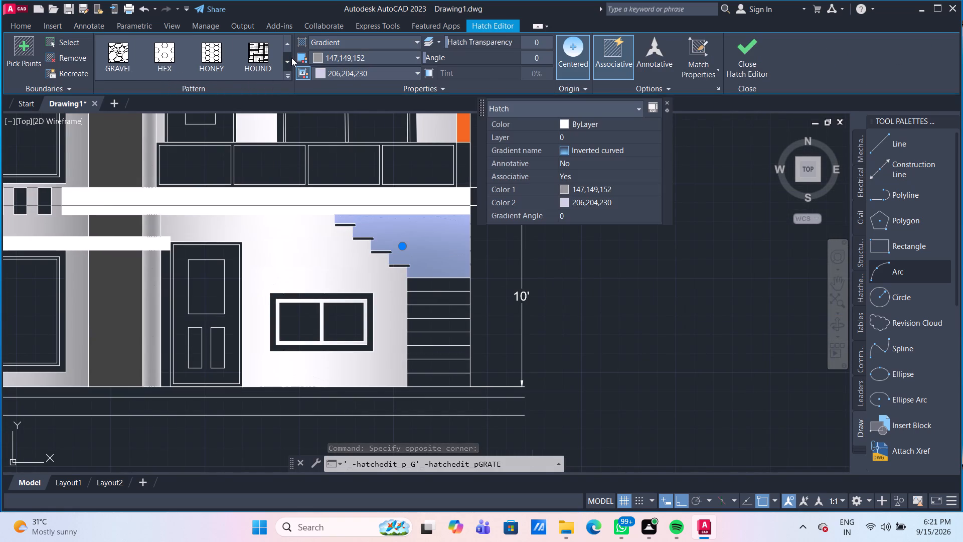
click(289, 66)
double_click(290, 47)
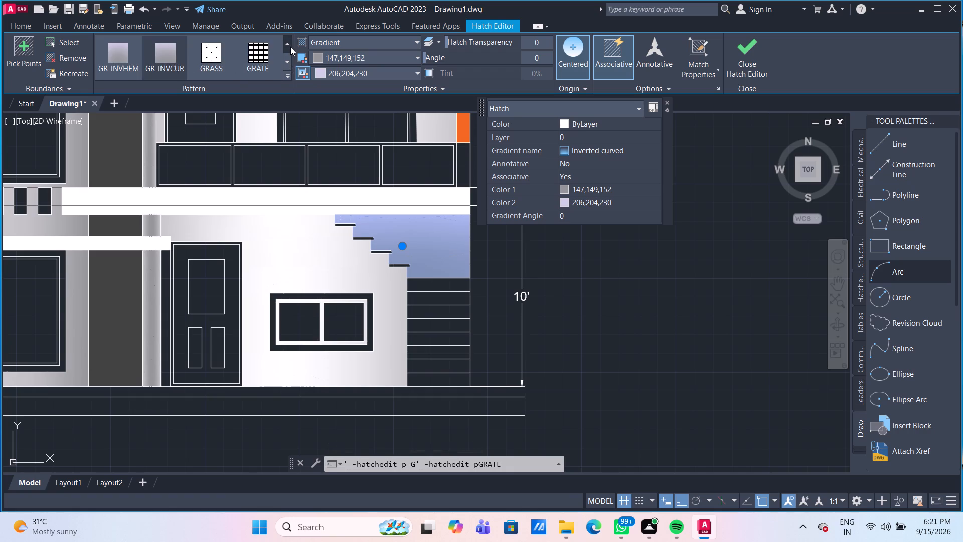
click(290, 47)
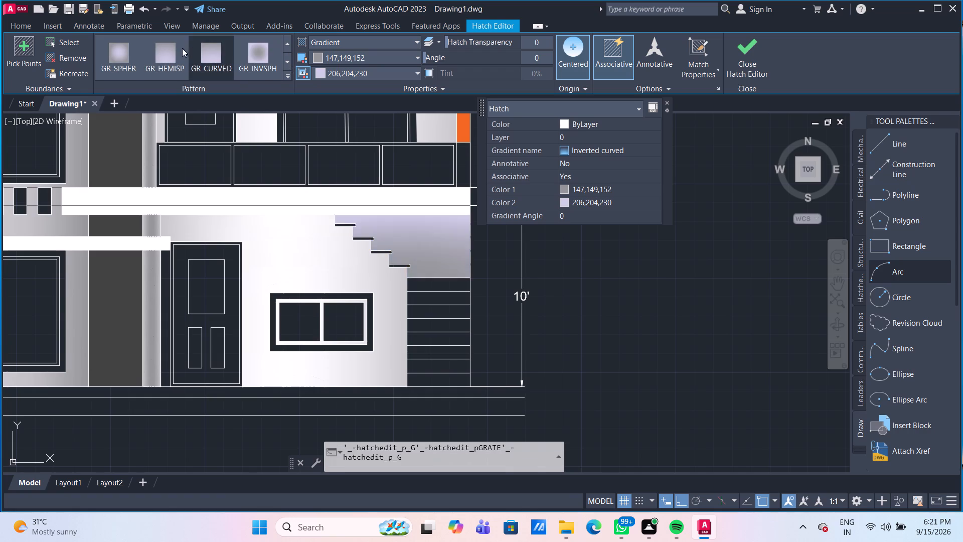
click(117, 48)
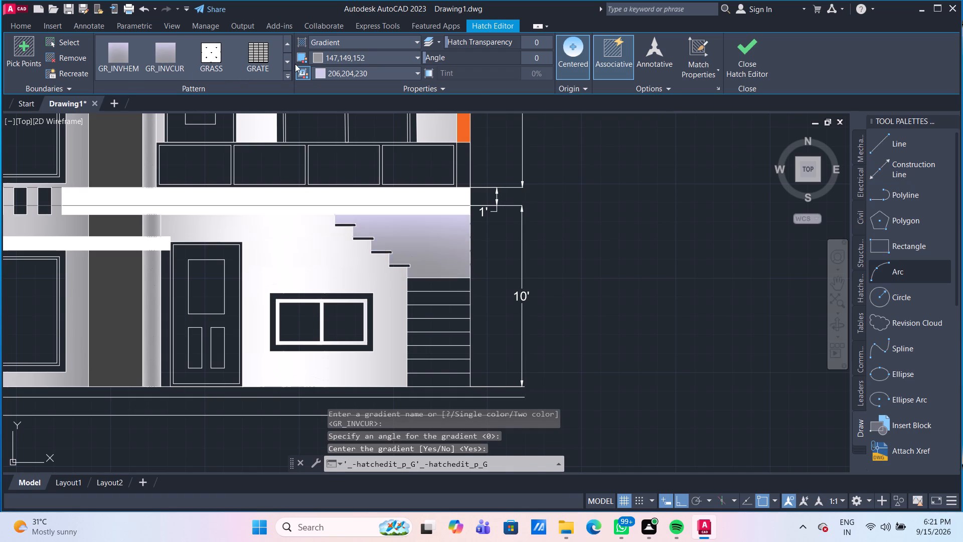
Set the gradient colours of the hatch above the stairs to 99,100,102 and 147,149,152.
click(321, 56)
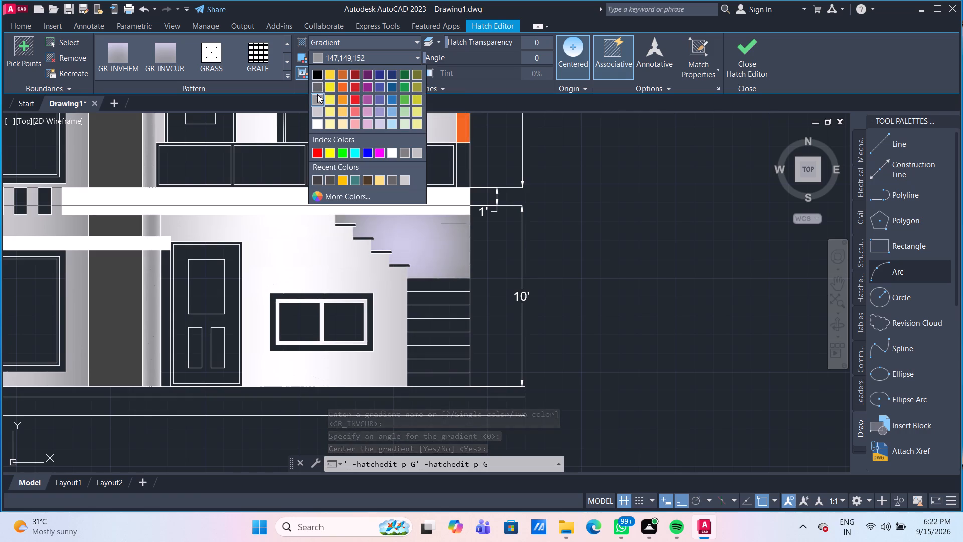
click(318, 87)
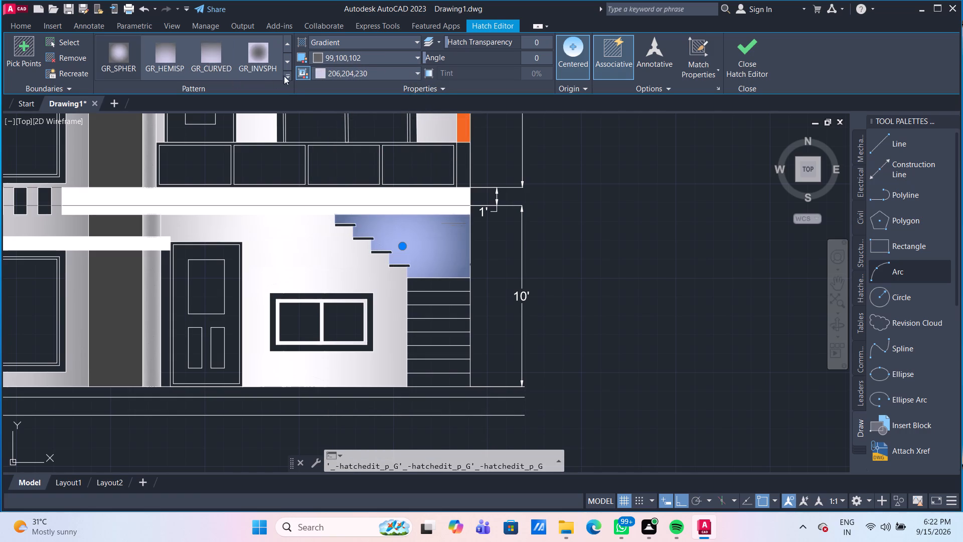
click(323, 73)
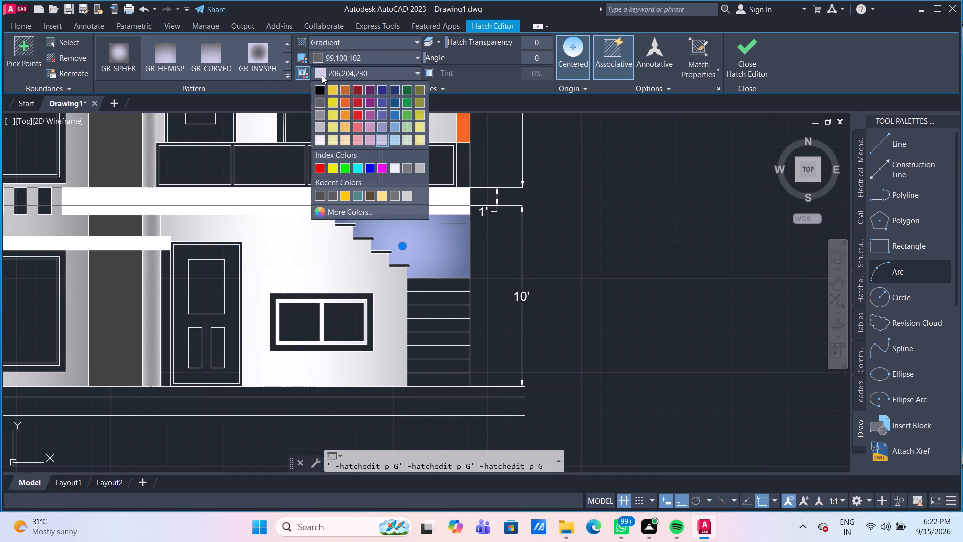
click(317, 114)
key(Escape)
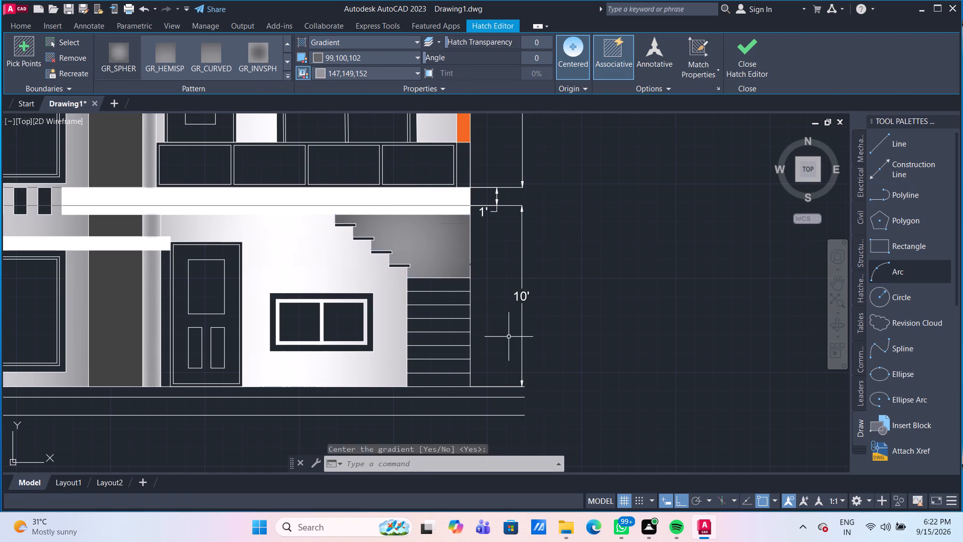
Fill the second stair strip from the top with a GR_CYLIN gradient using colours 147,149,152 and 199,200,202.
scroll(451, 299, down, 2)
scroll(460, 310, up, 2)
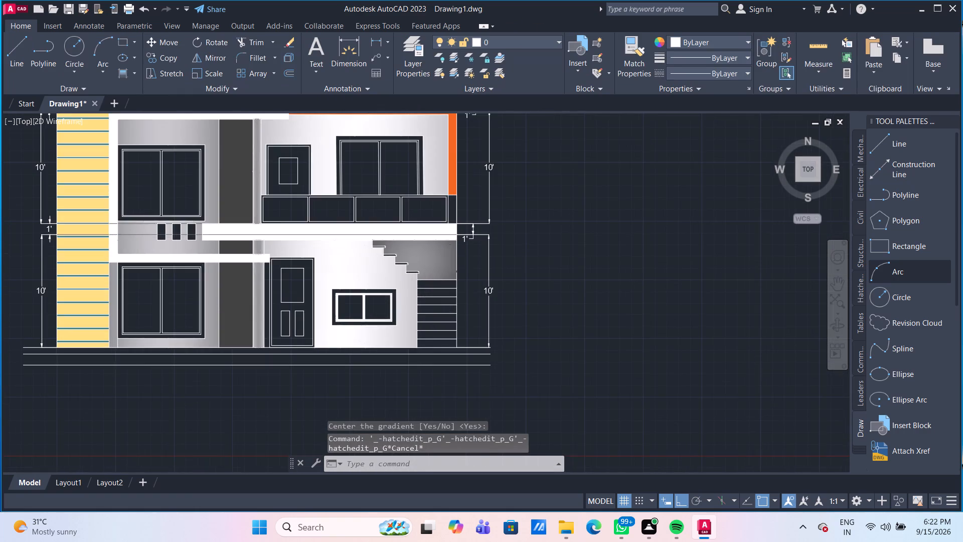
middle_drag(443, 313, 416, 270)
scroll(416, 270, down, 1)
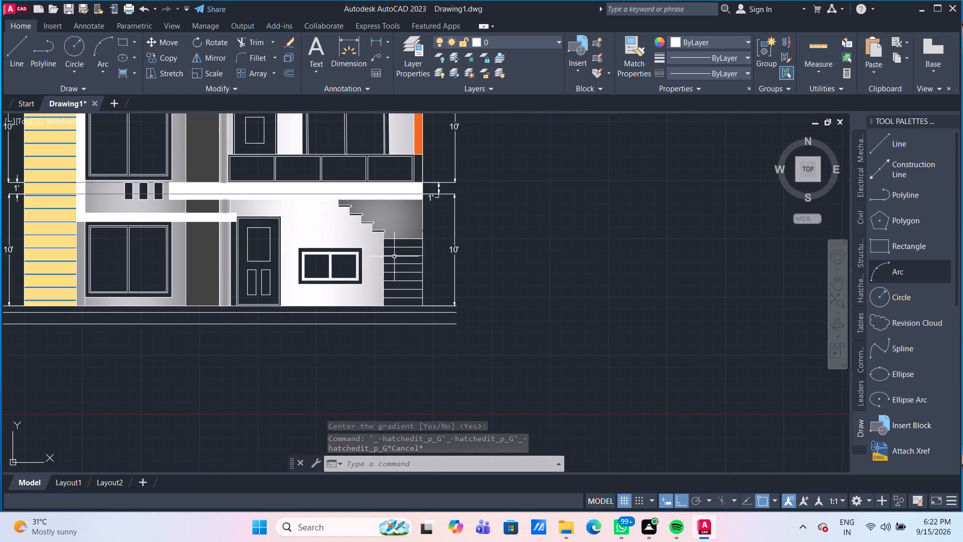
scroll(394, 262, up, 1)
middle_drag(394, 262, 360, 228)
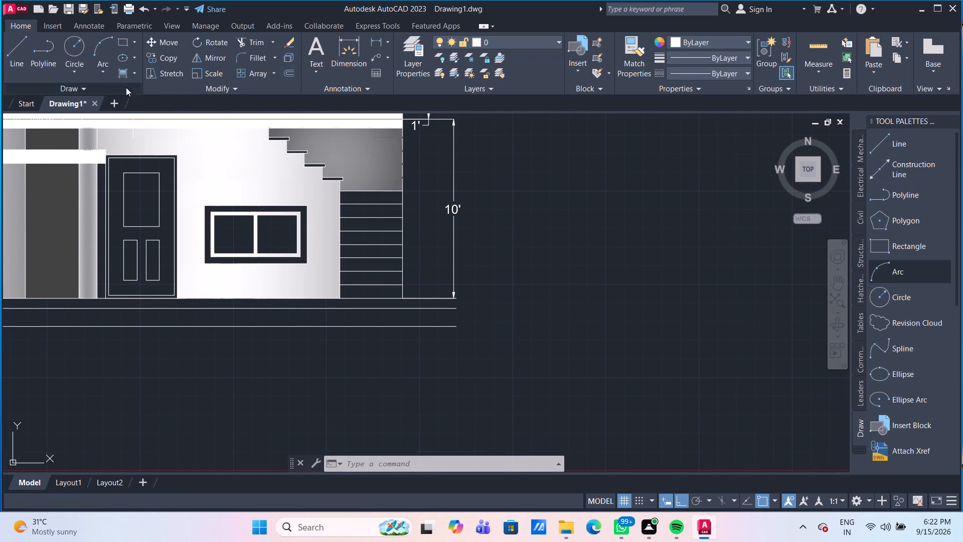
click(129, 76)
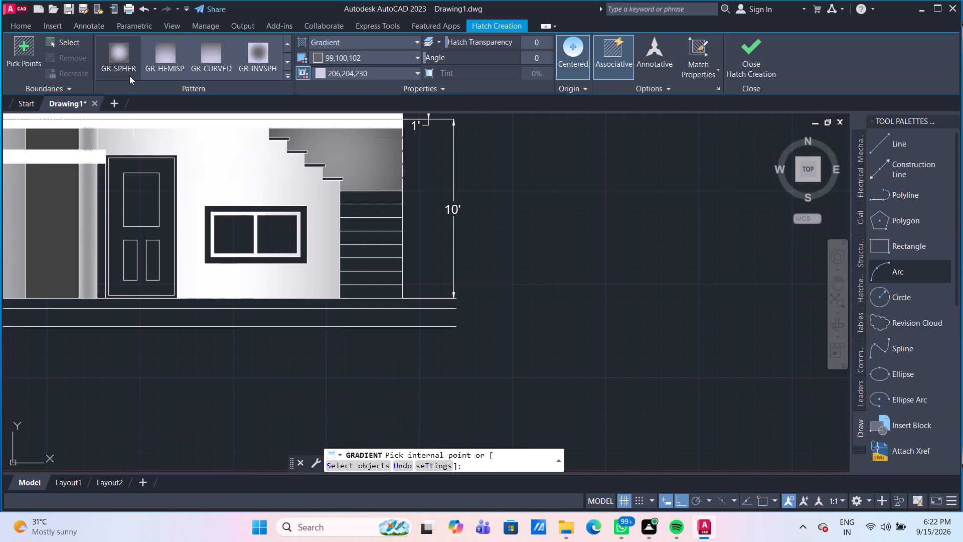
click(286, 61)
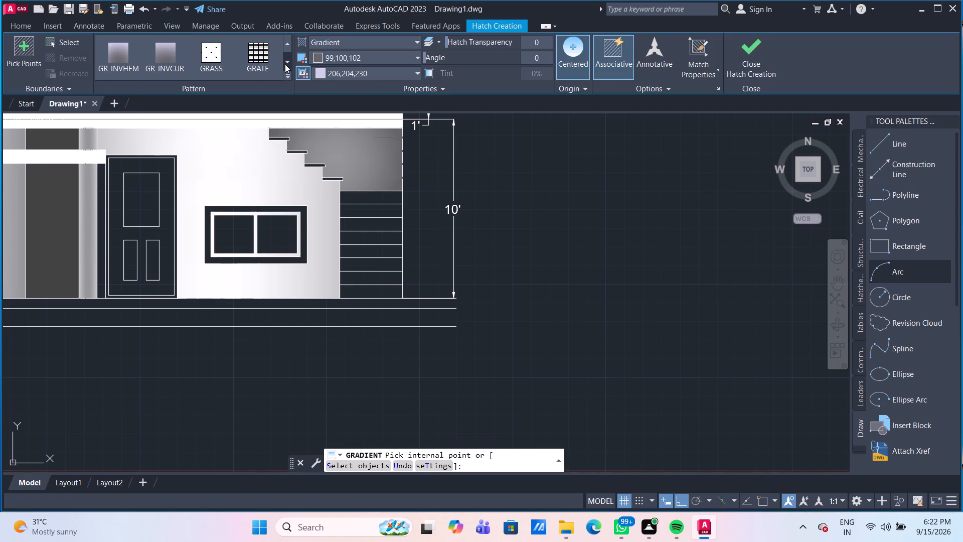
double_click(287, 48)
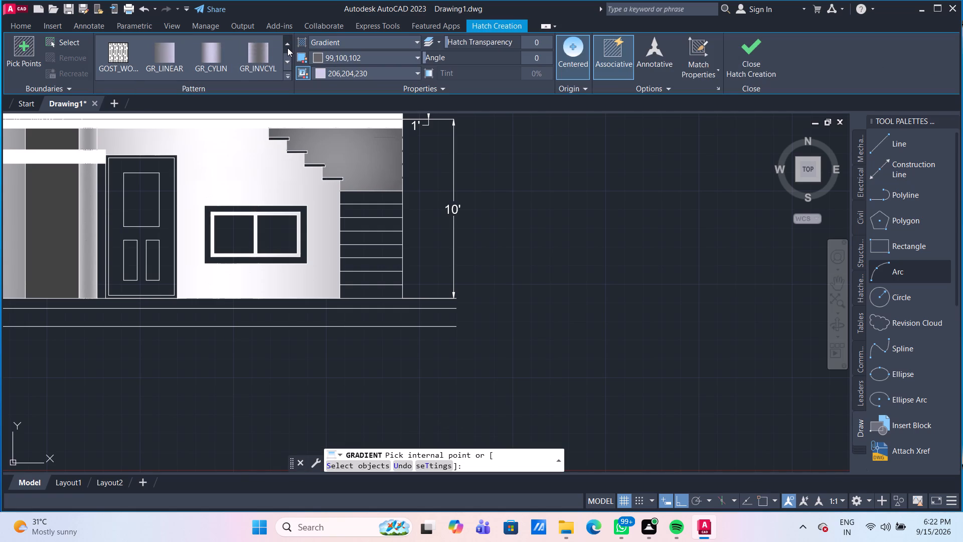
click(265, 51)
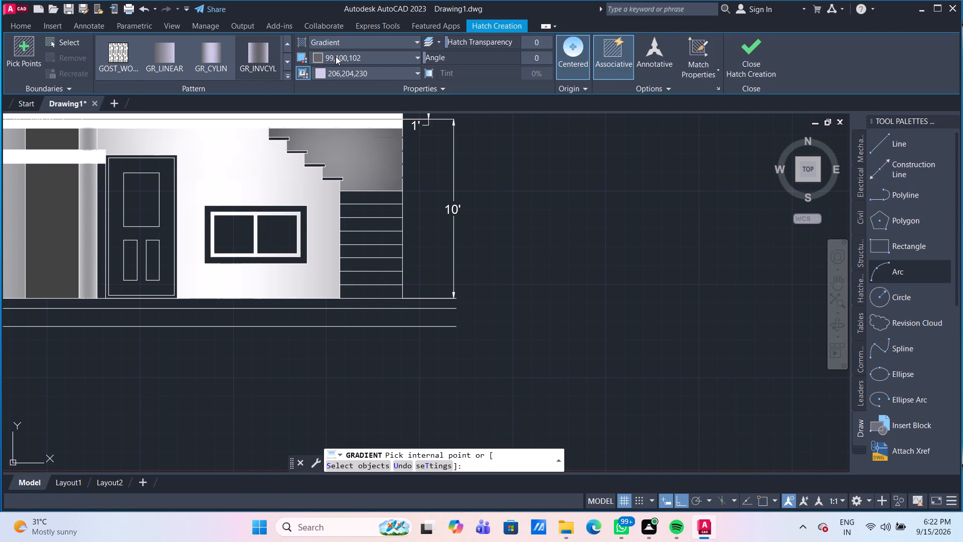
click(336, 72)
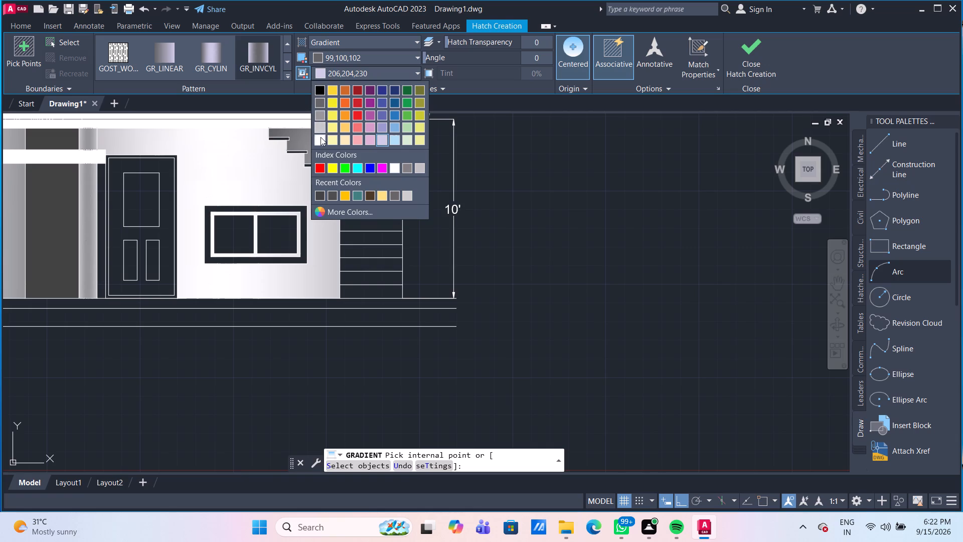
click(320, 139)
click(345, 59)
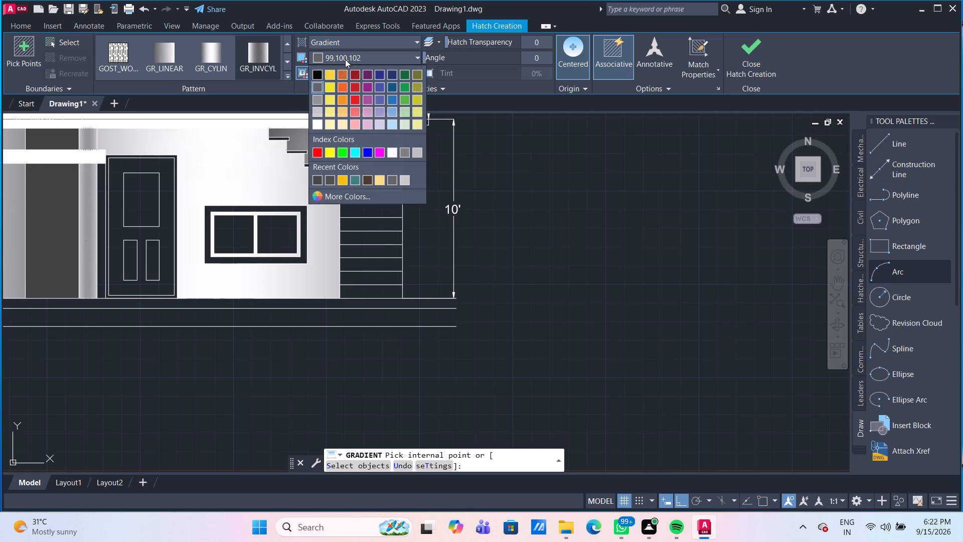
click(318, 111)
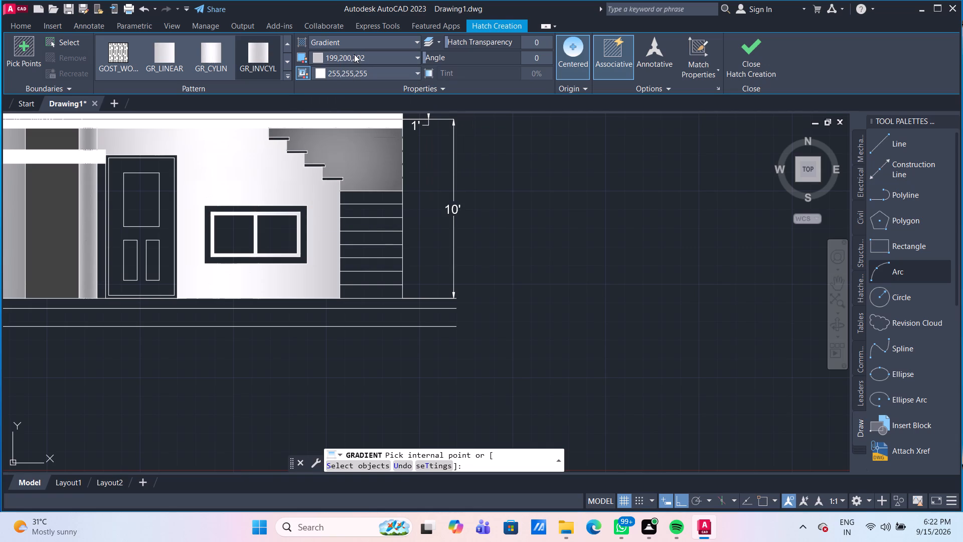
click(350, 73)
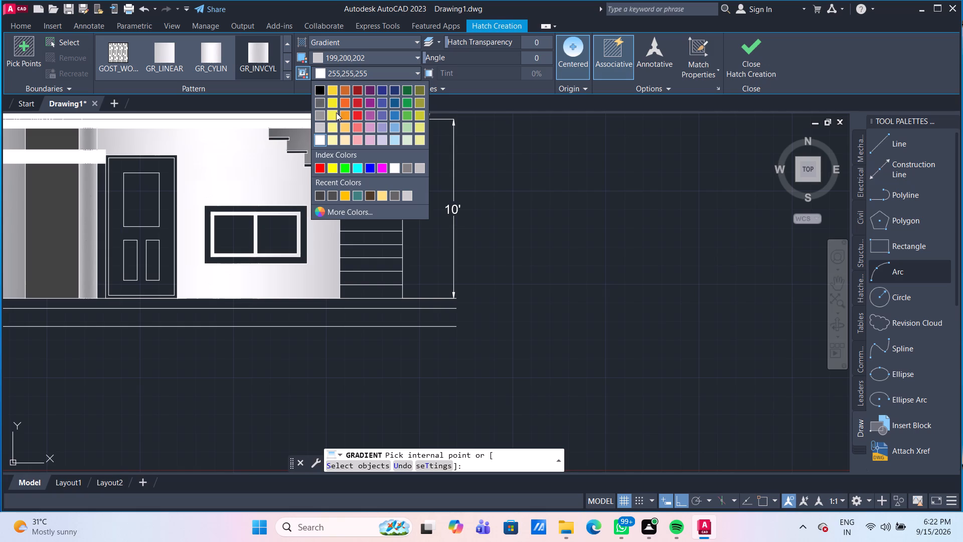
click(323, 129)
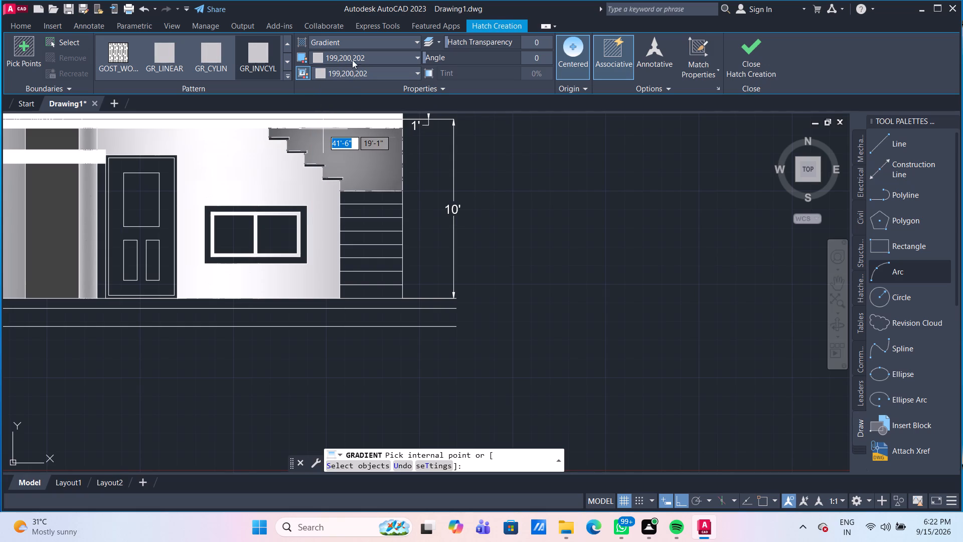
click(356, 56)
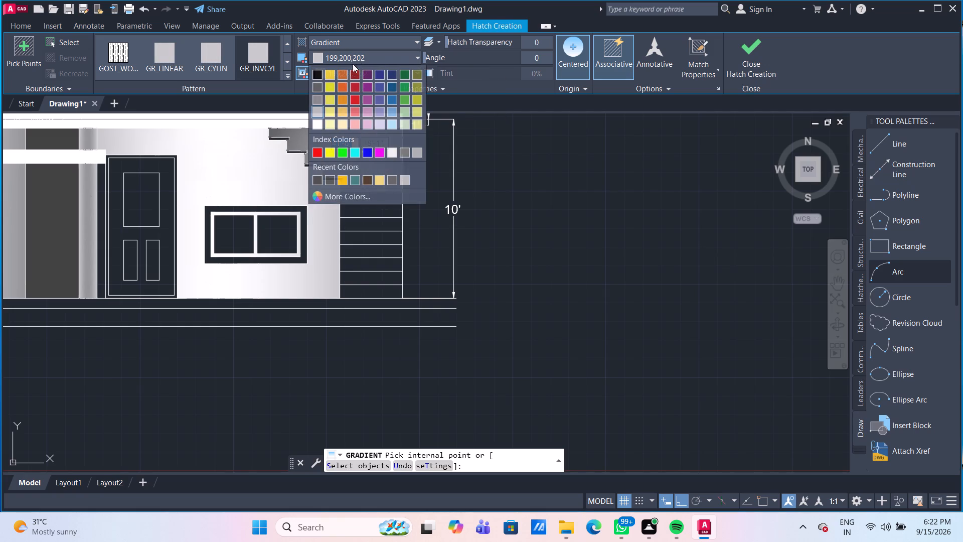
click(320, 98)
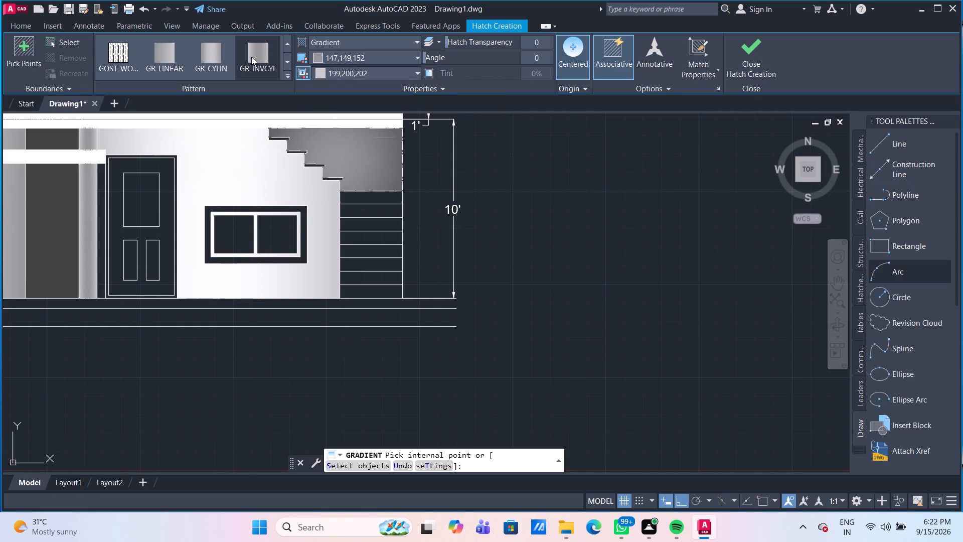
click(218, 56)
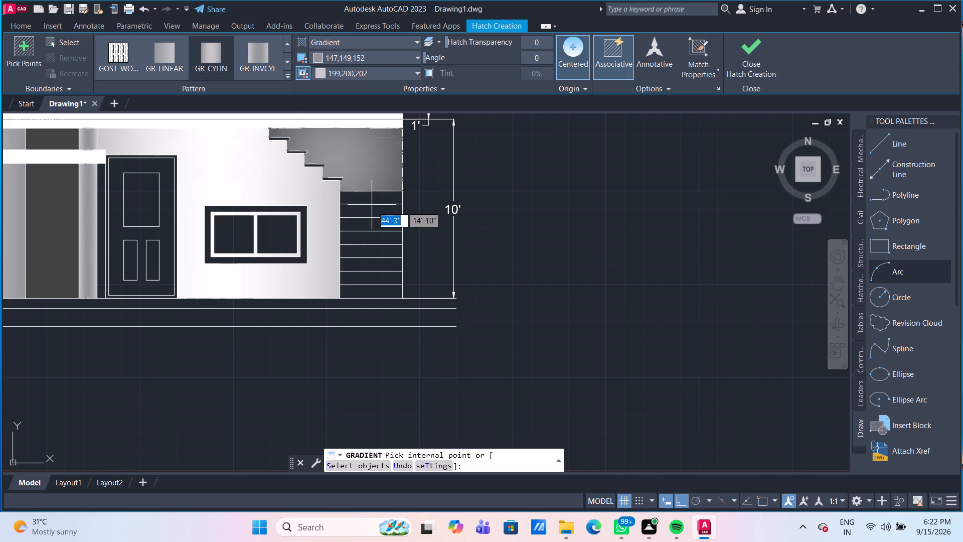
click(373, 211)
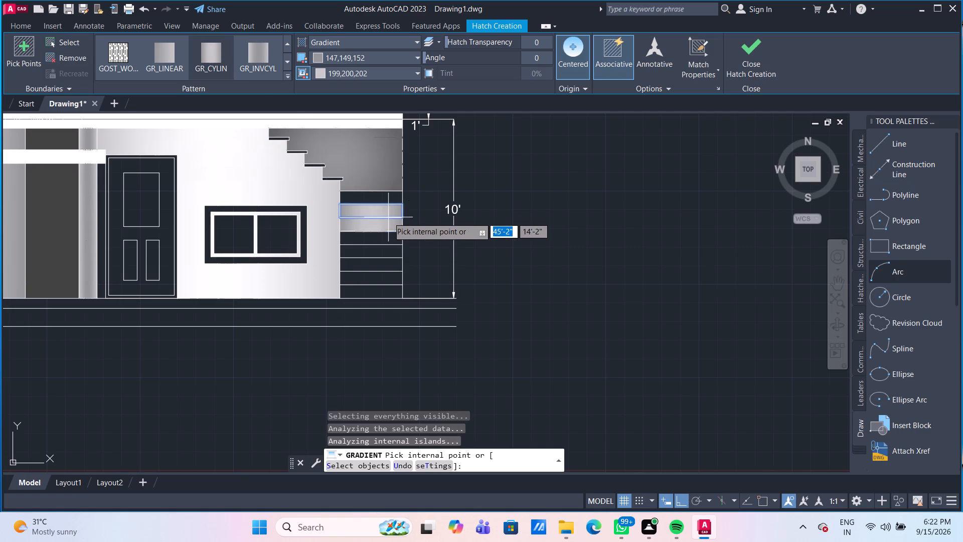
key(Escape)
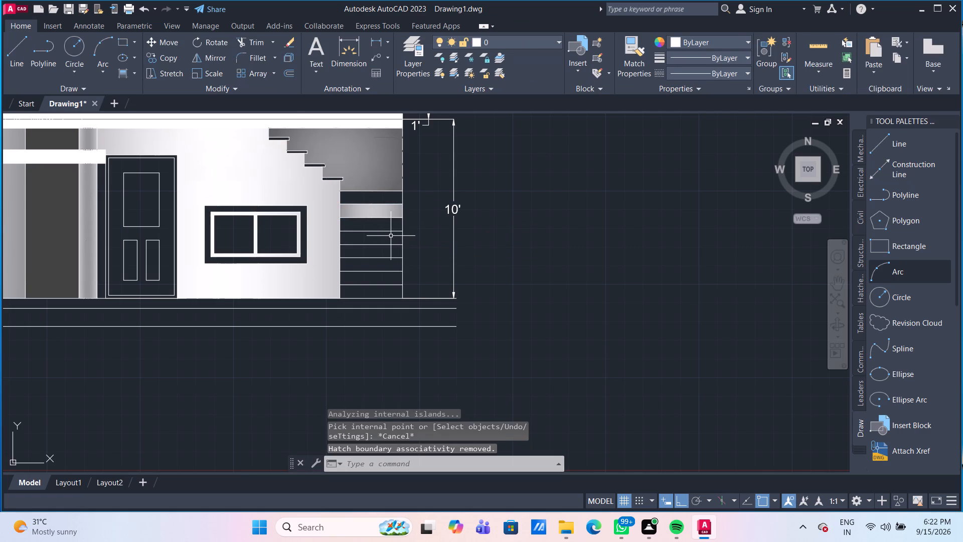
Fill the fourth, sixth and eighth stair strips from the top with the same 147,149,152 and 199,200,202 gradient, as separate hatches.
click(125, 76)
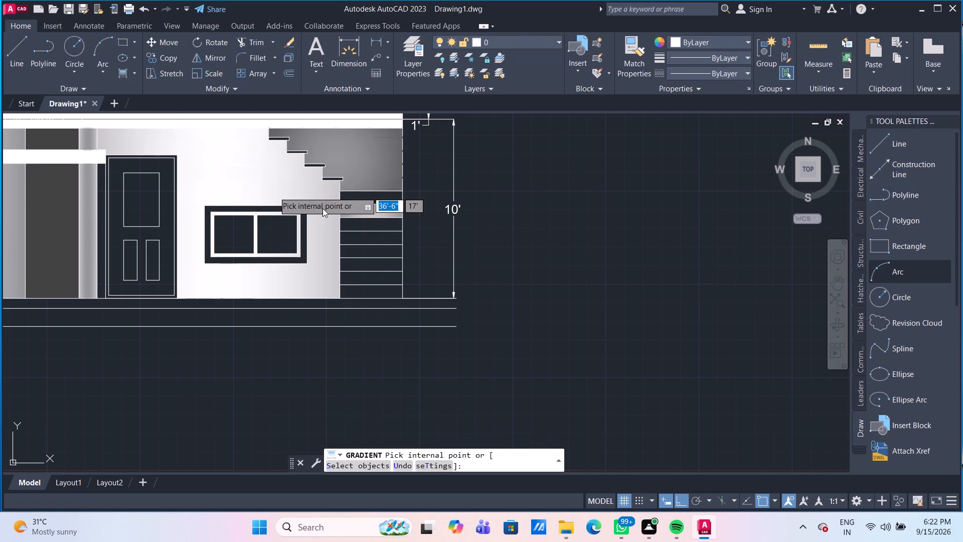
click(376, 236)
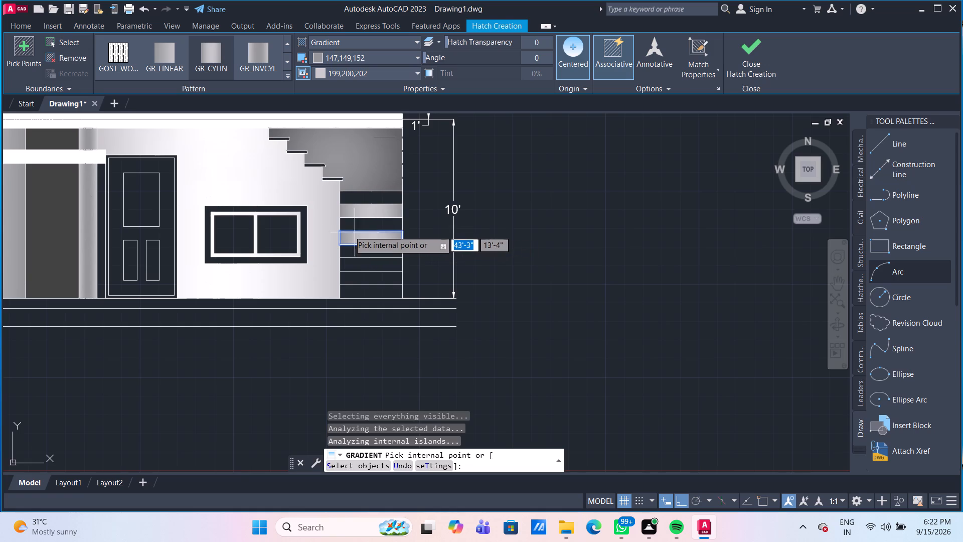
key(Escape)
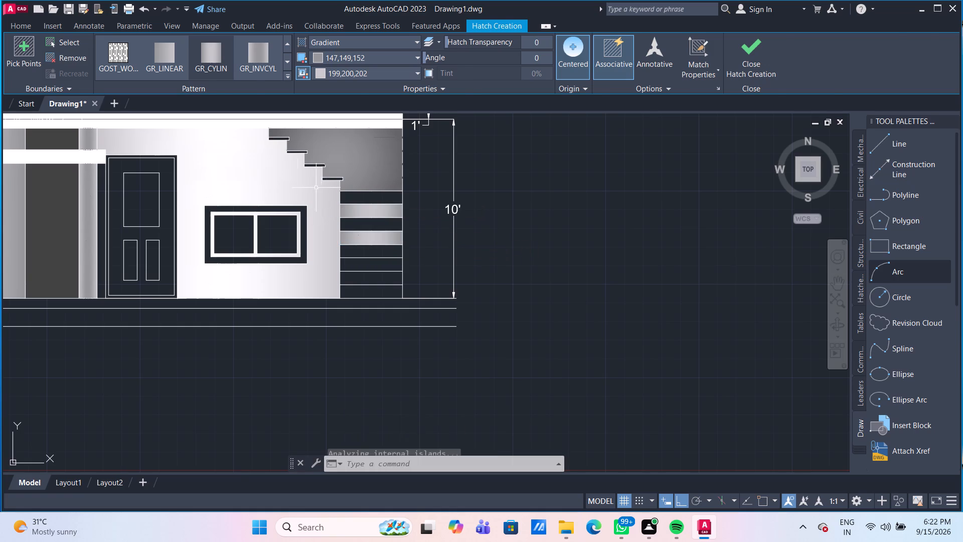
click(123, 78)
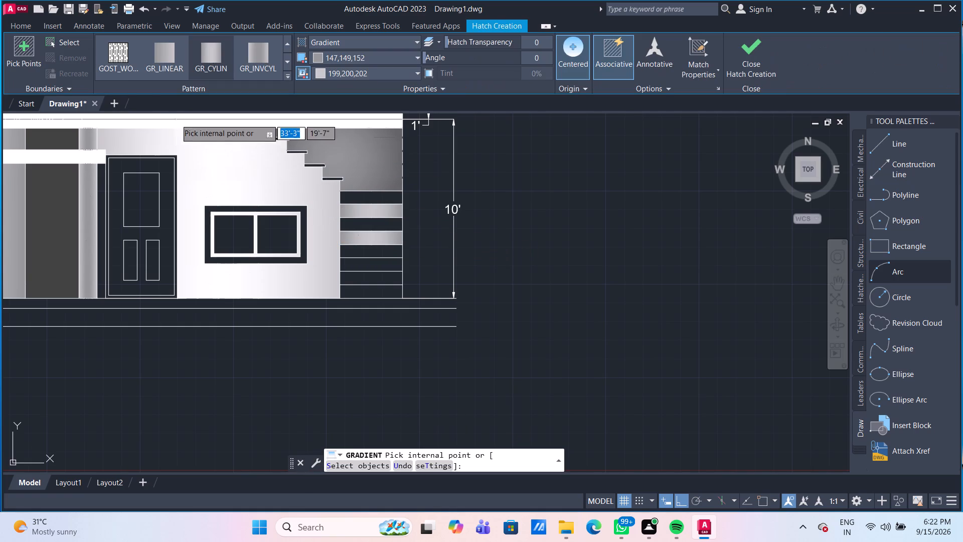
click(389, 264)
key(Escape)
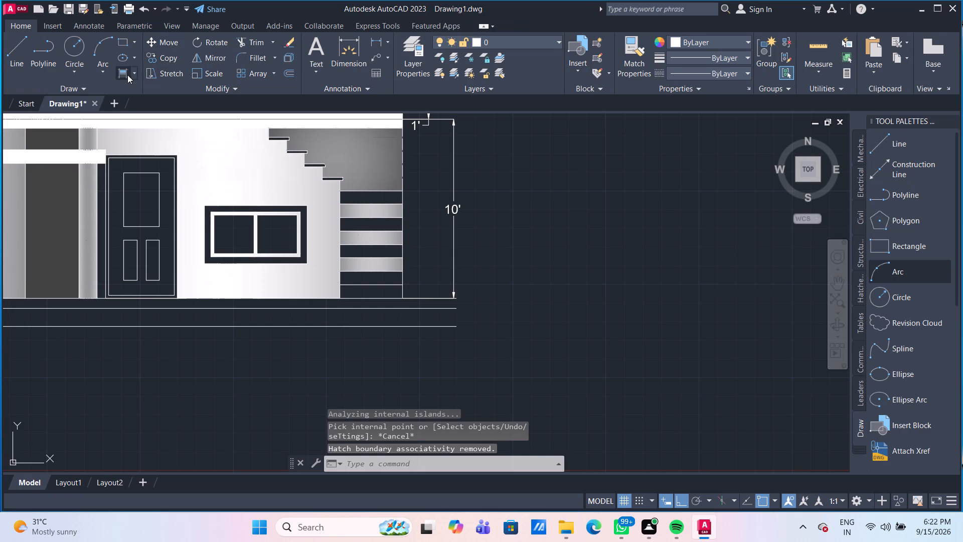
click(127, 75)
click(372, 291)
key(Escape)
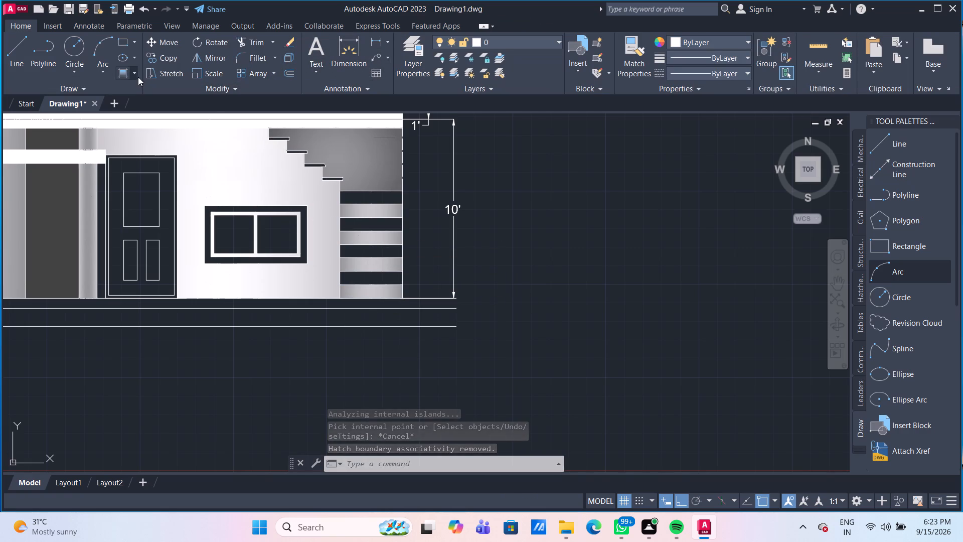
Fill the top stair strip with a cylindrical gradient using colours 255,255,255 and 199,200,202.
click(125, 75)
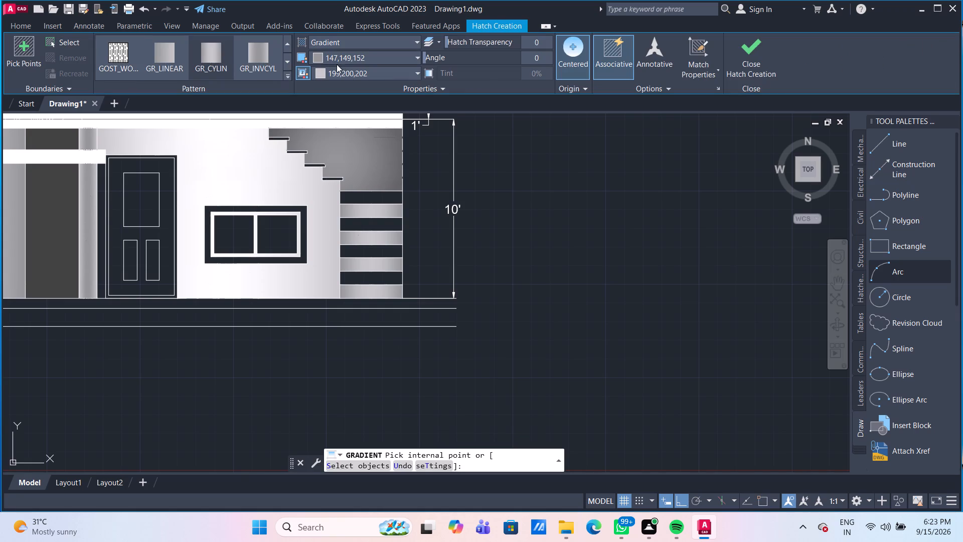
click(379, 63)
click(320, 122)
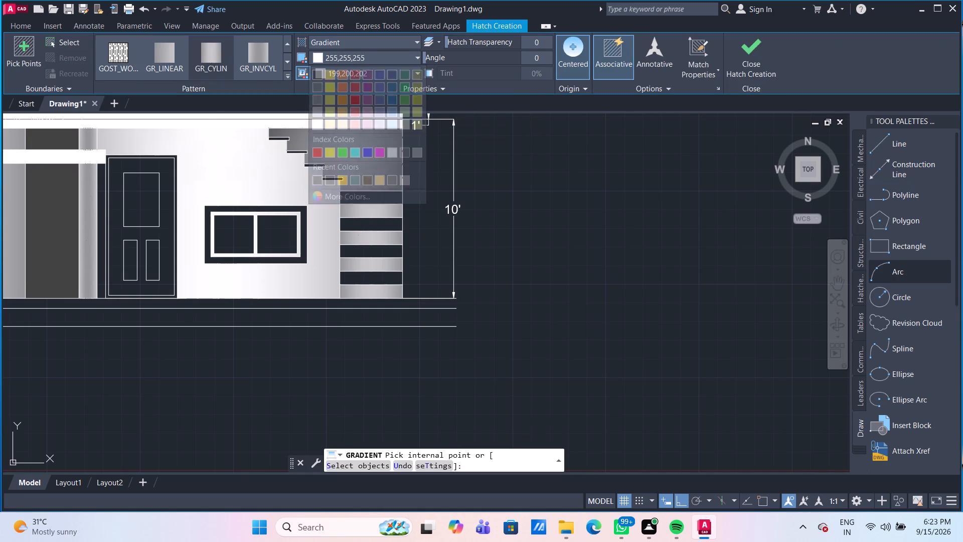
click(376, 196)
key(Escape)
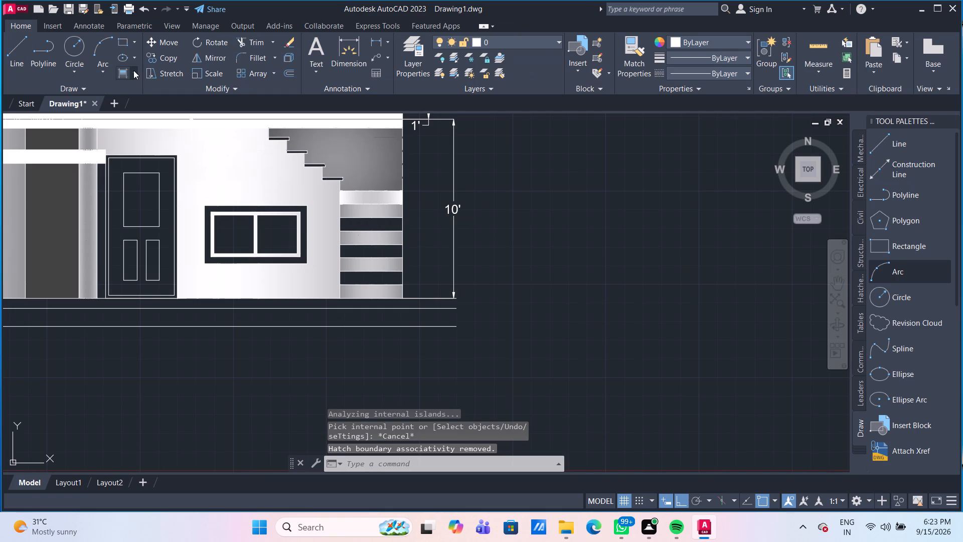
Fill the third, fifth and seventh stair strips from the top with the same 255,255,255 and 199,200,202 gradient, as separate hatches.
click(124, 74)
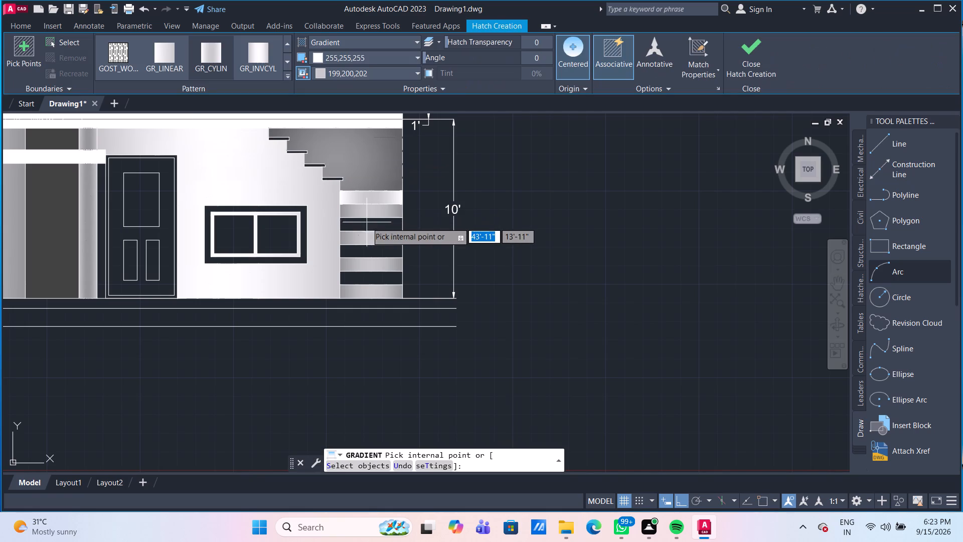
click(367, 222)
key(Escape)
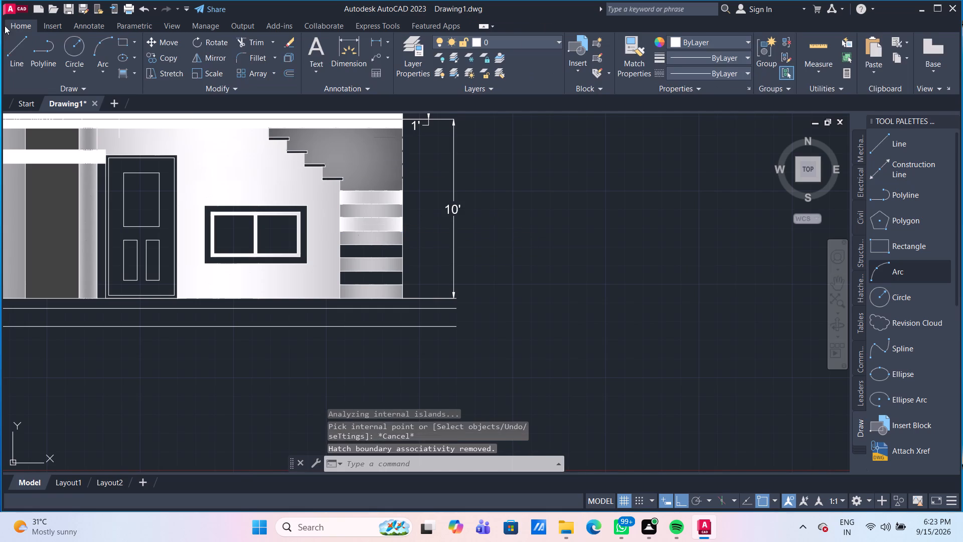
click(120, 72)
click(371, 253)
key(Escape)
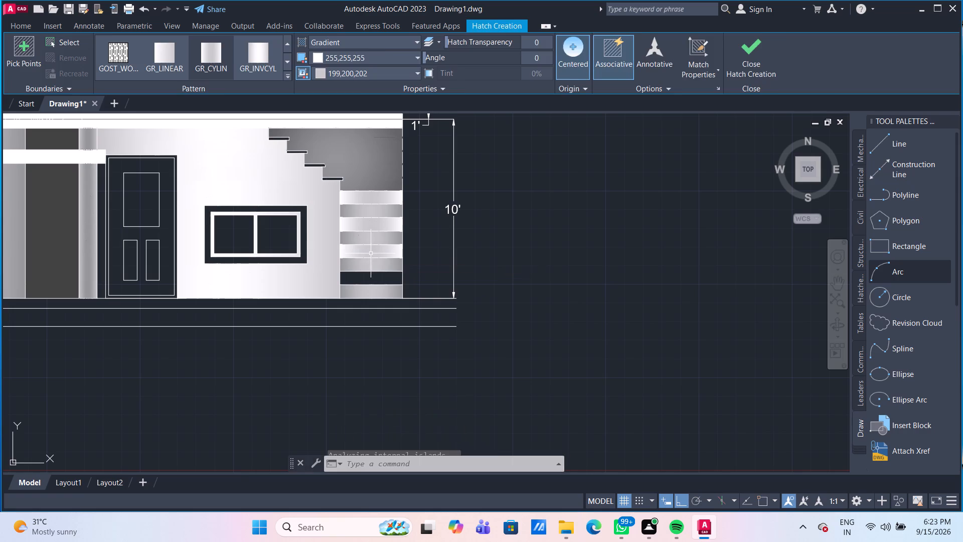
click(126, 75)
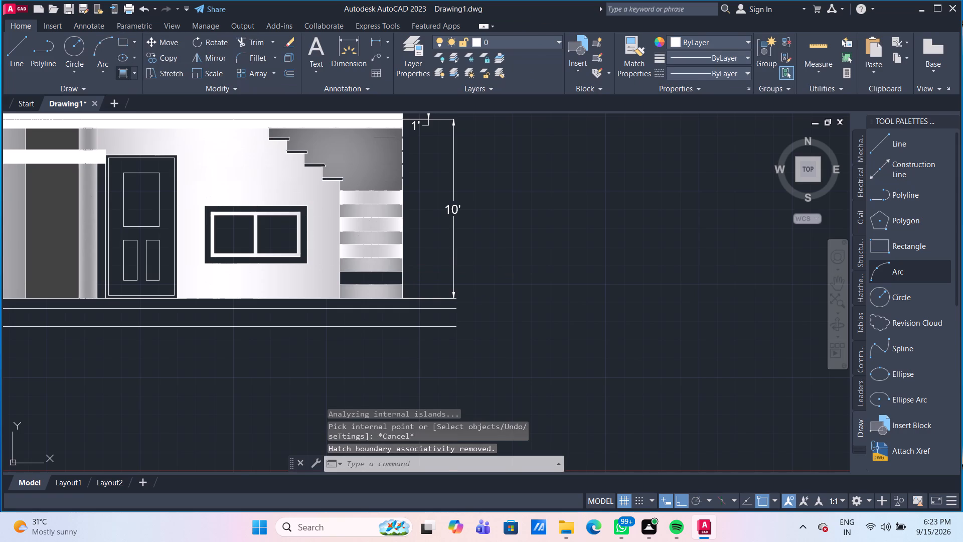
click(372, 281)
key(Escape)
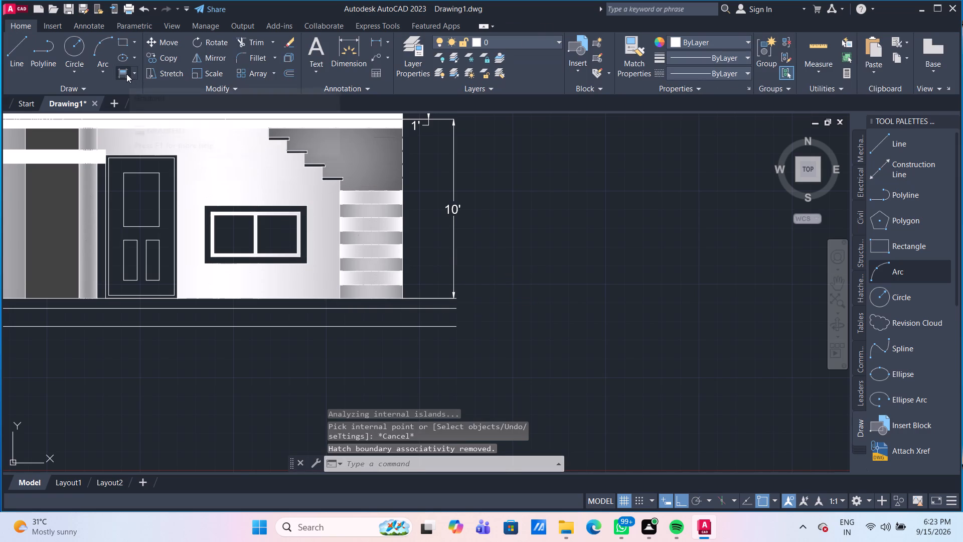
click(126, 74)
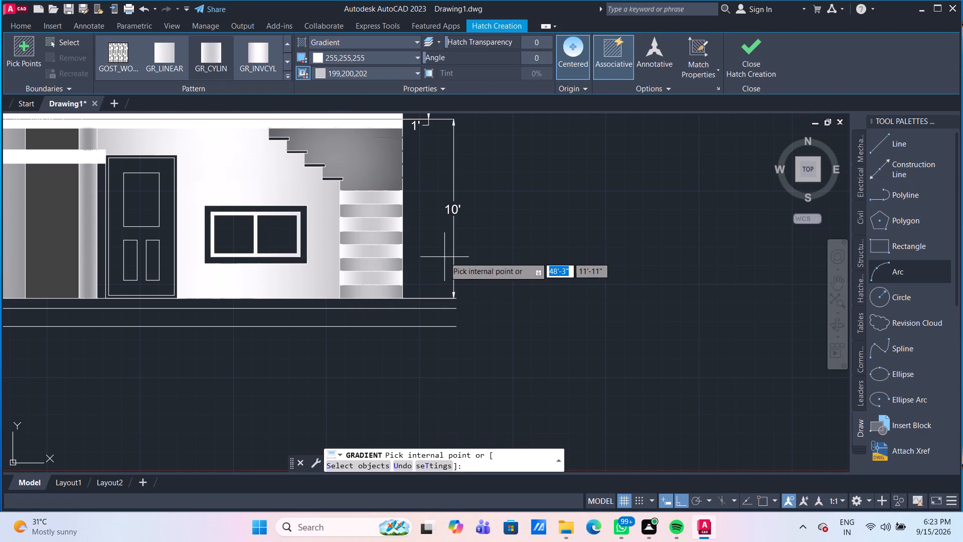
key(Escape)
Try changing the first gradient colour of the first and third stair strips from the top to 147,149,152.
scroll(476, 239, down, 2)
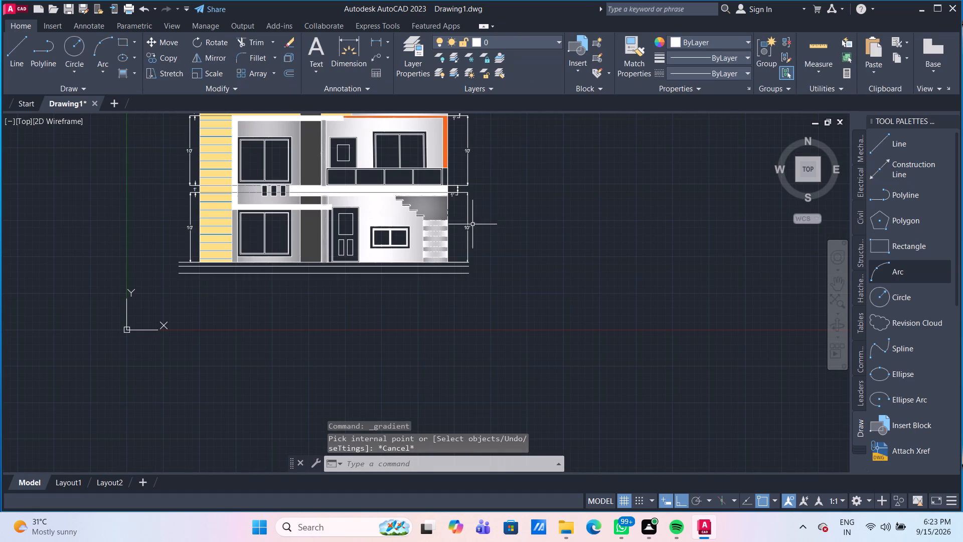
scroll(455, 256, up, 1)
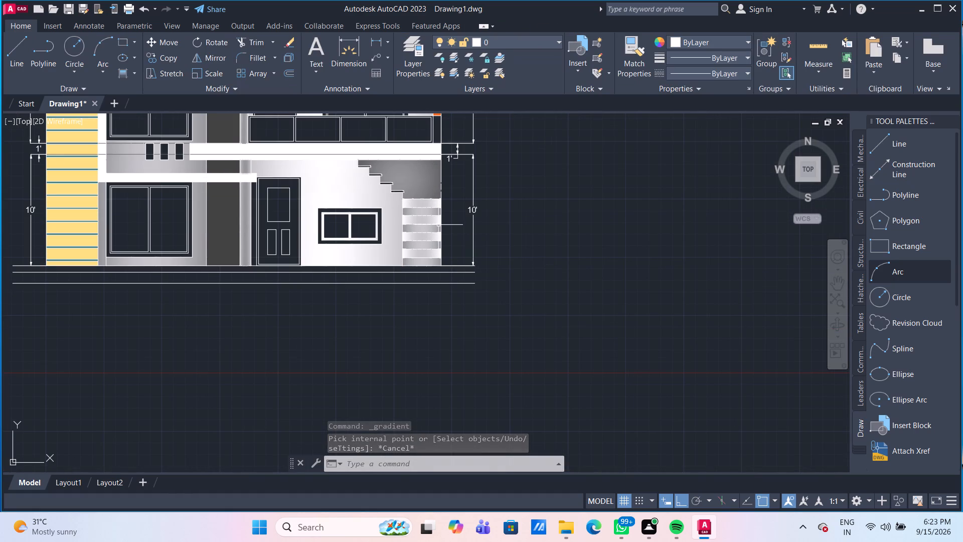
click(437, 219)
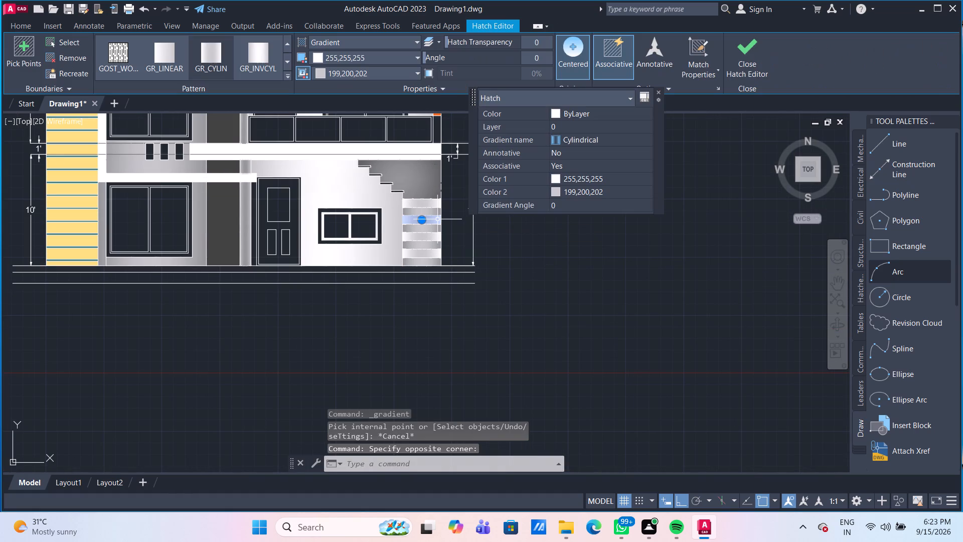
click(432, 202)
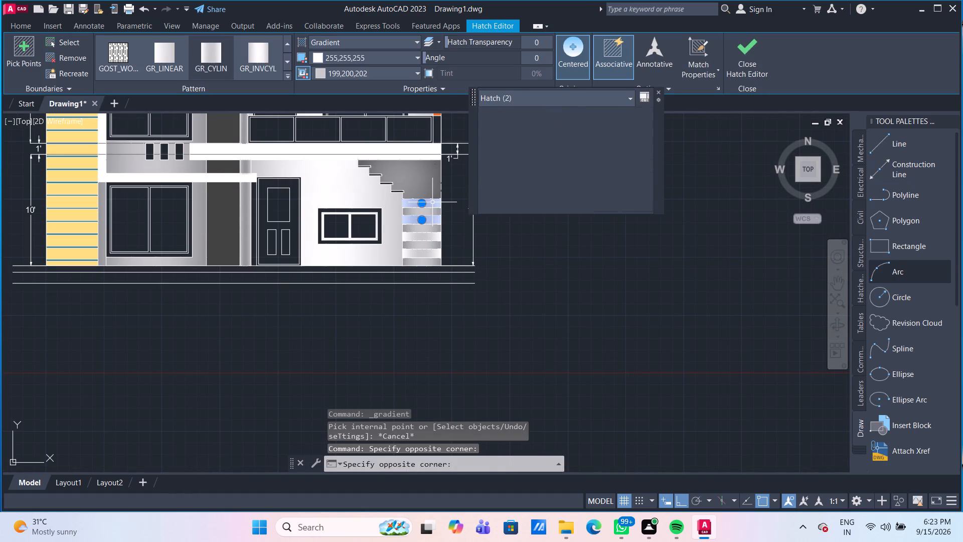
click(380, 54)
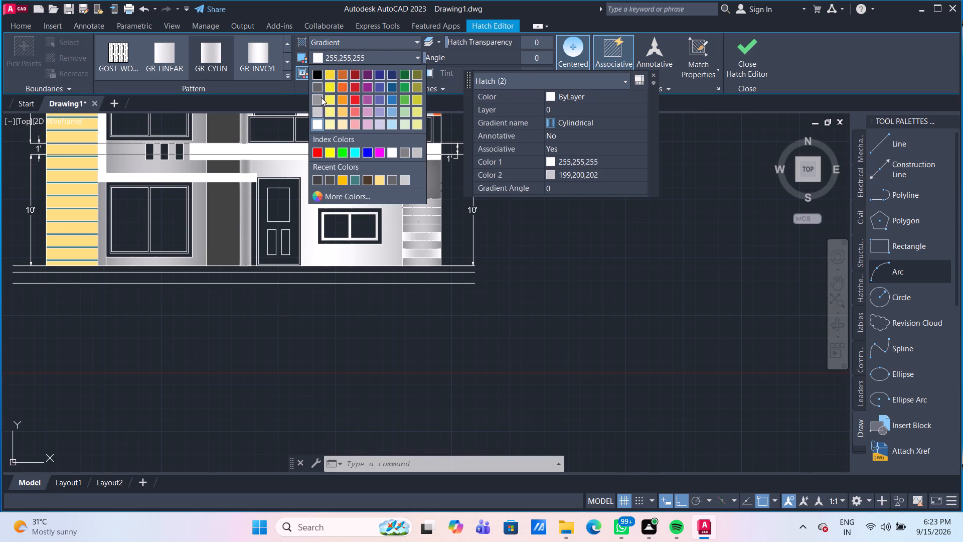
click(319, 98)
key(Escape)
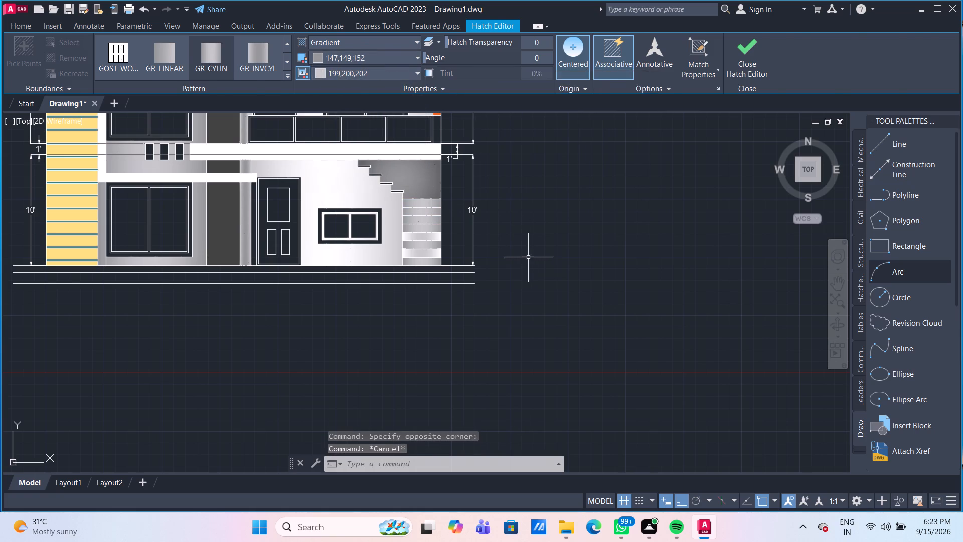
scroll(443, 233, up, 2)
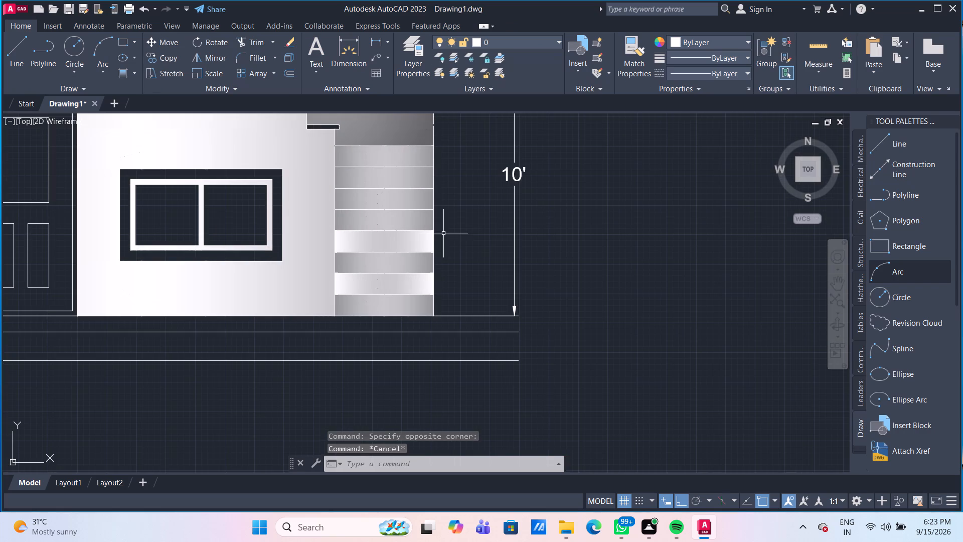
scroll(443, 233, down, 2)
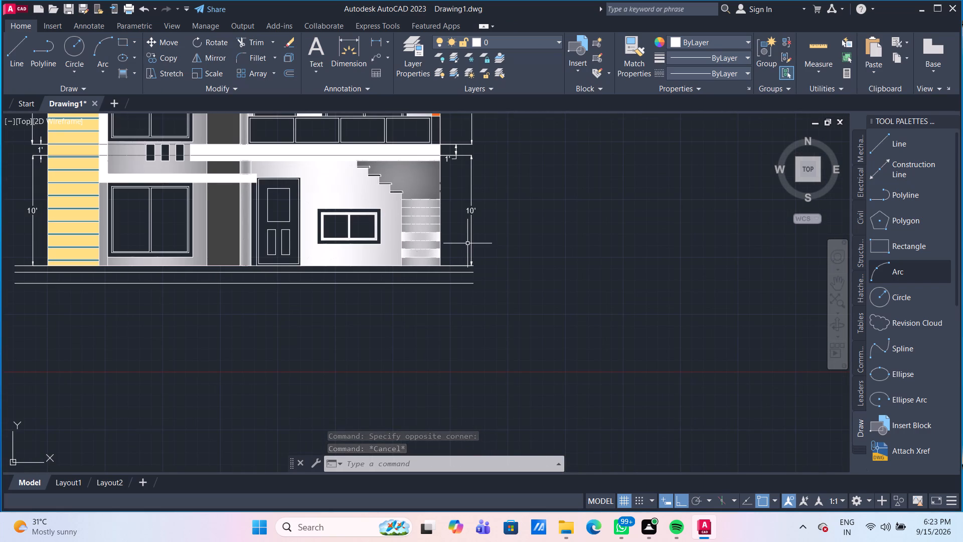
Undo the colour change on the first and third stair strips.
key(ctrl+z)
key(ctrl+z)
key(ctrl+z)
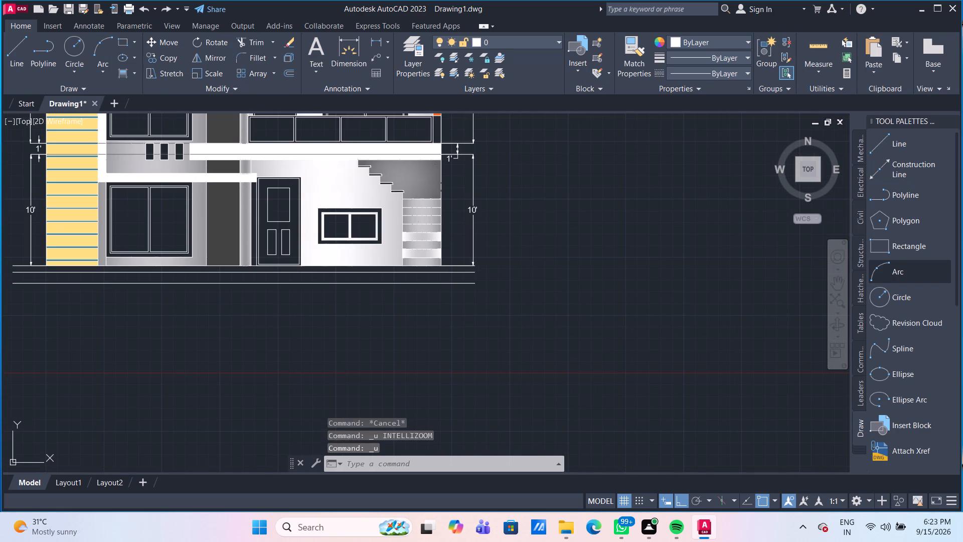
Set the gradient colours of the third stair strip from the top to 199,200,202 and 147,149,152.
scroll(433, 217, up, 1)
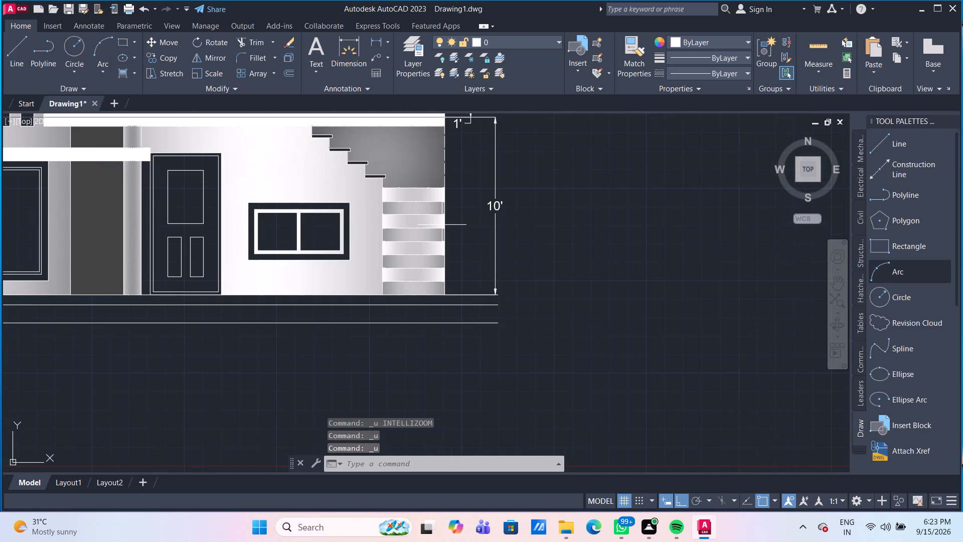
click(439, 222)
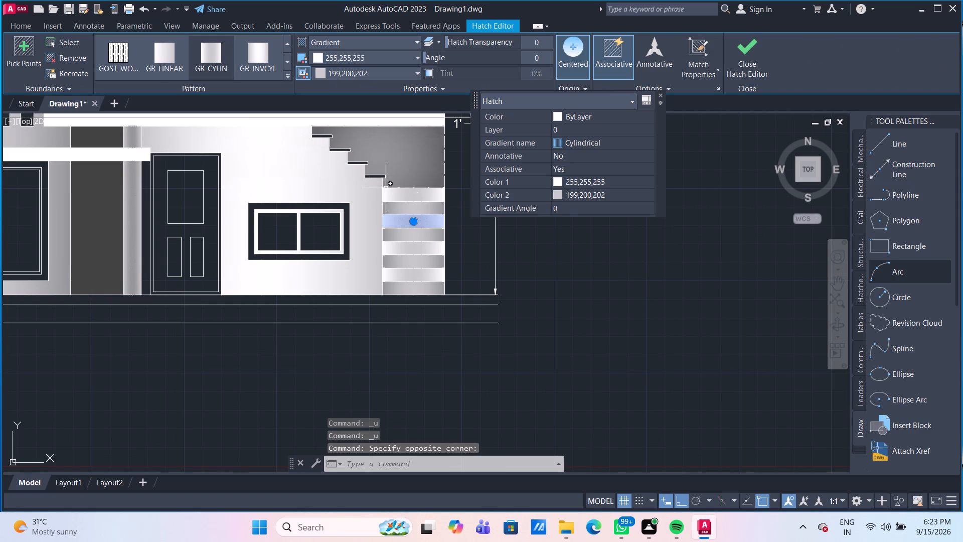
click(338, 58)
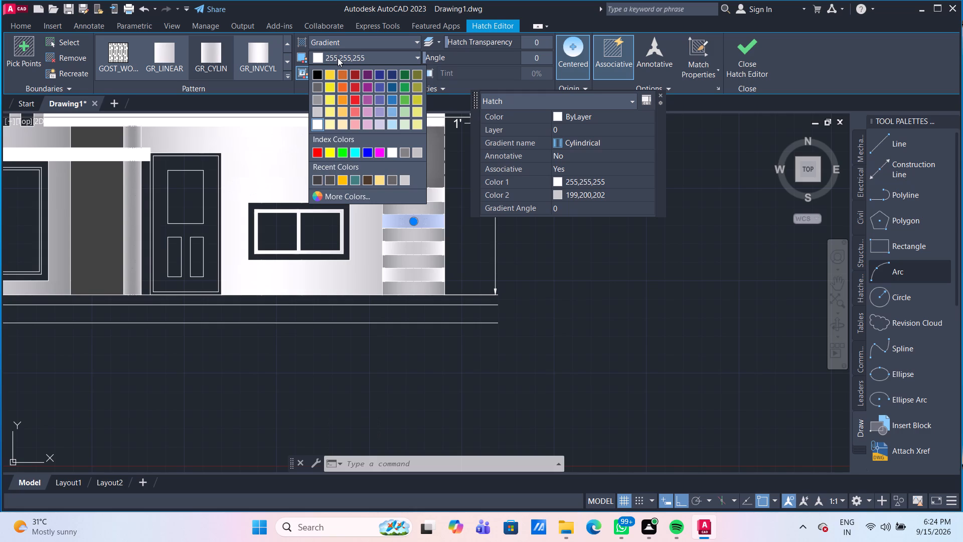
key(Escape)
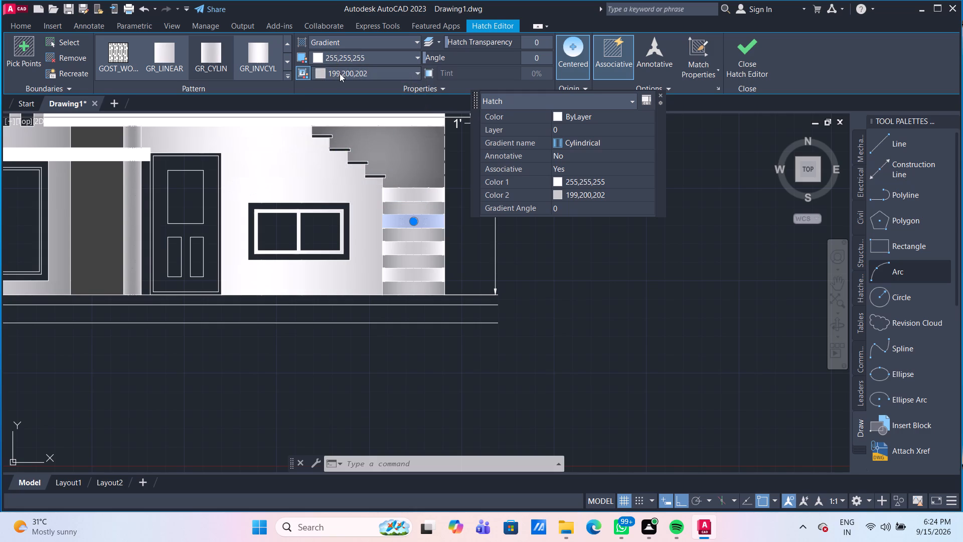
click(340, 73)
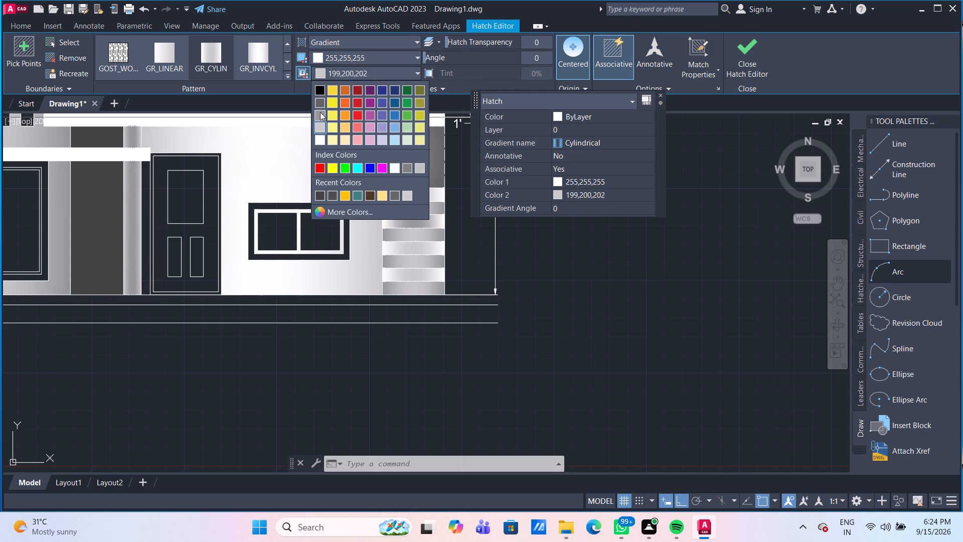
click(320, 114)
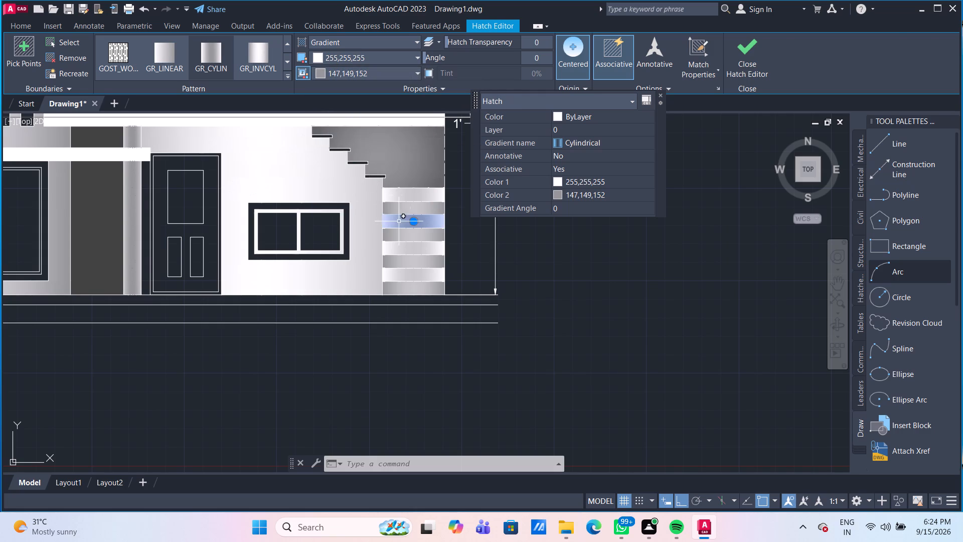
key(Escape)
scroll(435, 247, down, 2)
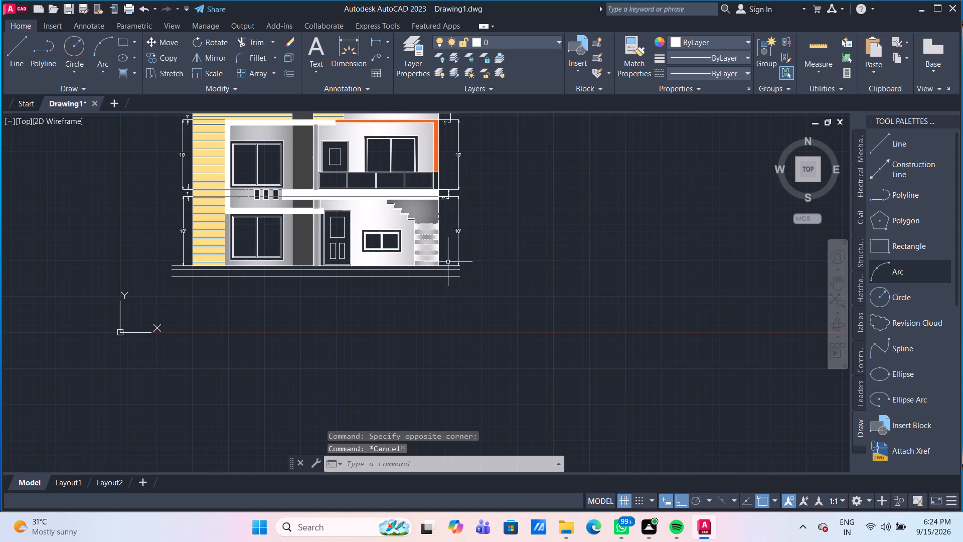
scroll(441, 257, up, 2)
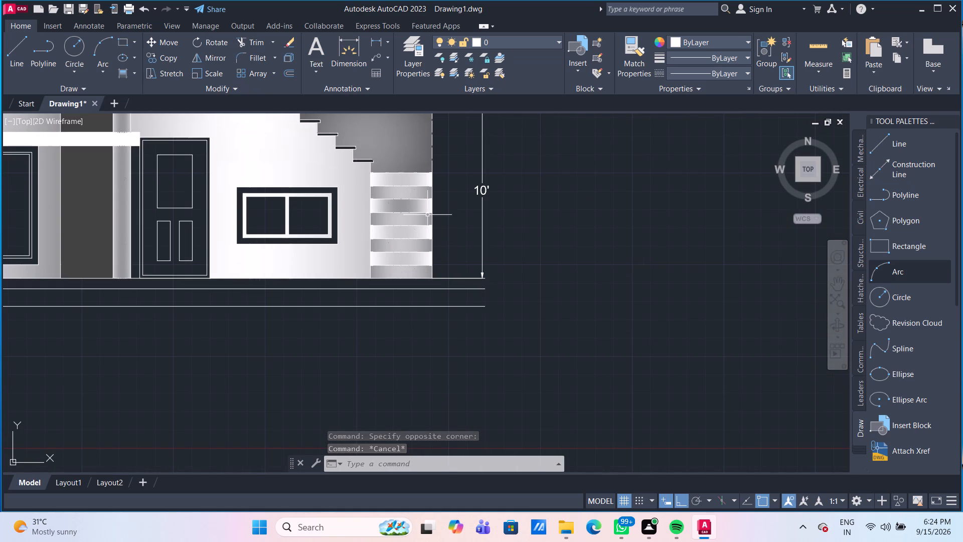
click(427, 207)
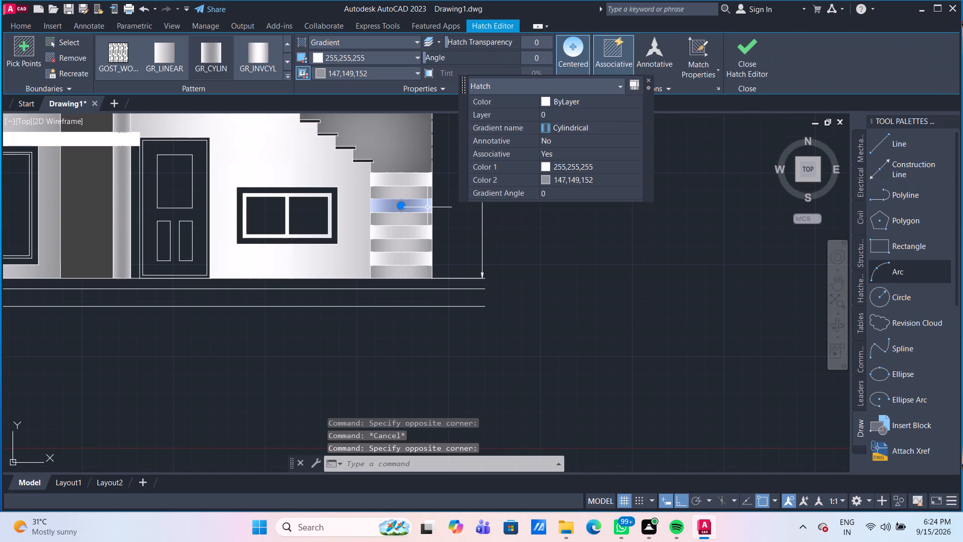
click(340, 60)
click(323, 110)
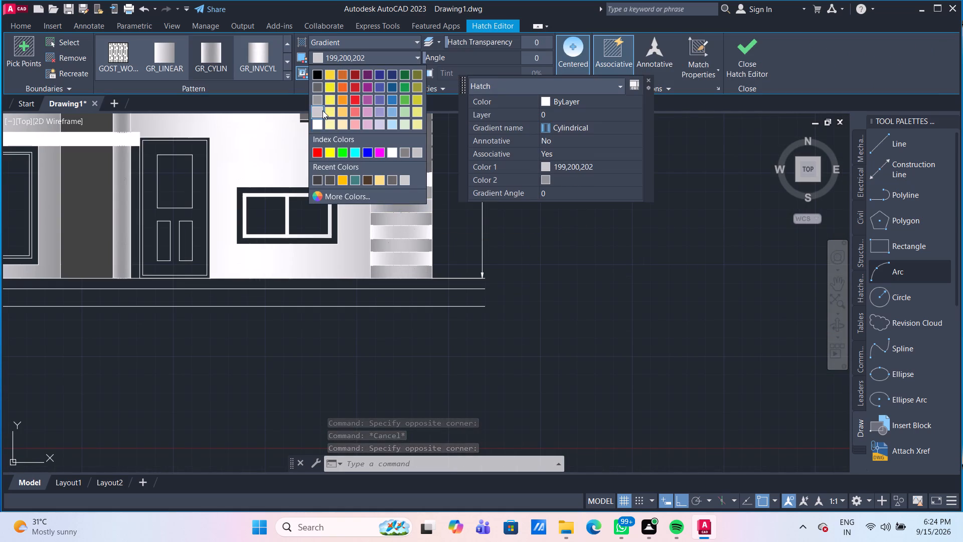
key(Escape)
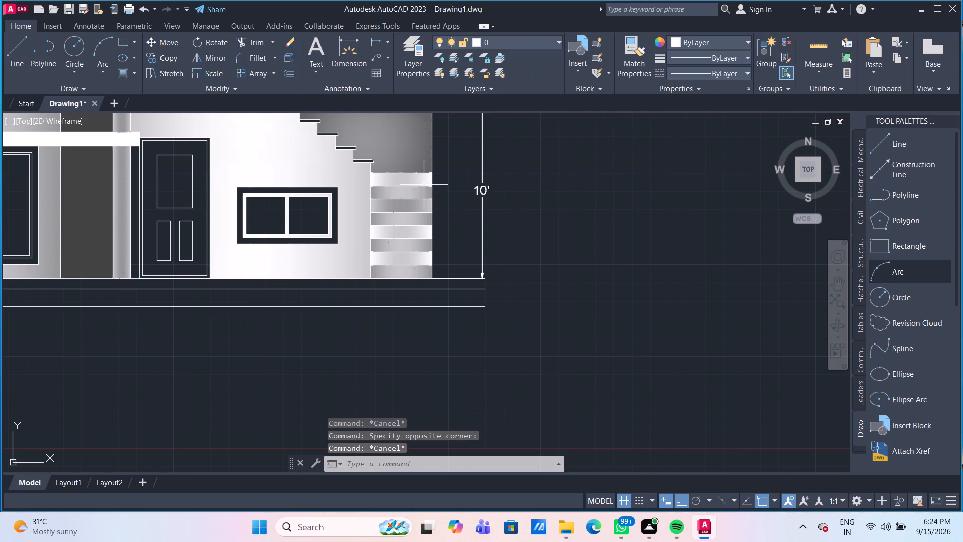
Set the second gradient colour of the top stair strip to 147,149,152.
click(416, 181)
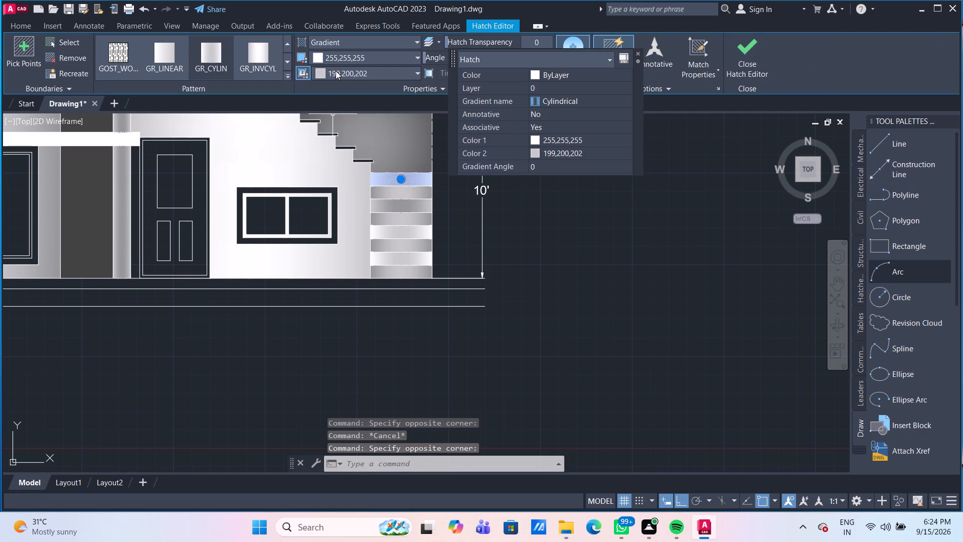
click(336, 71)
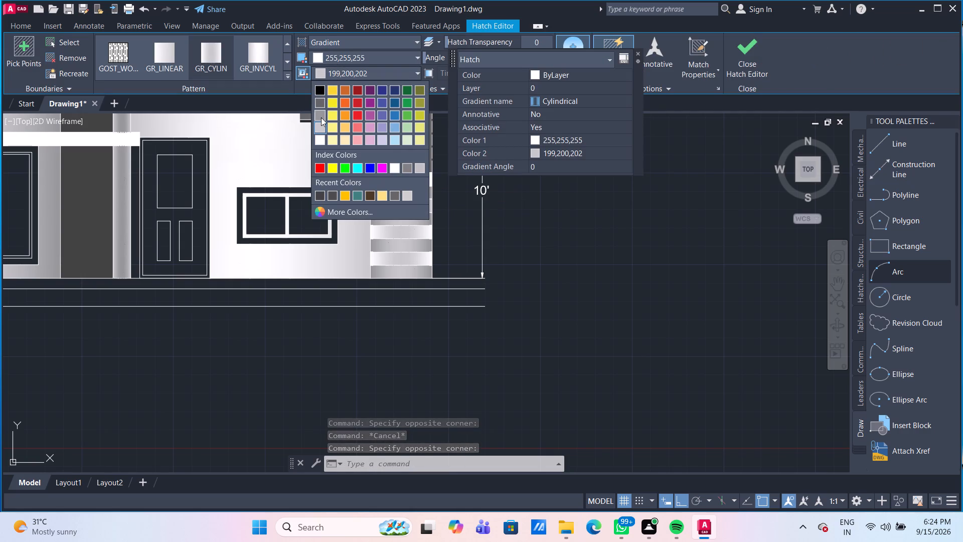
click(321, 117)
key(Escape)
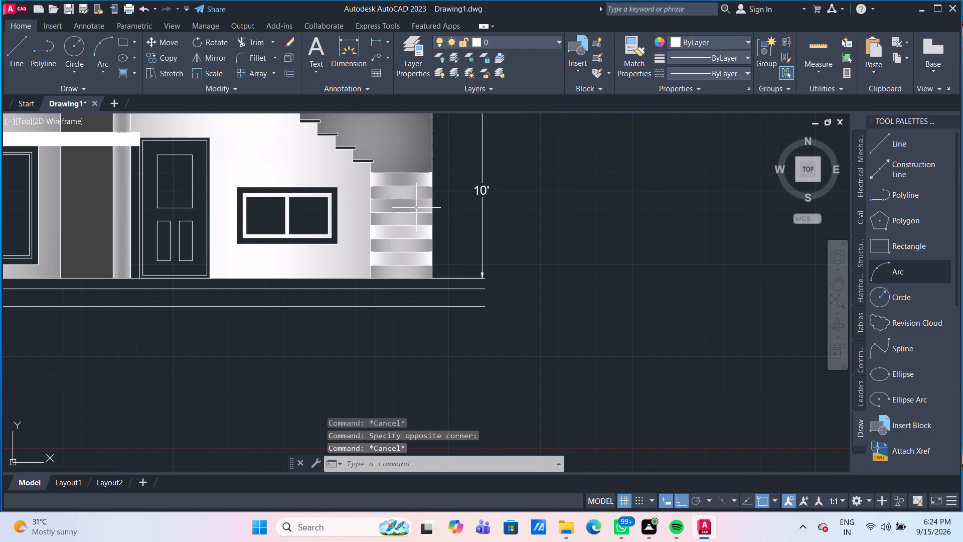
scroll(416, 208, down, 1)
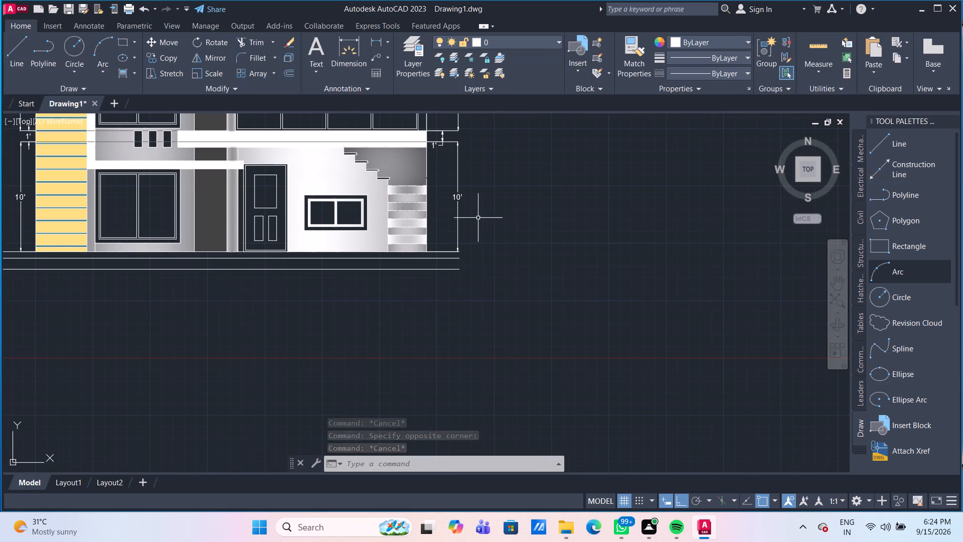
scroll(418, 207, up, 2)
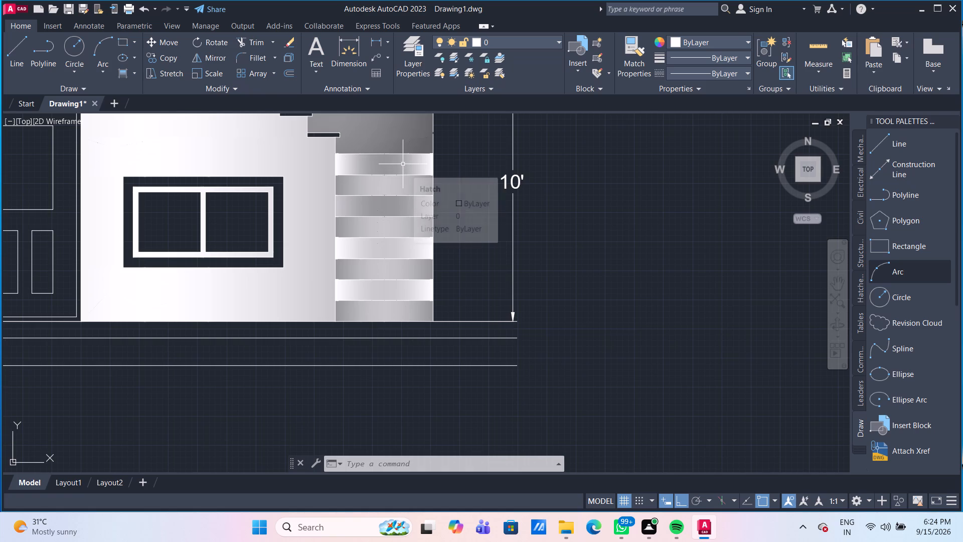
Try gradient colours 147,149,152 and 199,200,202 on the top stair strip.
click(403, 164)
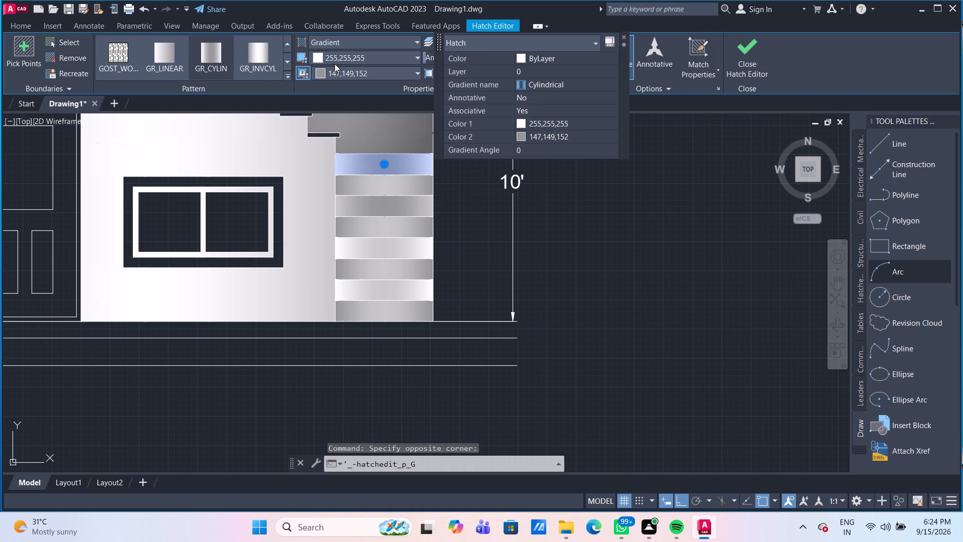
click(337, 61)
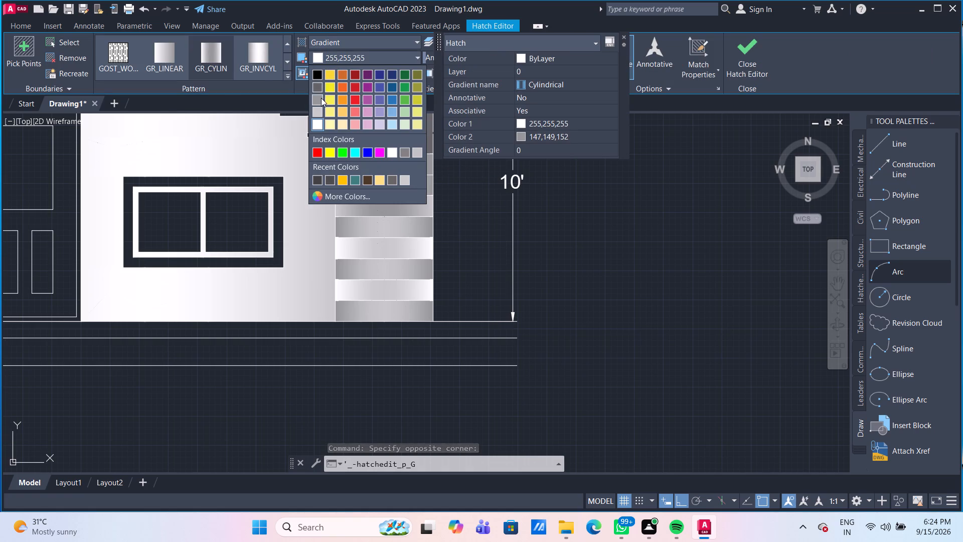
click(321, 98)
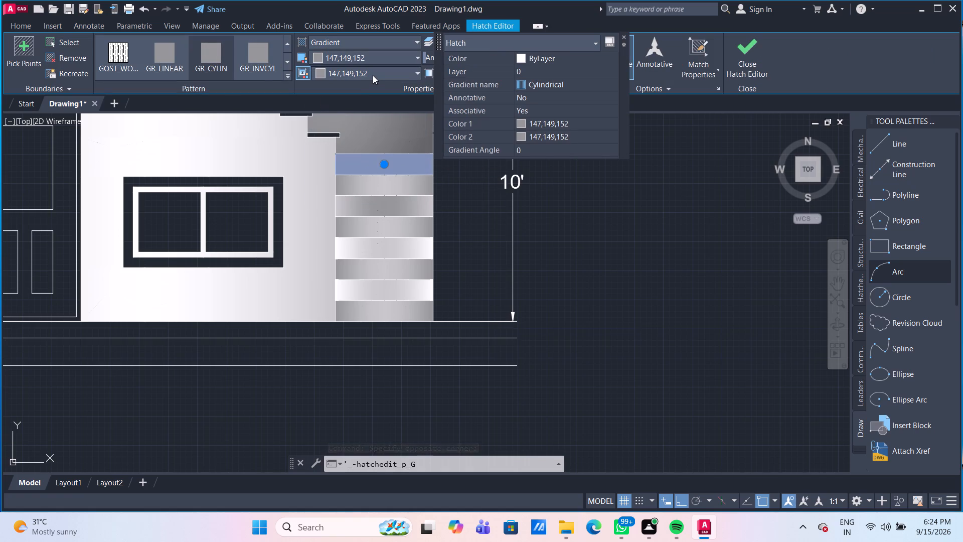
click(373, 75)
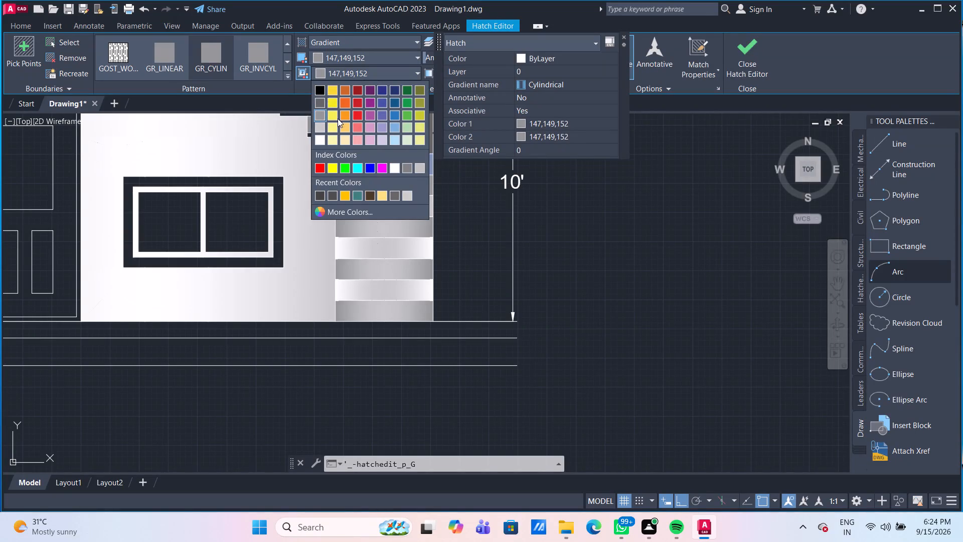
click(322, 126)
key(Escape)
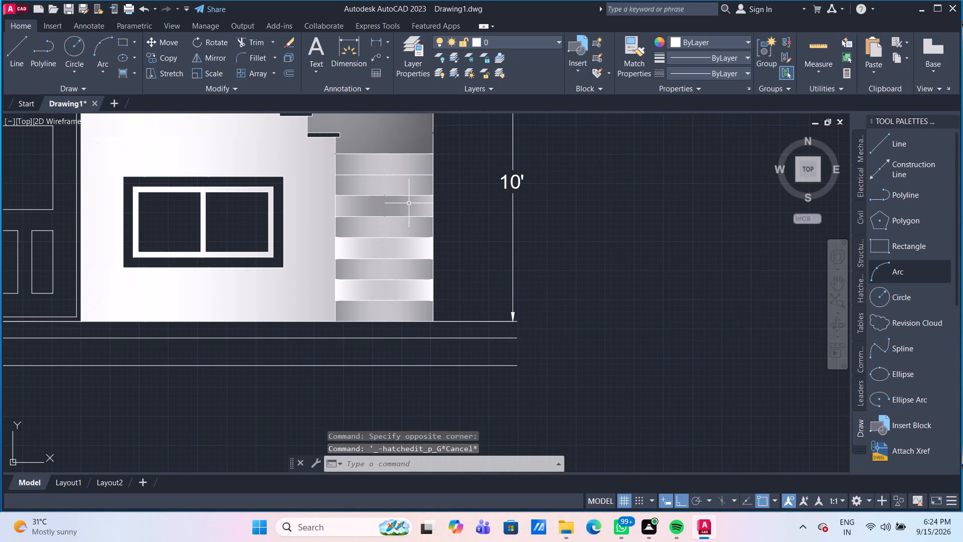
Set the top stair strip's first gradient colour to 199,200,202 and its second to 147,149,152.
click(403, 167)
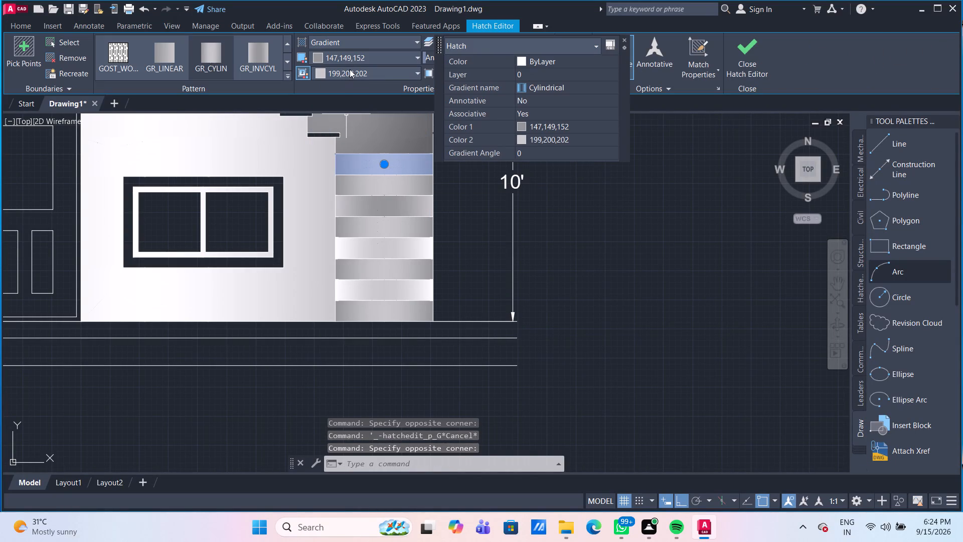
click(379, 73)
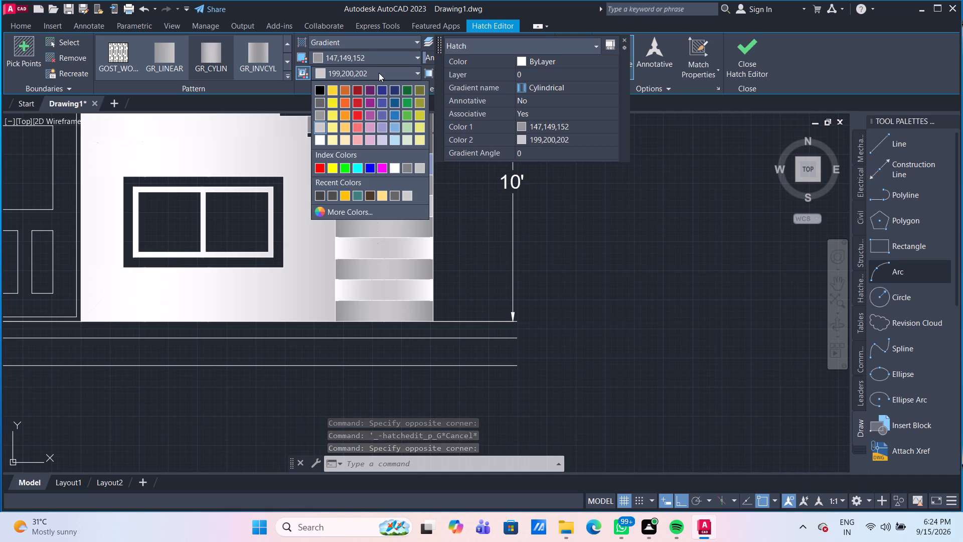
click(318, 112)
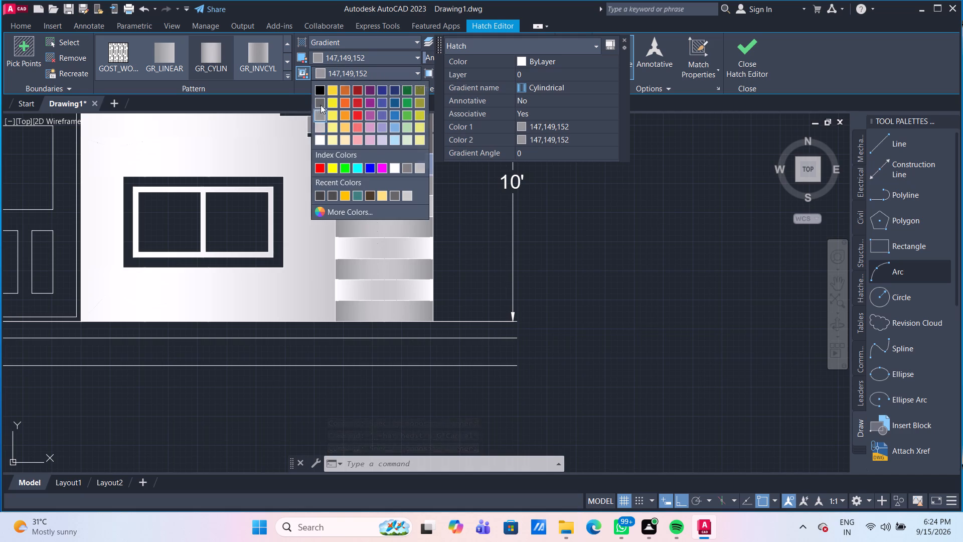
click(338, 58)
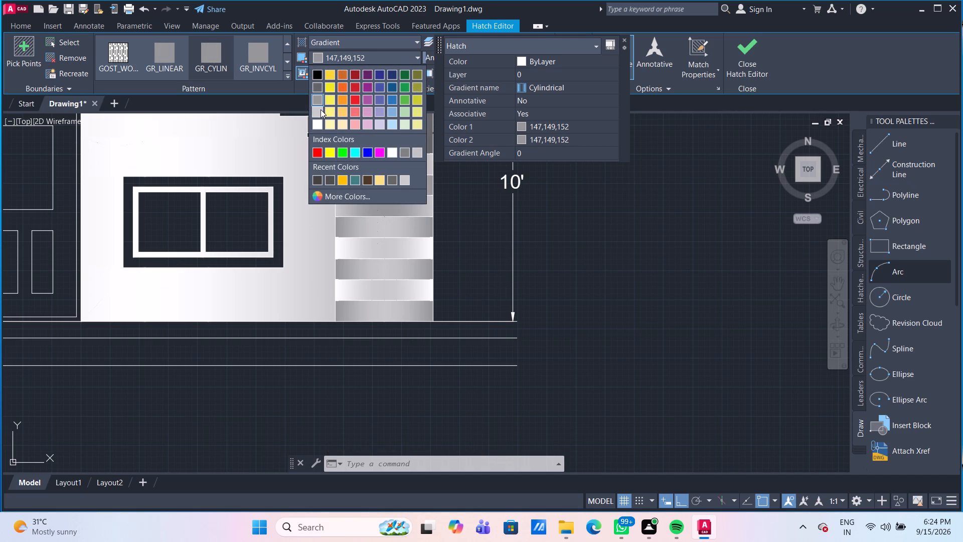
click(320, 109)
key(Escape)
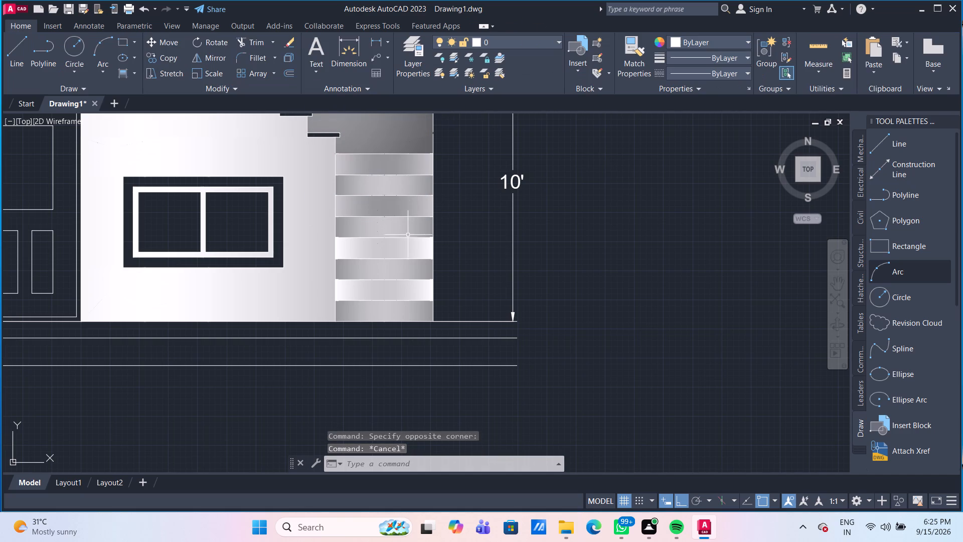
Set the gradient colours of the fifth stair strip from the top to 199,200,202 and 147,149,152.
scroll(408, 234, down, 1)
middle_drag(399, 220, 387, 200)
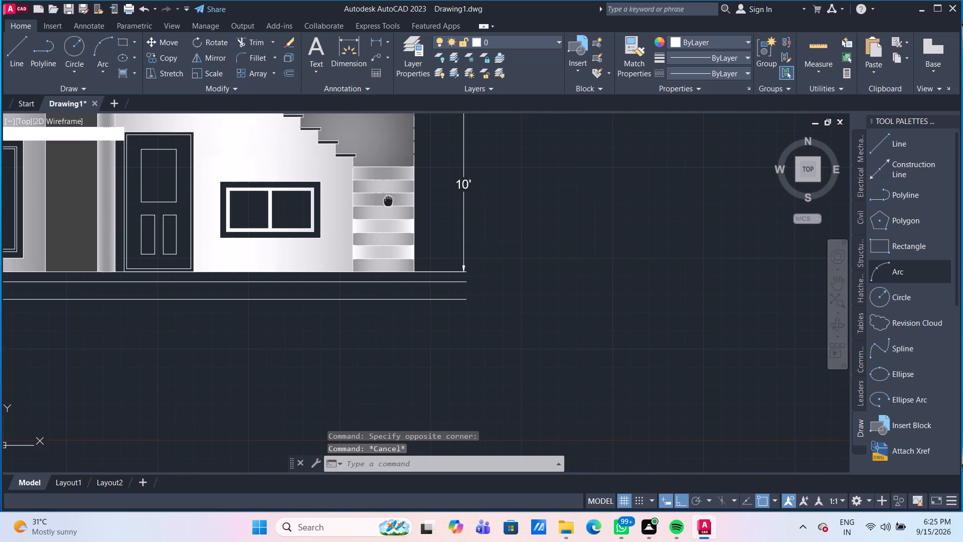
middle_drag(387, 200, 371, 161)
middle_drag(371, 174, 381, 216)
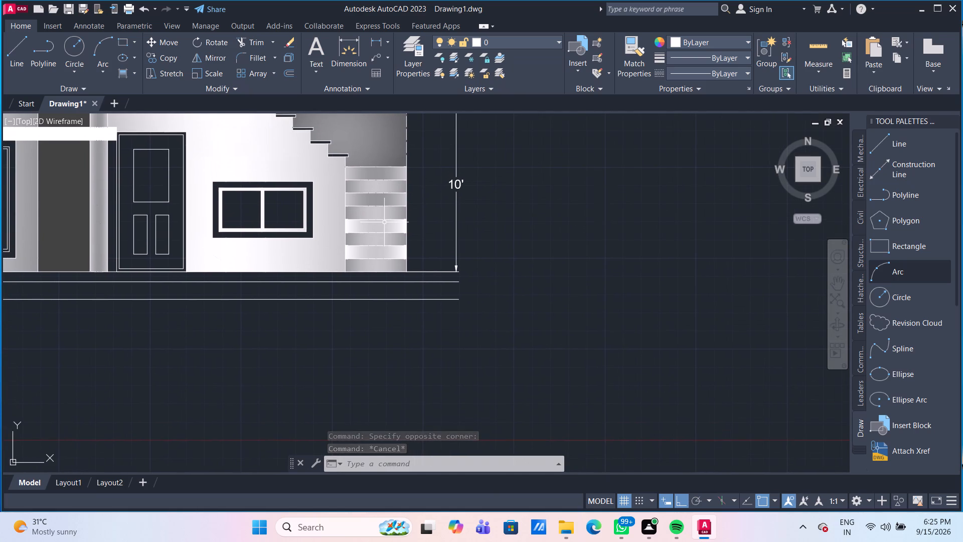
click(384, 228)
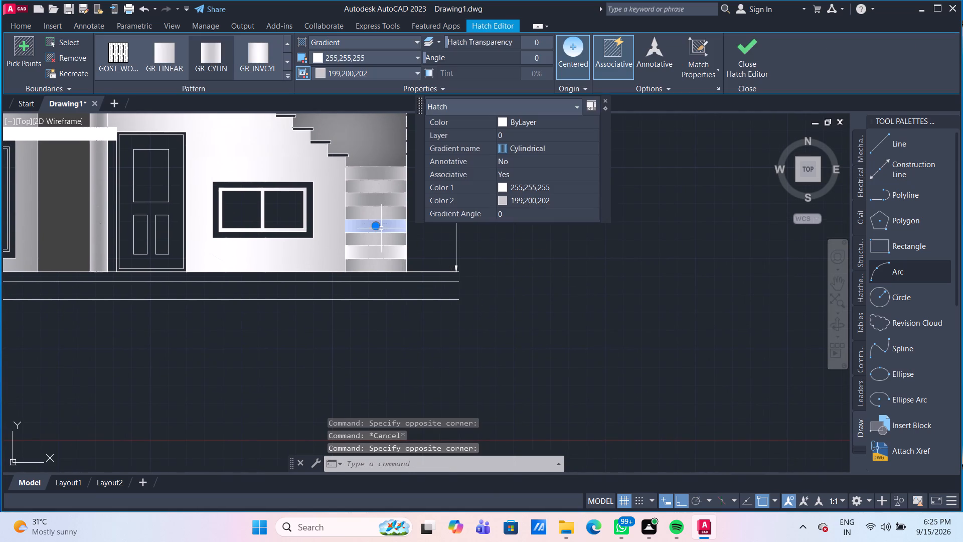
click(372, 73)
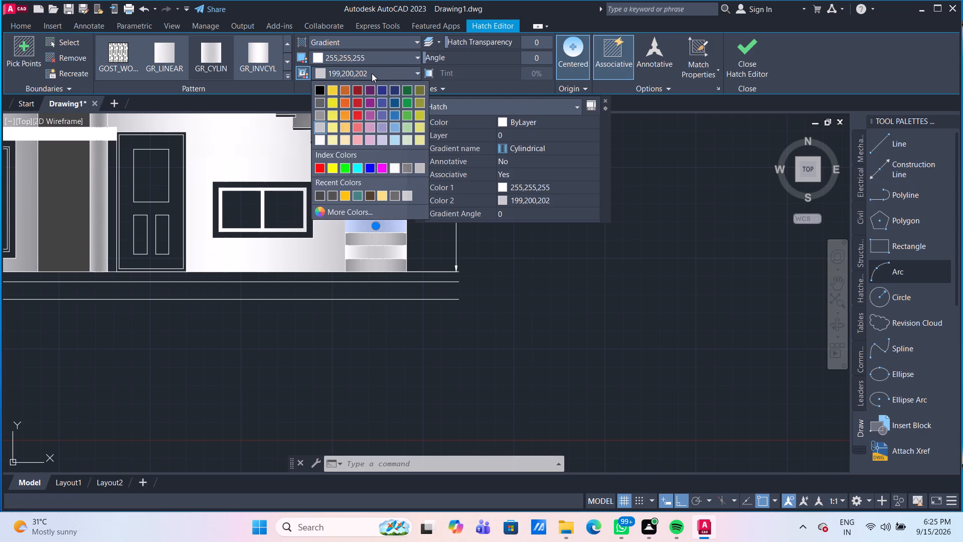
click(323, 112)
click(348, 57)
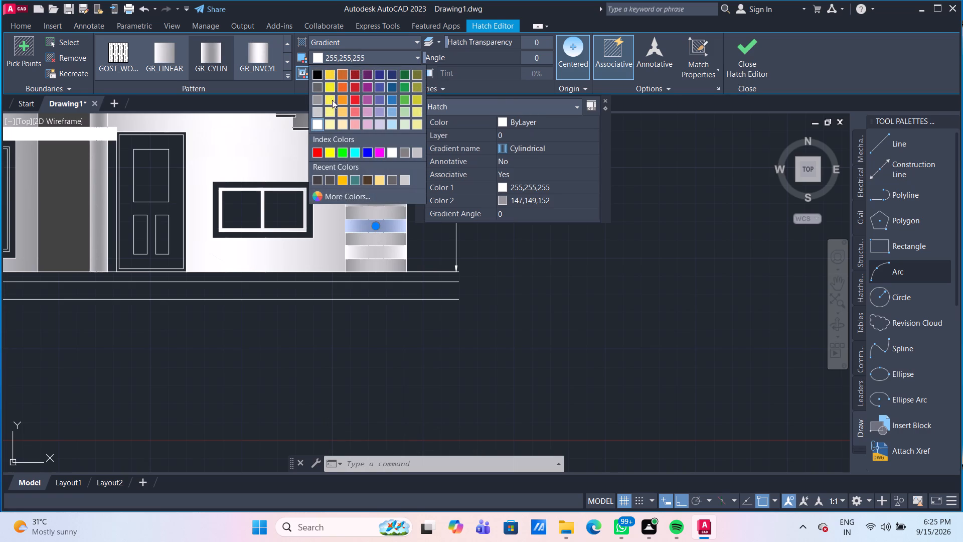
click(320, 110)
key(Escape)
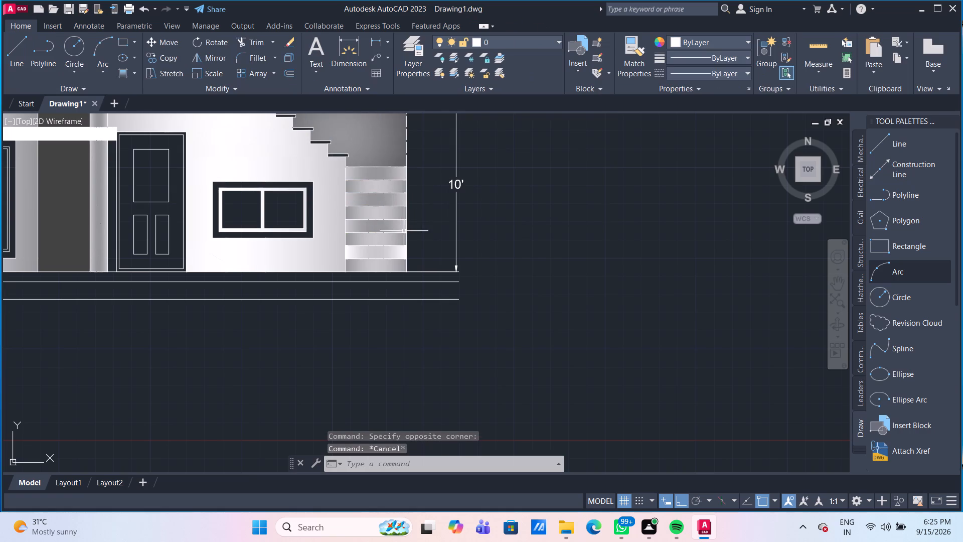
Set the gradient colours of the seventh stair strip from the top to 199,200,202 and 147,149,152.
middle_drag(377, 205, 371, 167)
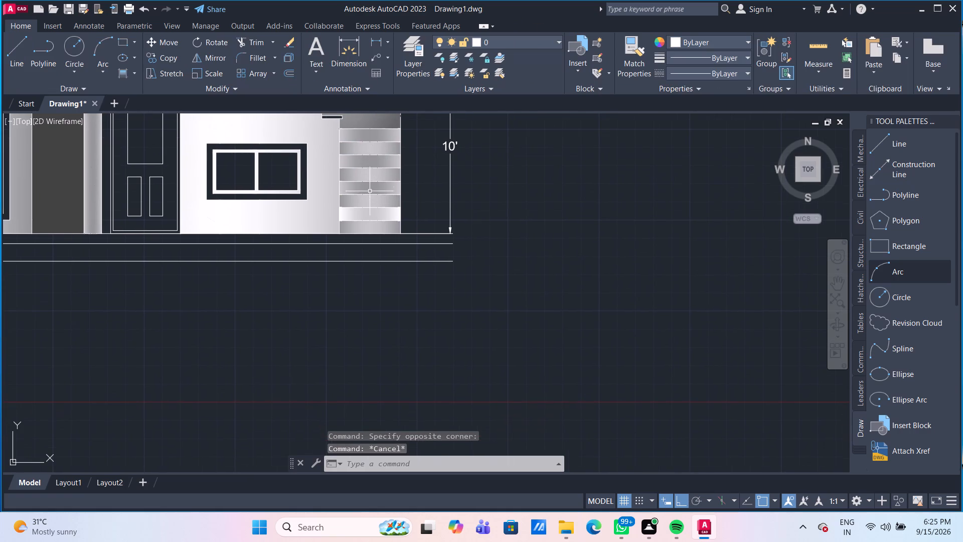
click(374, 216)
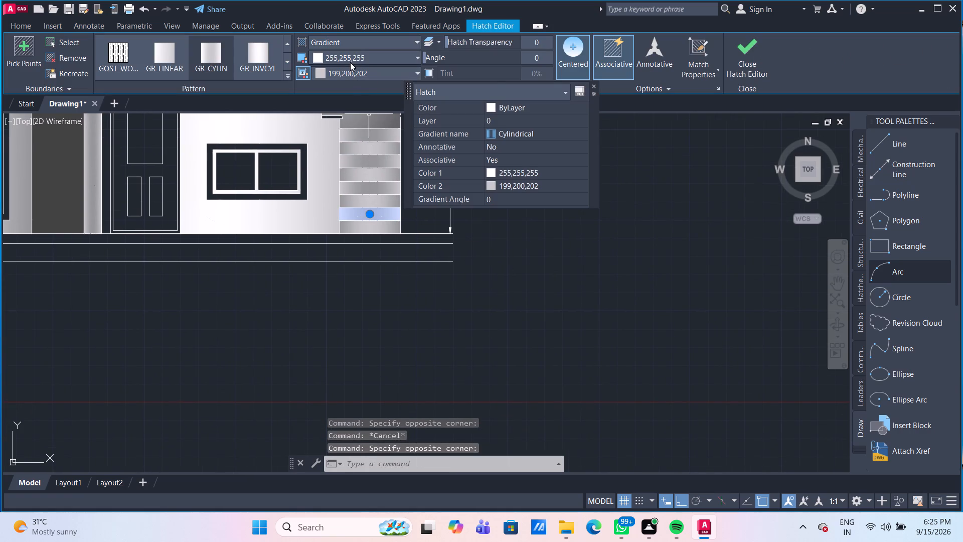
click(350, 75)
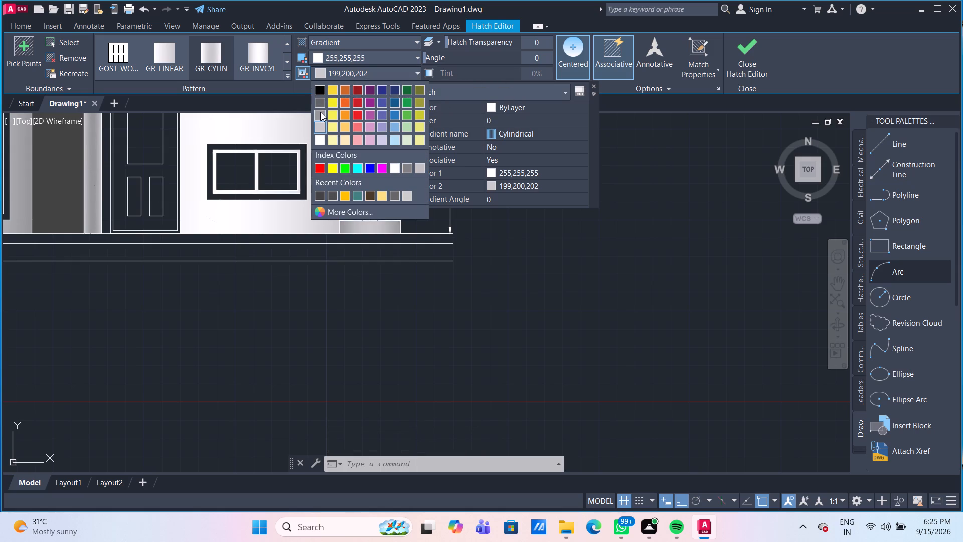
click(320, 112)
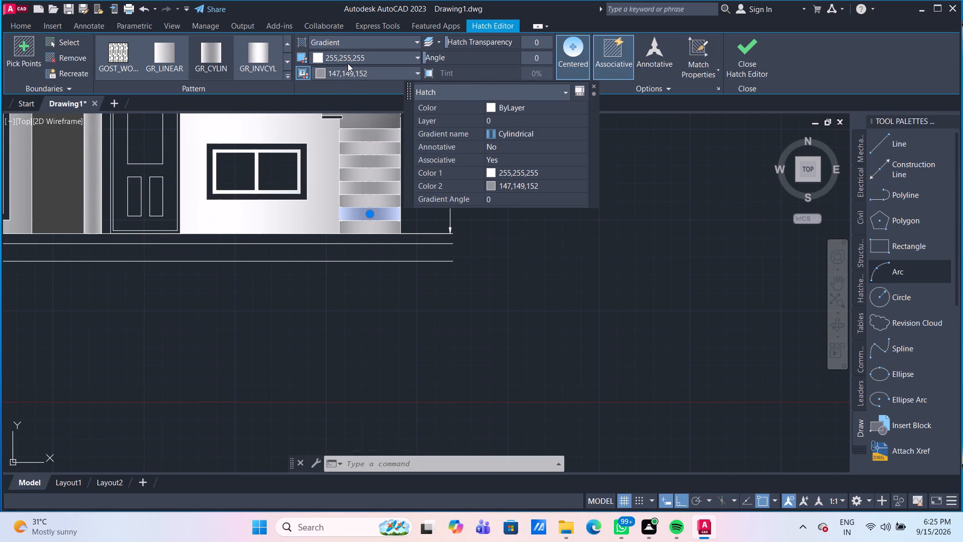
click(350, 56)
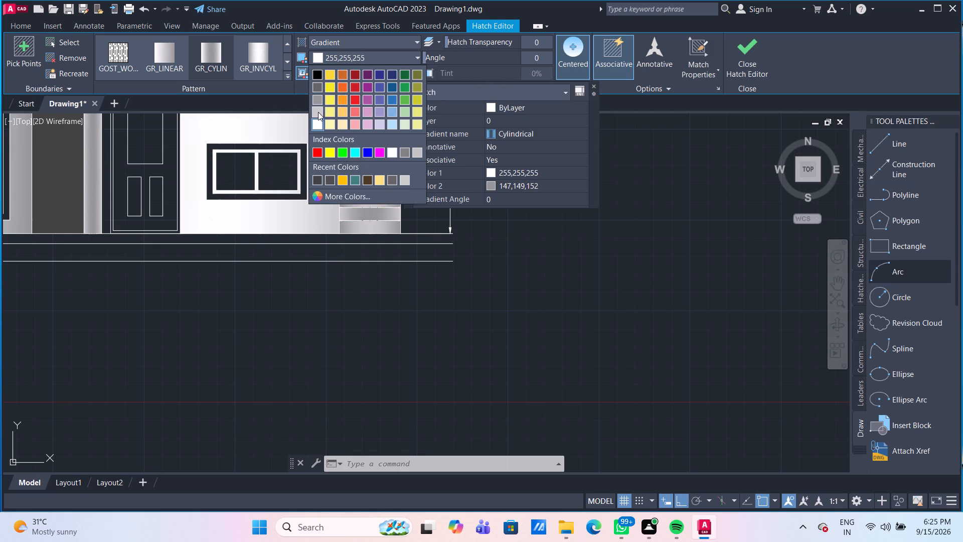
click(318, 112)
key(Escape)
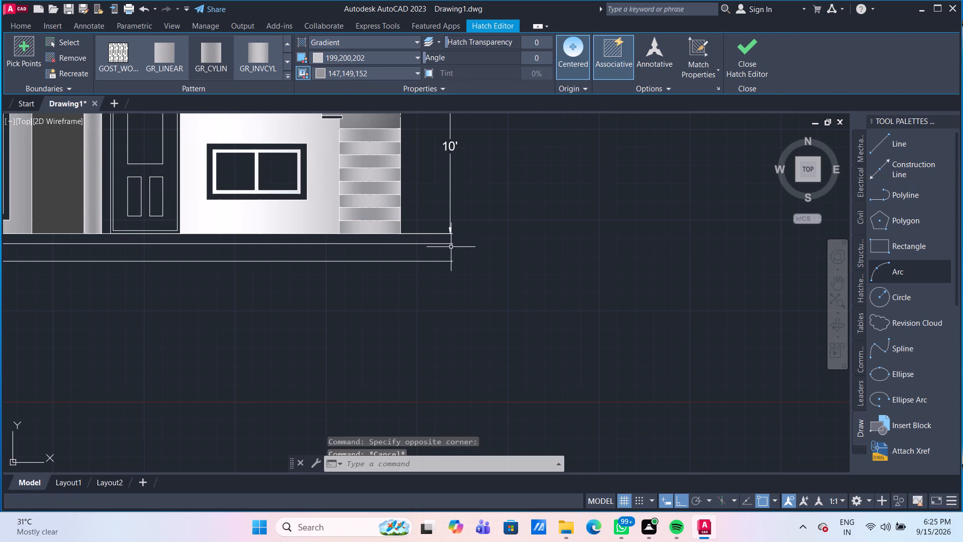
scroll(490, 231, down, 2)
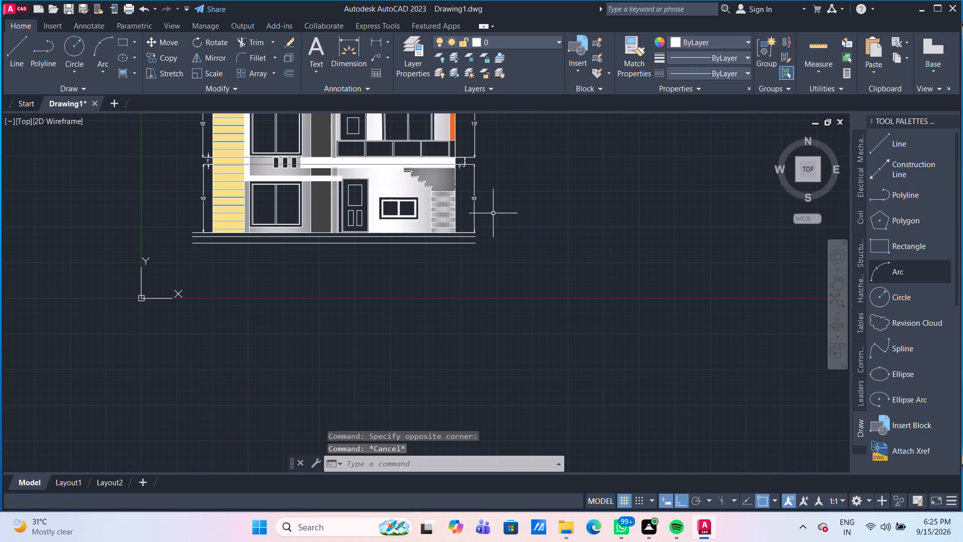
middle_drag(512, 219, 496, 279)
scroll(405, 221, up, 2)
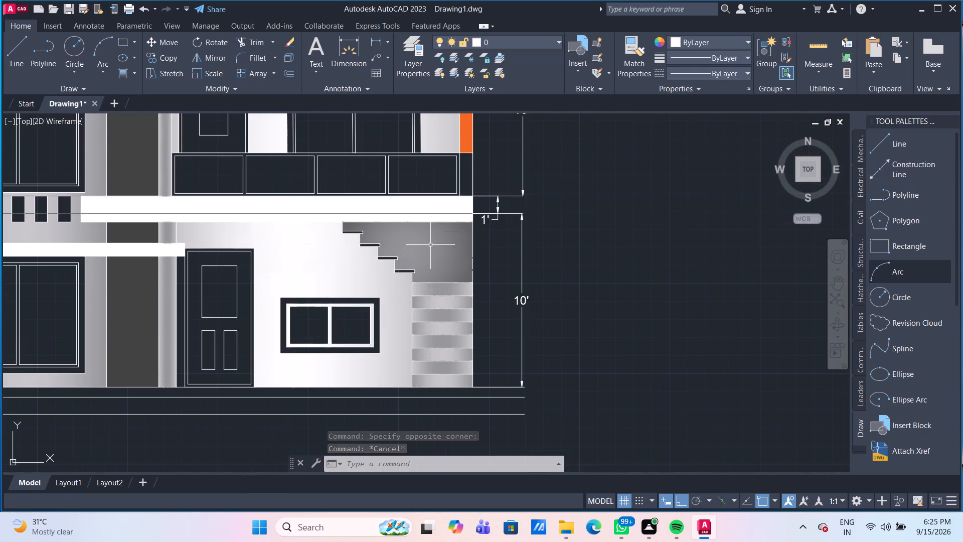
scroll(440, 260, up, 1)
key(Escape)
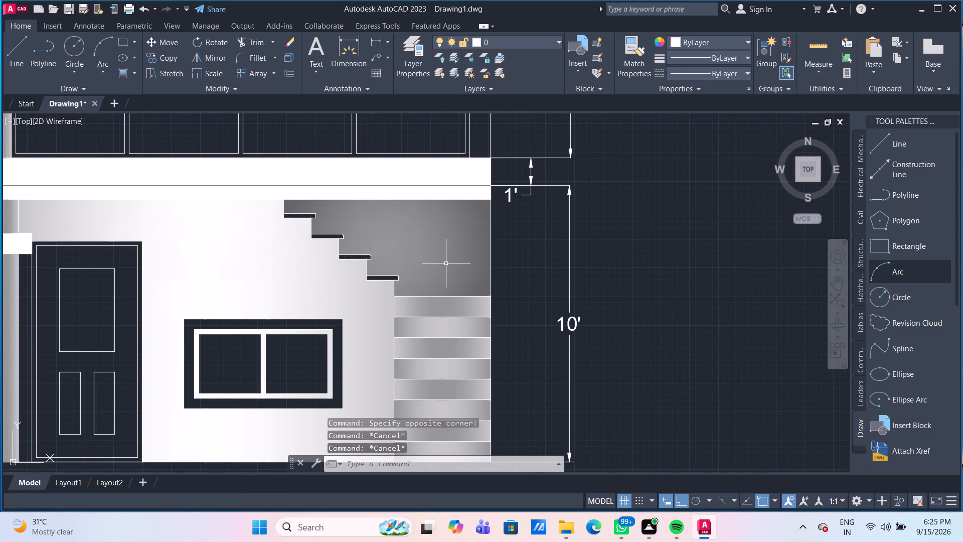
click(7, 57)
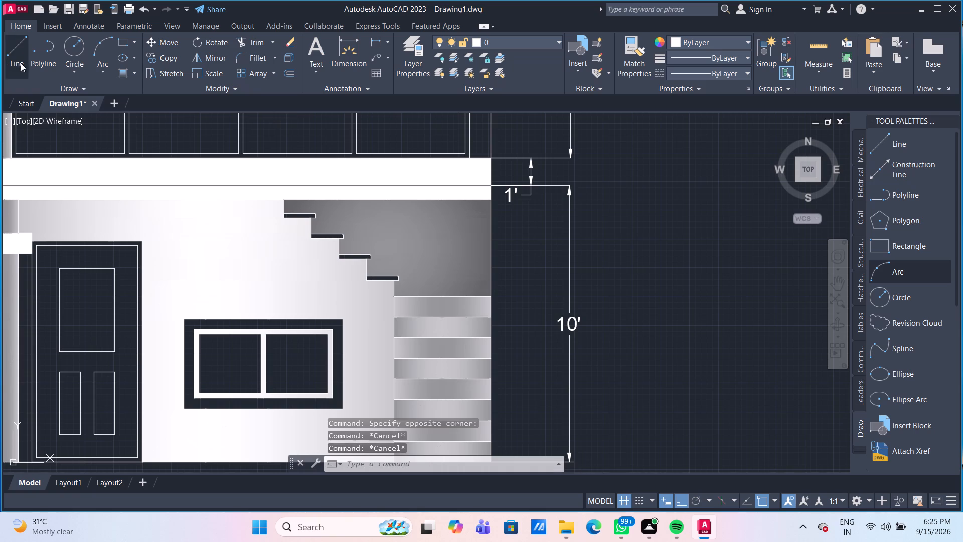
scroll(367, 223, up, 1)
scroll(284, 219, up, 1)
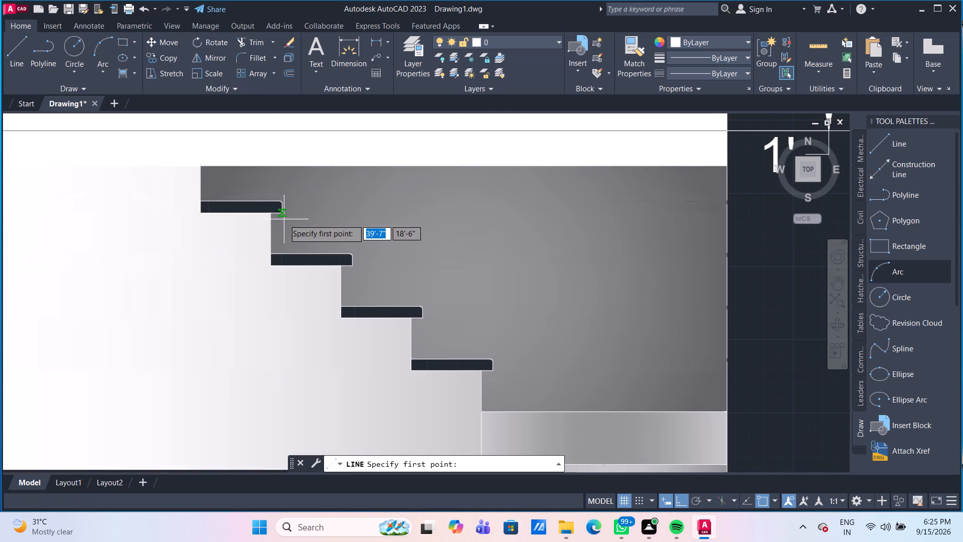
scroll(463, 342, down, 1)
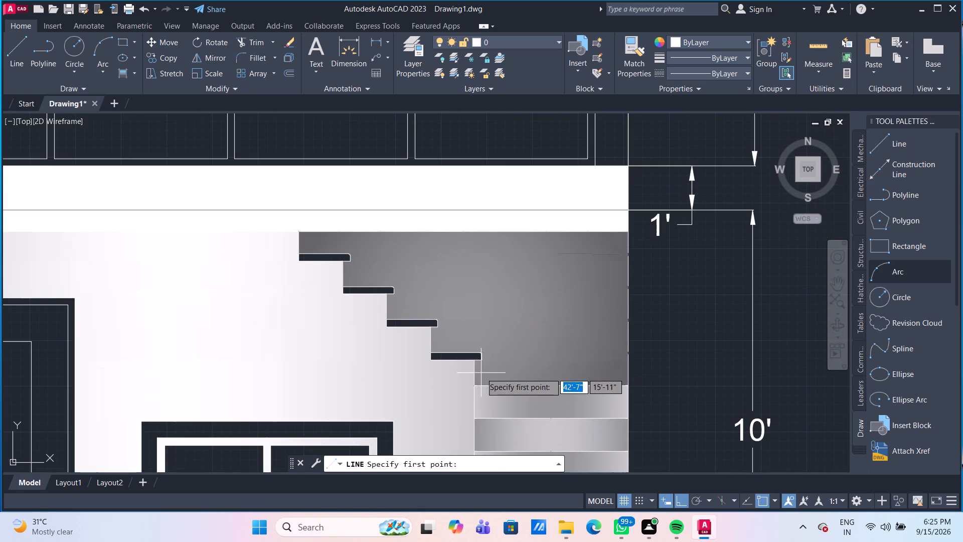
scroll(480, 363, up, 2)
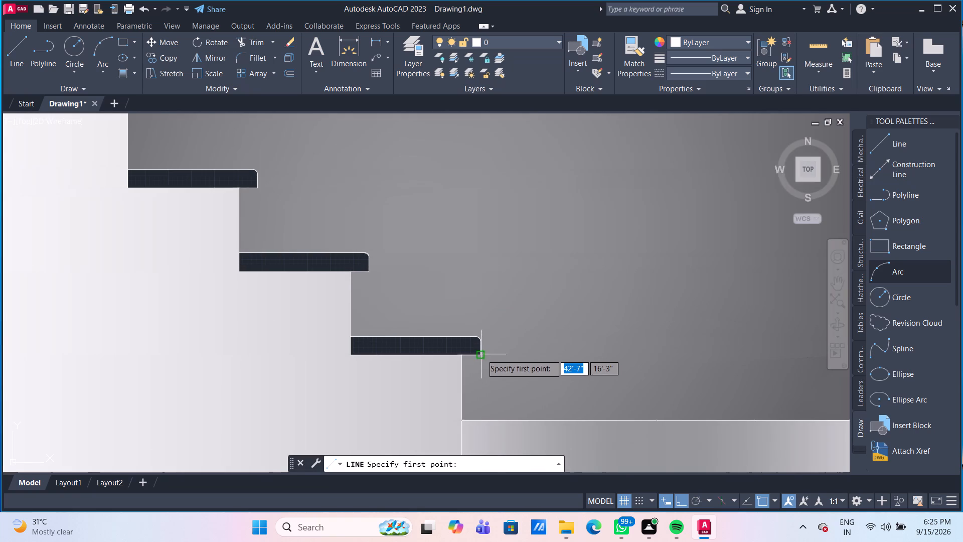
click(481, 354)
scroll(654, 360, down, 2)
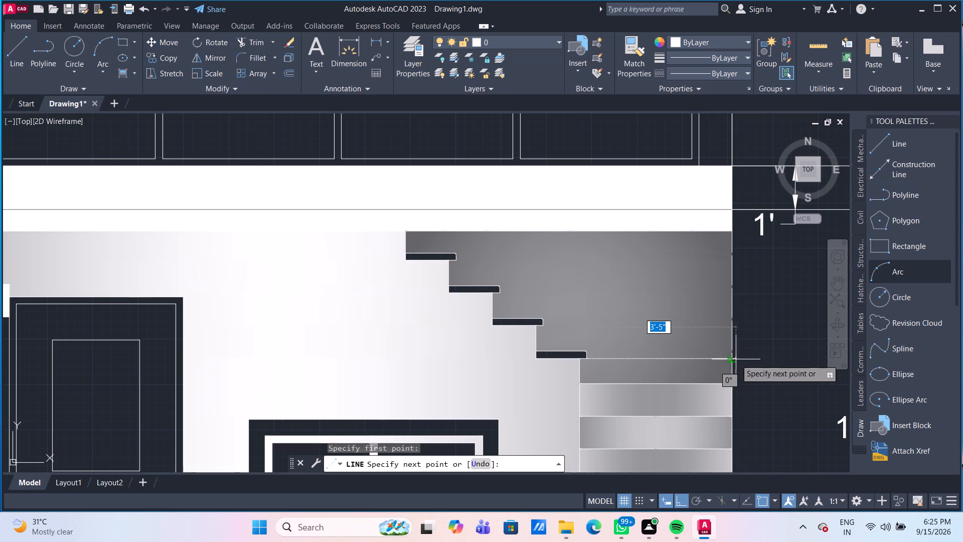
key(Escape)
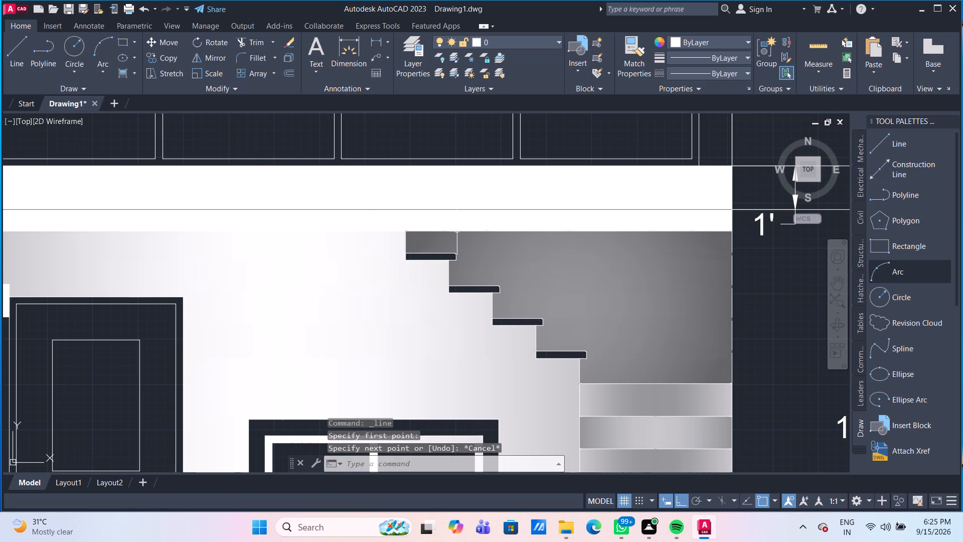
Draw a horizontal line about 3'-5" long from the outer end of the lowest dark stair tread to the building's right edge.
click(19, 52)
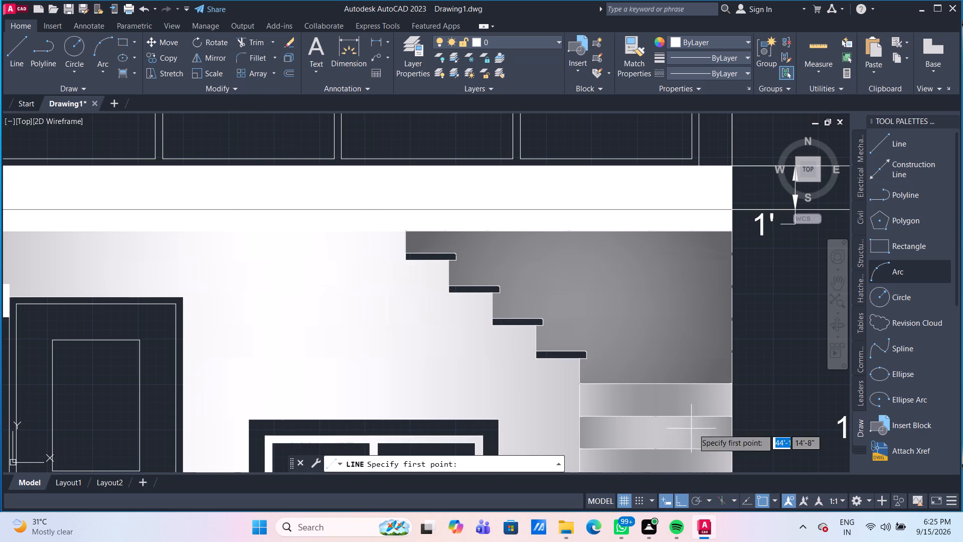
click(587, 353)
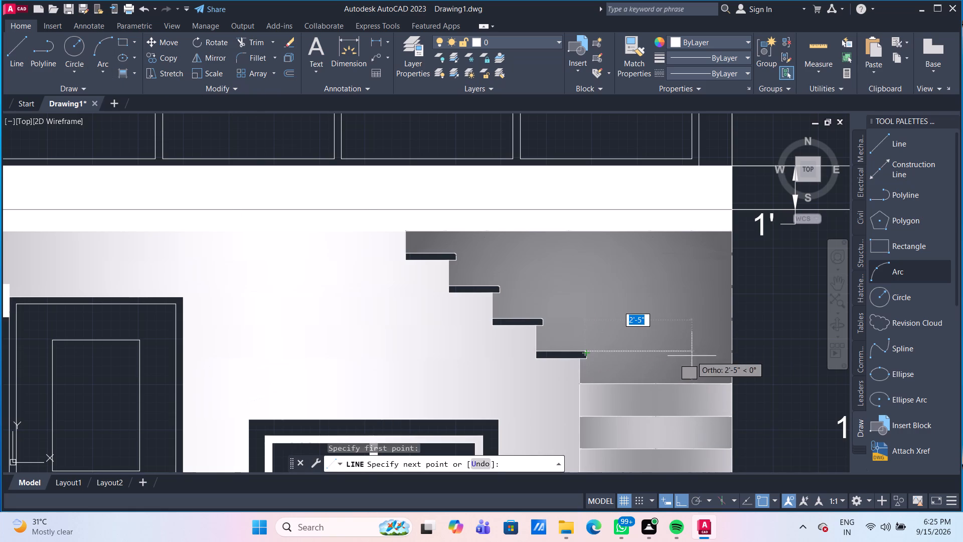
click(735, 352)
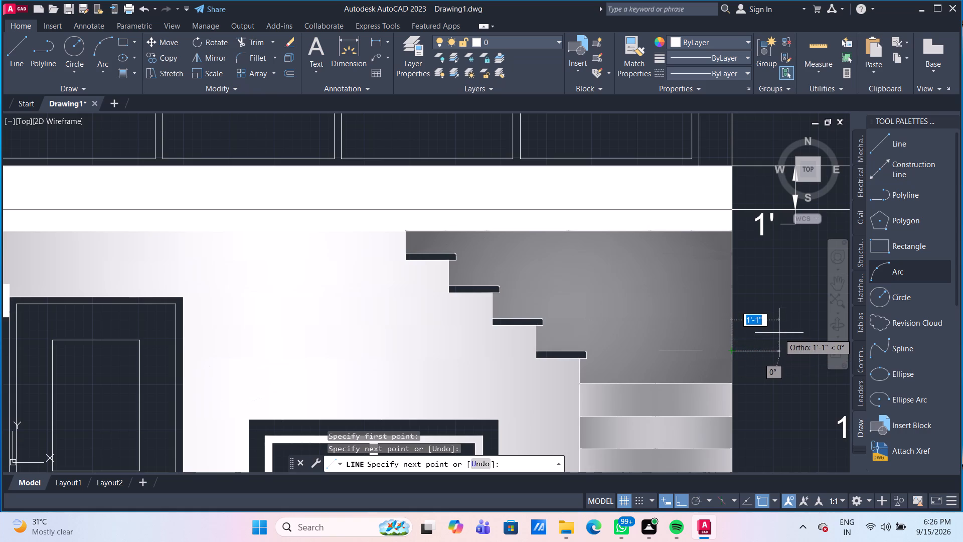
key(Escape)
scroll(704, 355, up, 1)
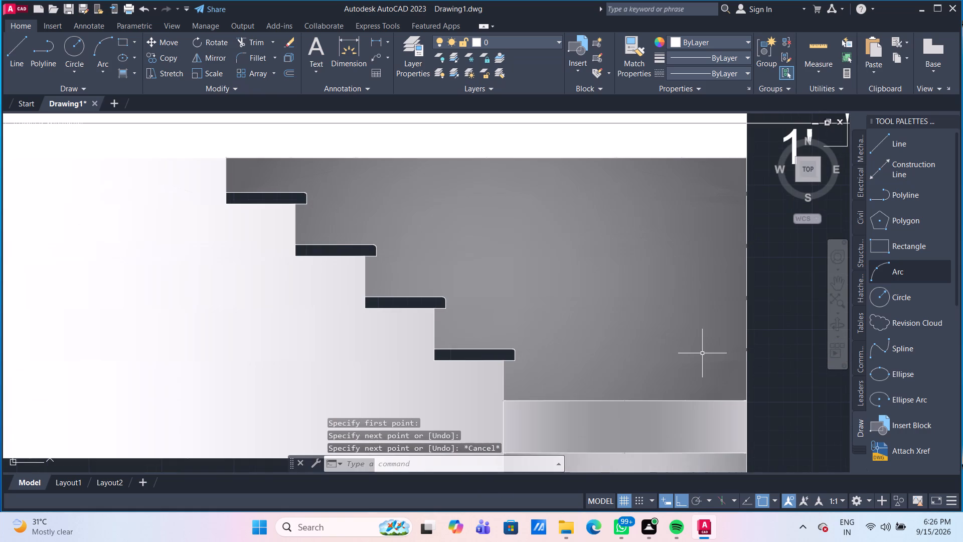
Delete the spherical gradient hatch behind the dark stair treads.
scroll(701, 351, down, 2)
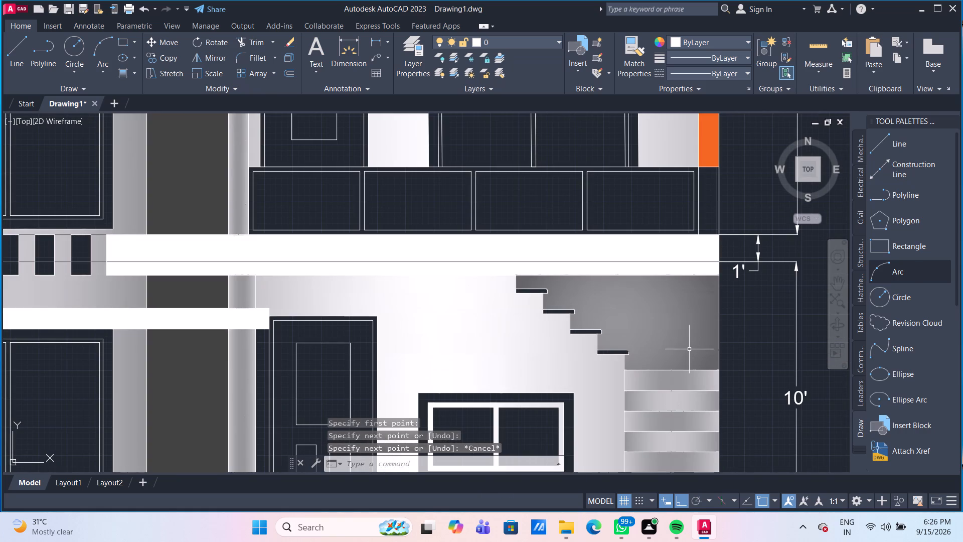
click(689, 349)
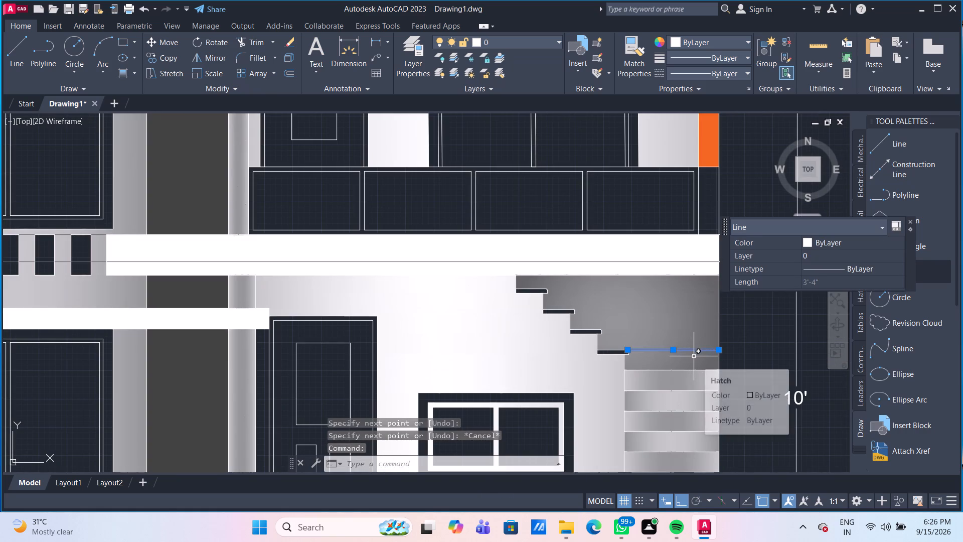
key(Escape)
click(681, 328)
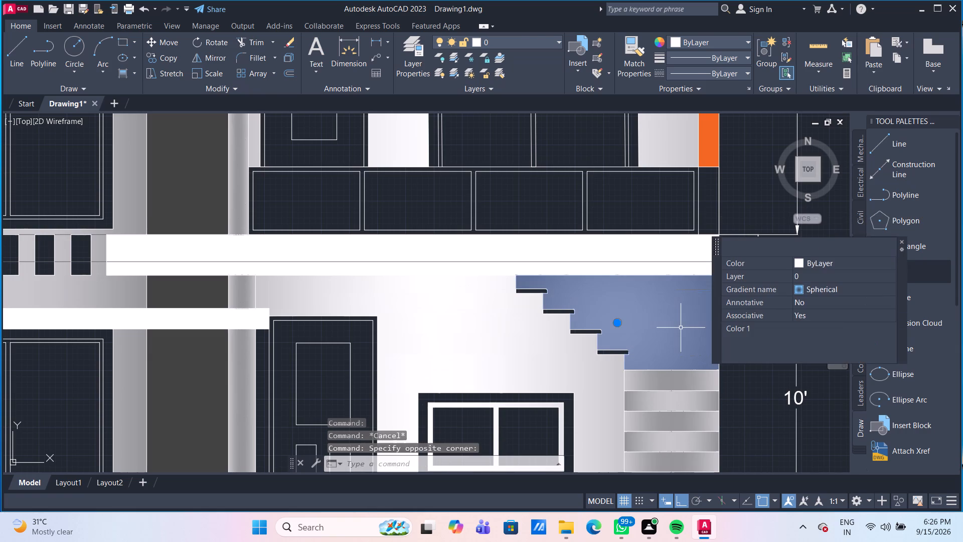
key(Delete)
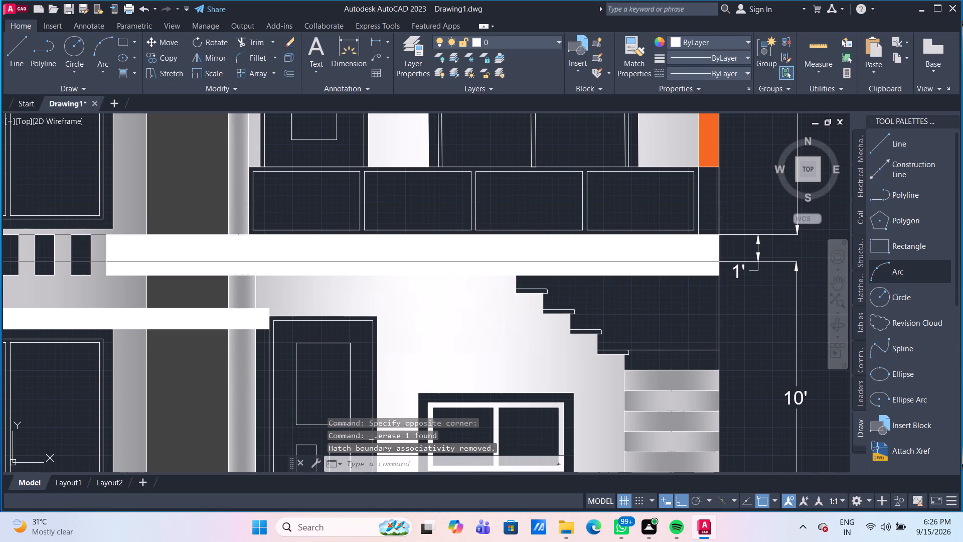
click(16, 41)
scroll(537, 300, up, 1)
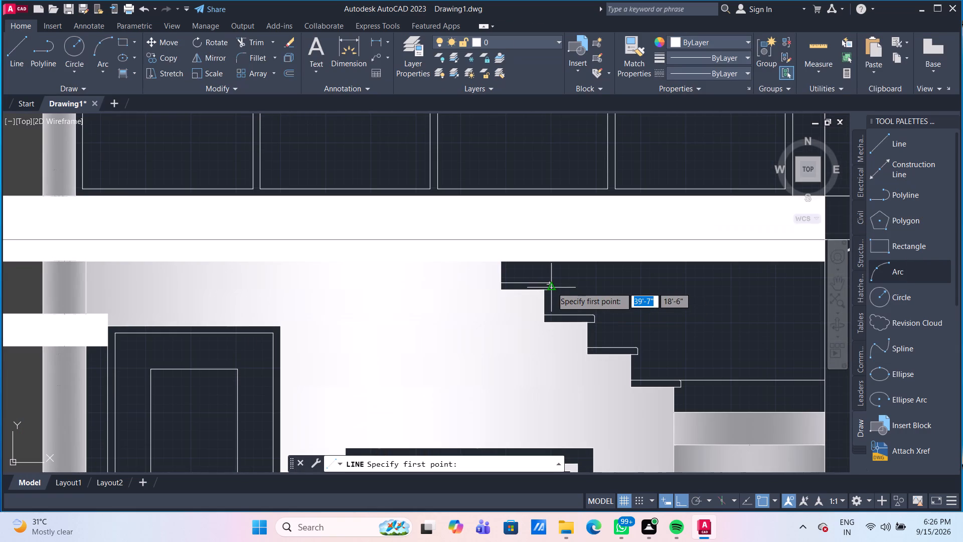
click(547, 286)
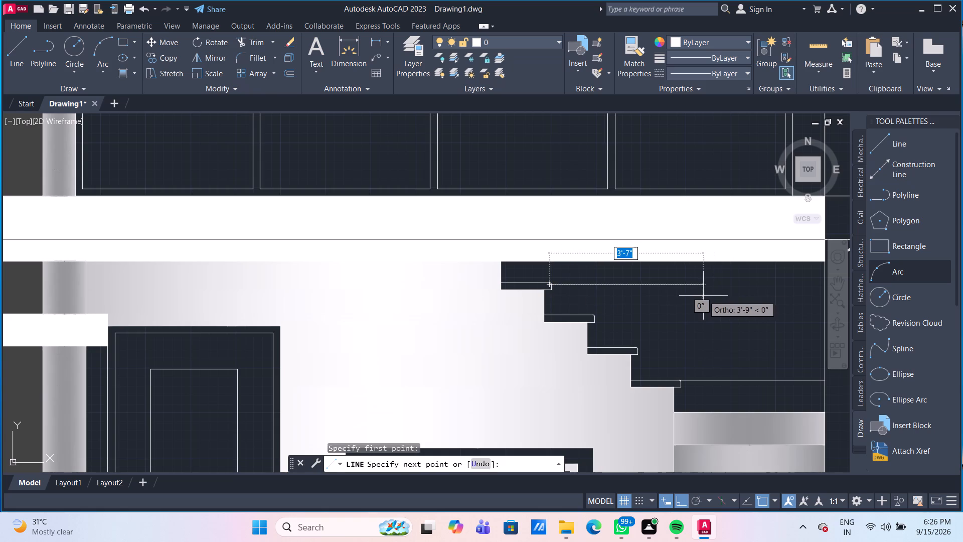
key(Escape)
Draw a horizontal line from the outer end of the third stair tread from the top to the building's right edge.
scroll(685, 339, up, 1)
middle_drag(668, 333, 492, 283)
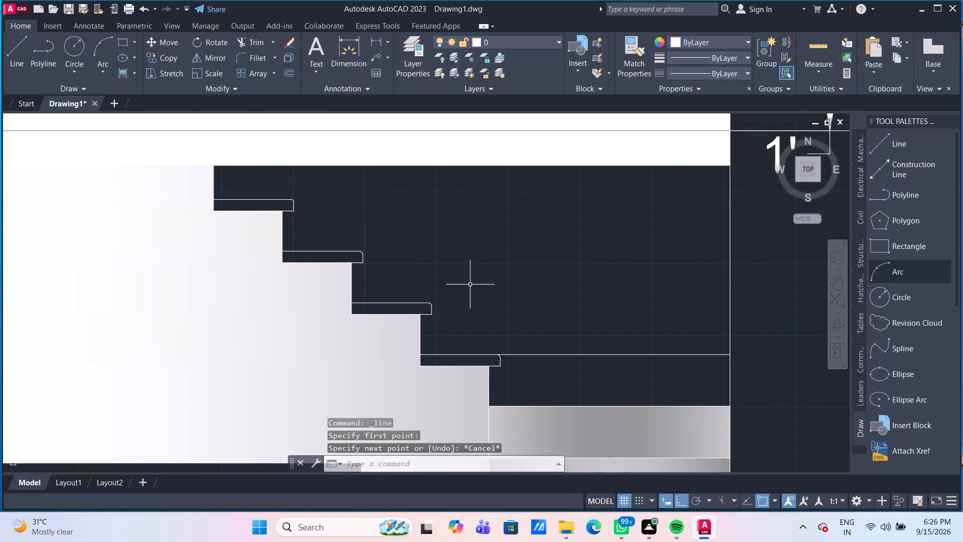
click(26, 37)
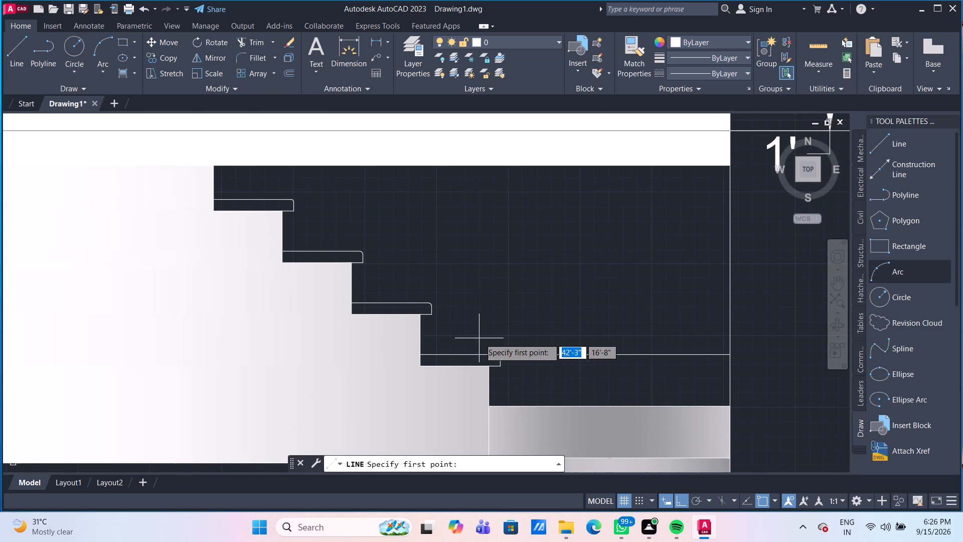
scroll(422, 303, up, 1)
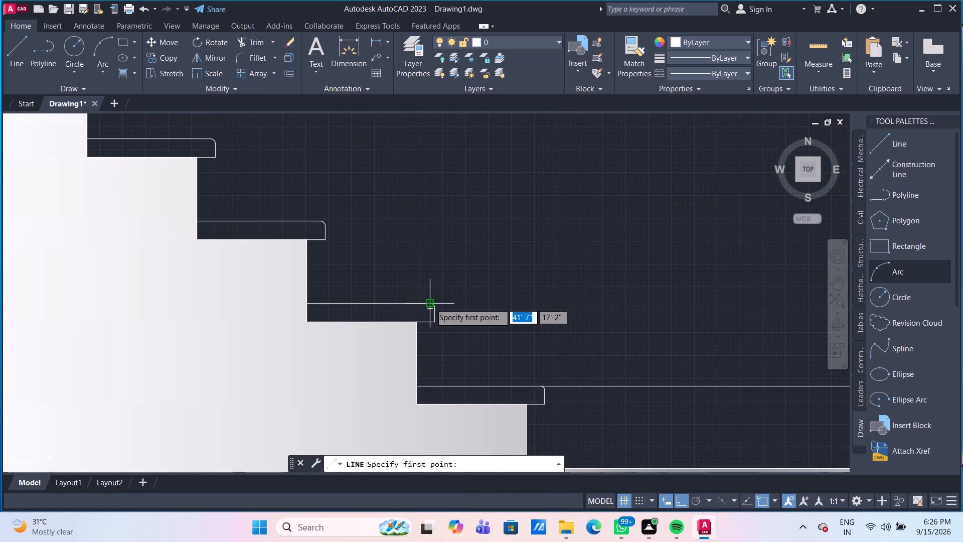
click(430, 303)
scroll(782, 309, down, 1)
middle_drag(770, 306, 615, 286)
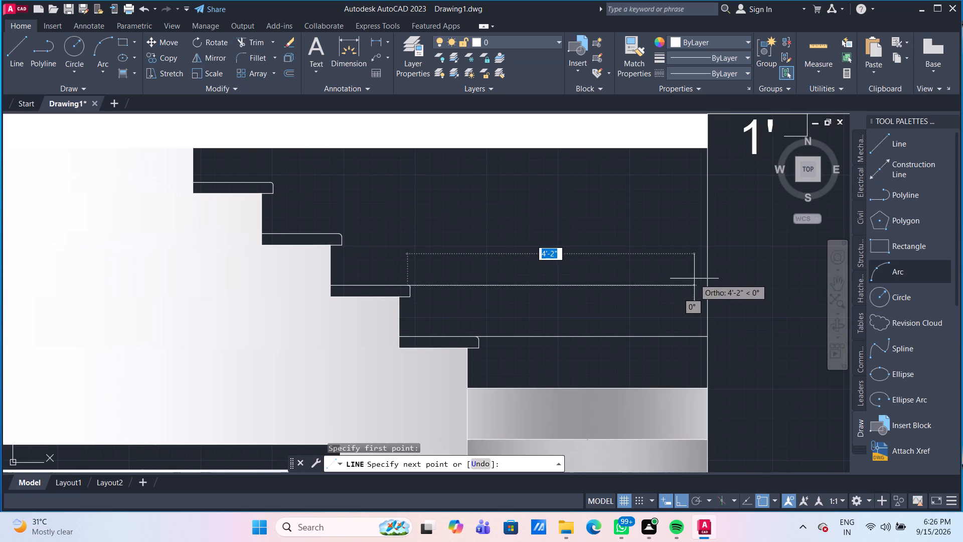
click(711, 285)
key(Escape)
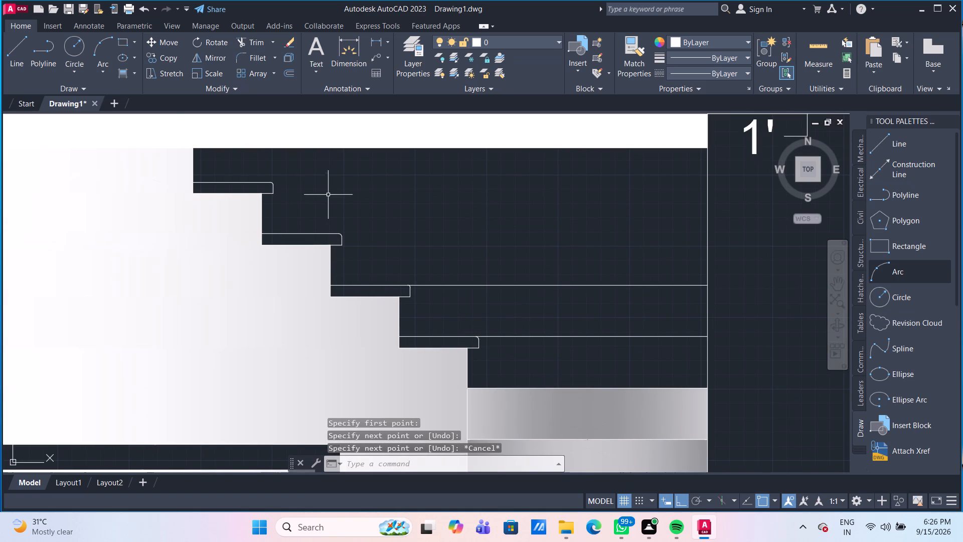
Draw a horizontal line from the outer end of the second stair tread from the top to the building's right edge.
click(10, 58)
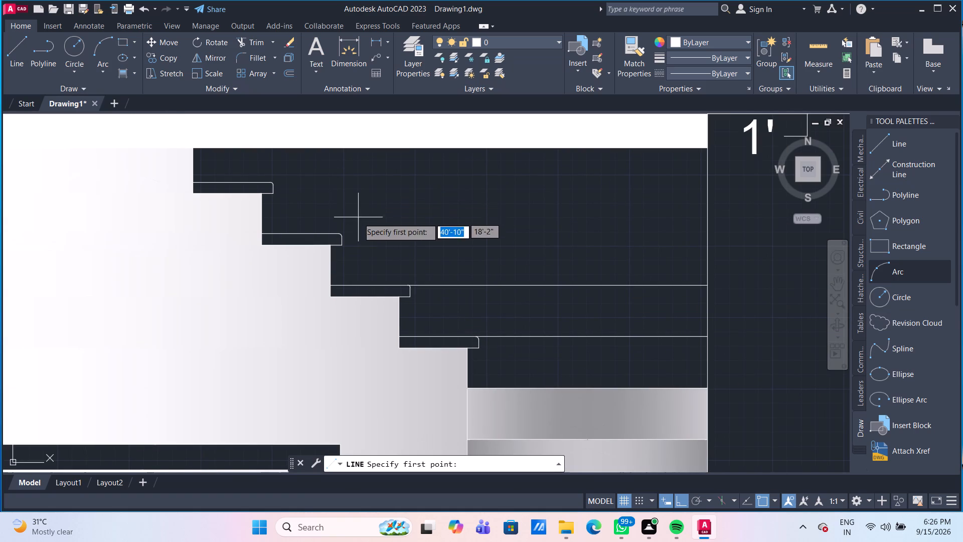
click(341, 232)
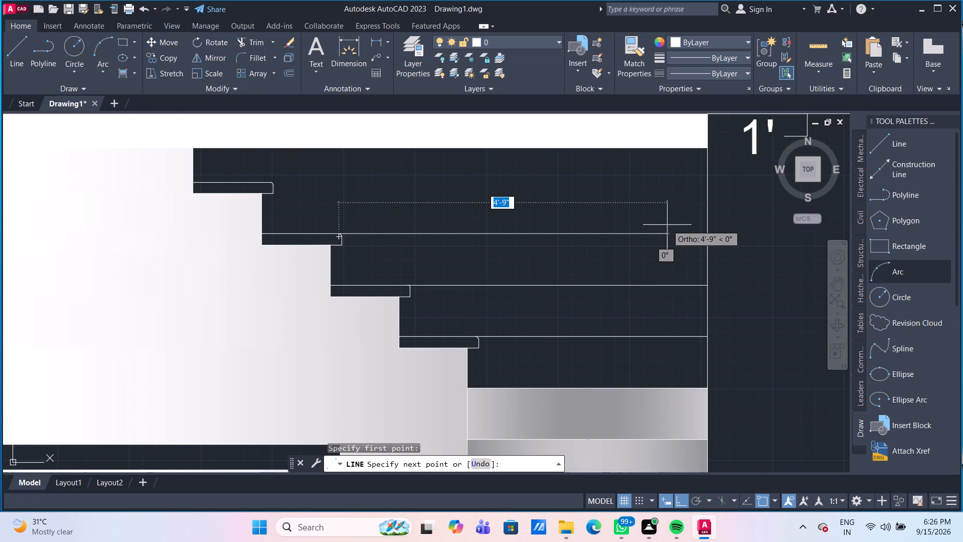
click(708, 236)
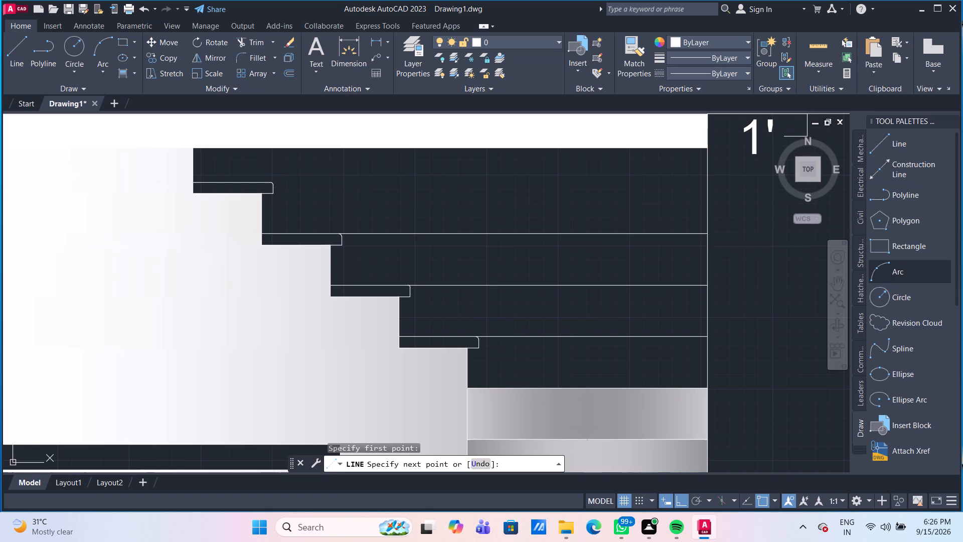
key(Escape)
Draw a horizontal line about 6'-4" long from the outer end of the top stair tread to the building's right edge.
click(26, 37)
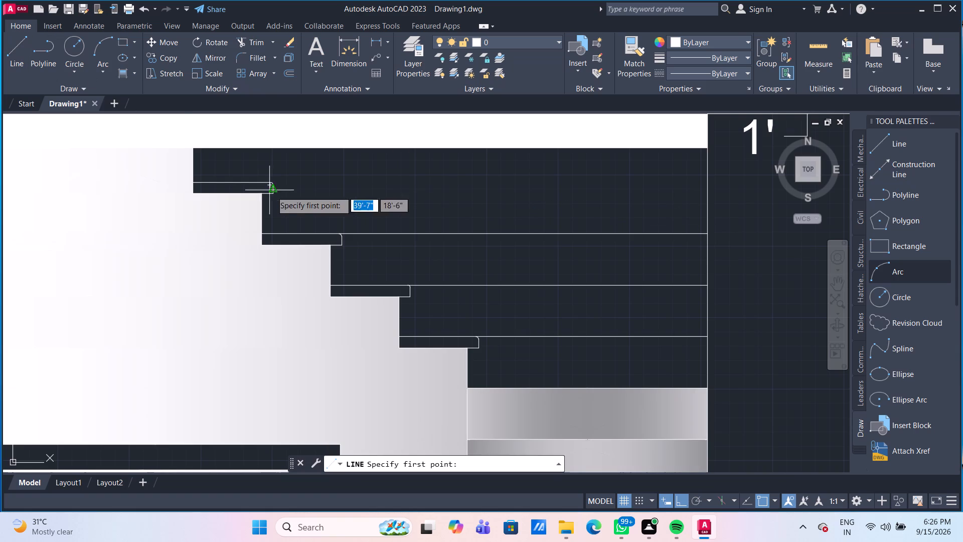
scroll(275, 181, up, 1)
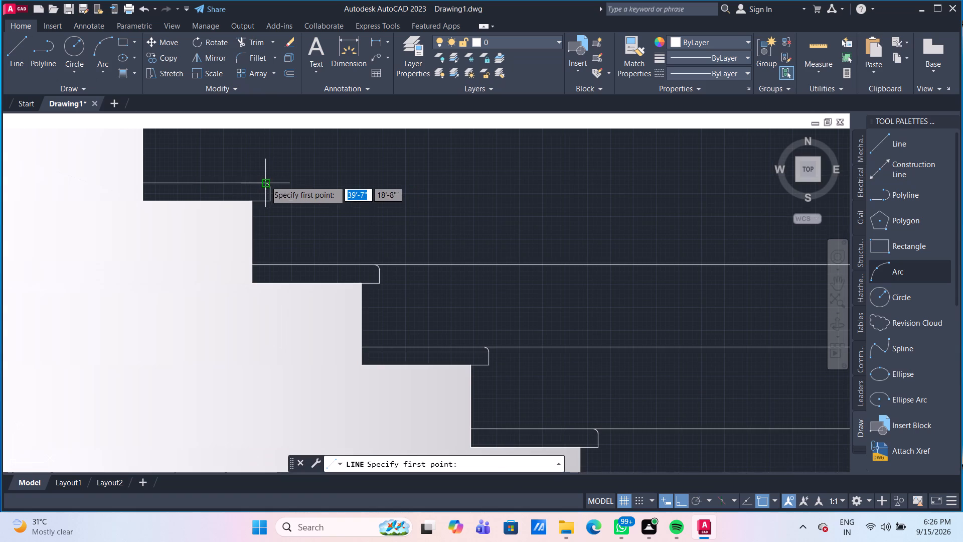
click(265, 181)
scroll(624, 185, down, 1)
middle_drag(547, 153, 379, 161)
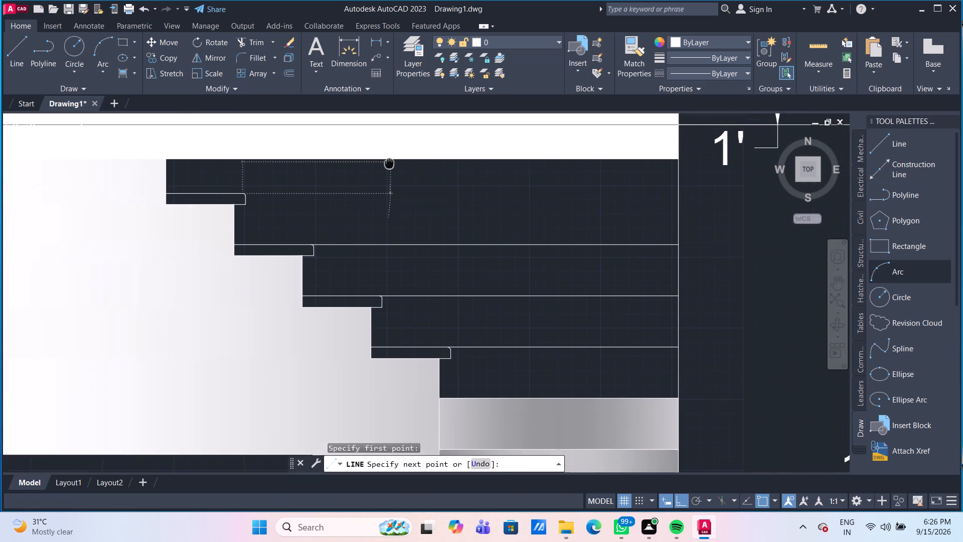
middle_drag(379, 161, 379, 161)
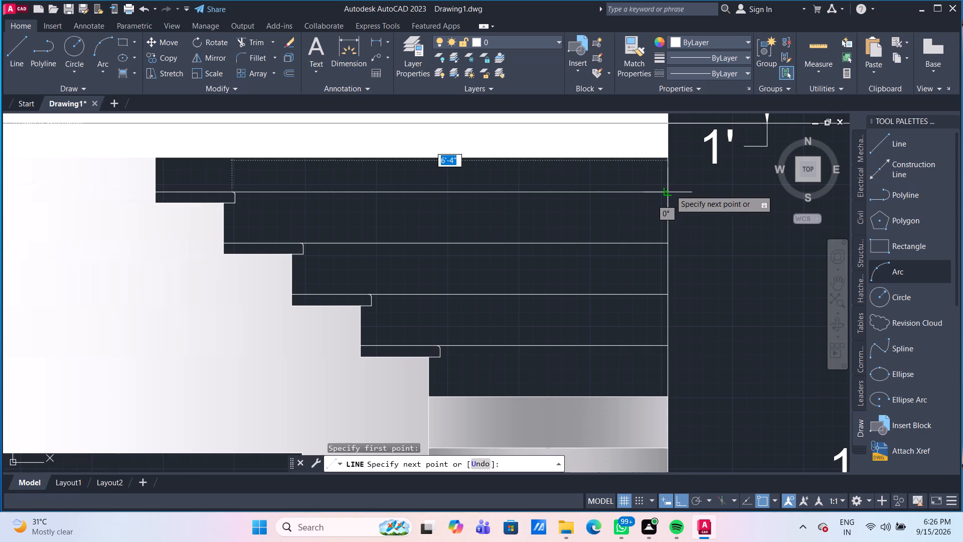
click(670, 190)
key(Escape)
Fill the five bands behind the stair treads with a GR_INVCYL gradient using colours 206,204,230 and 99,100,102.
scroll(391, 200, down, 2)
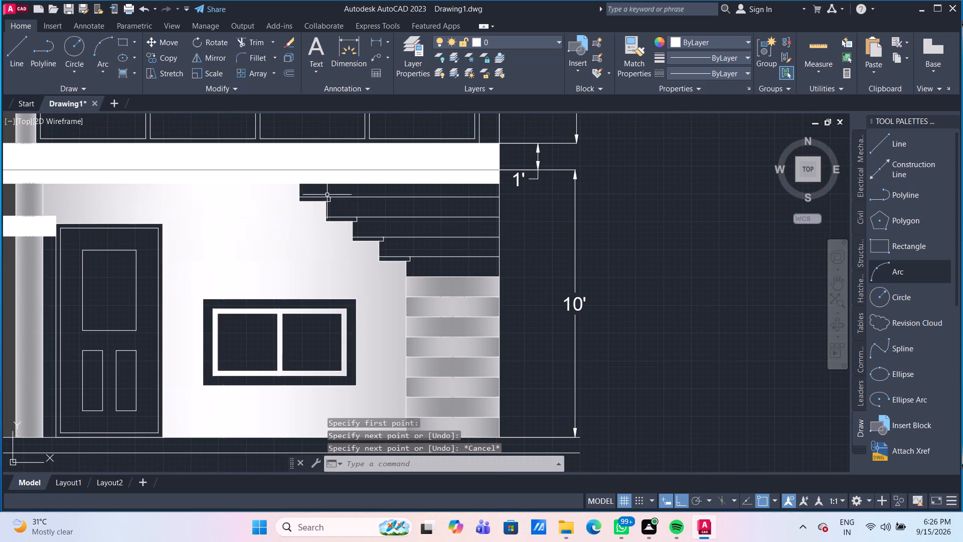
scroll(225, 187, down, 1)
middle_drag(233, 189, 235, 191)
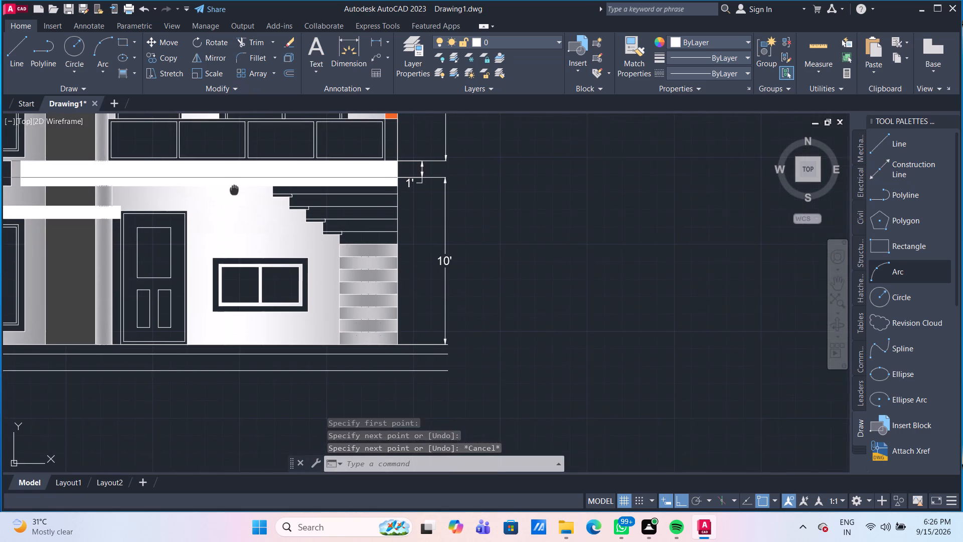
middle_drag(235, 191, 241, 201)
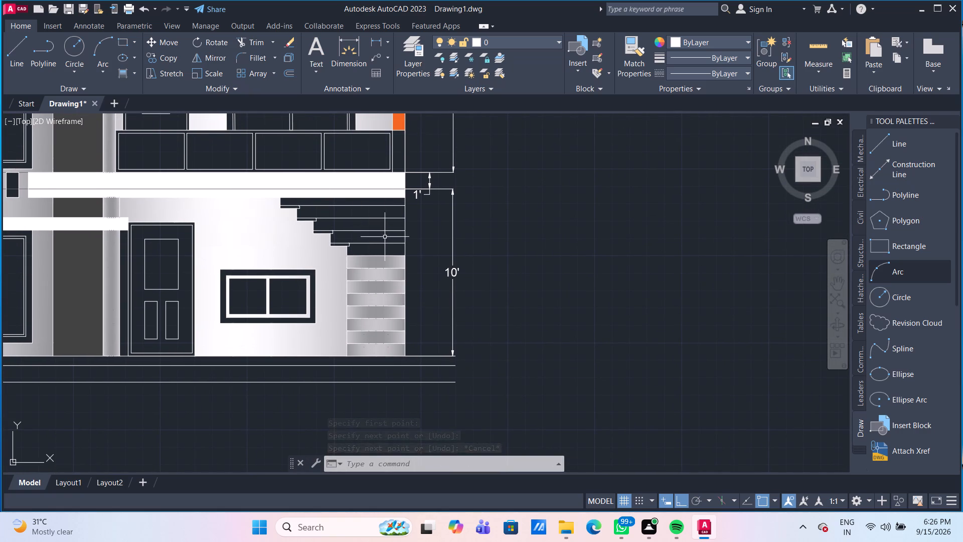
click(127, 73)
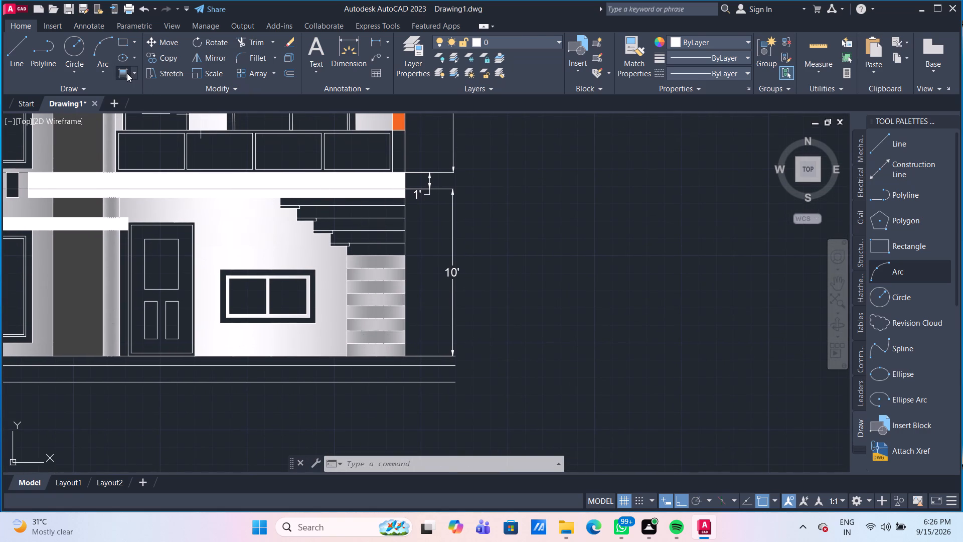
click(356, 61)
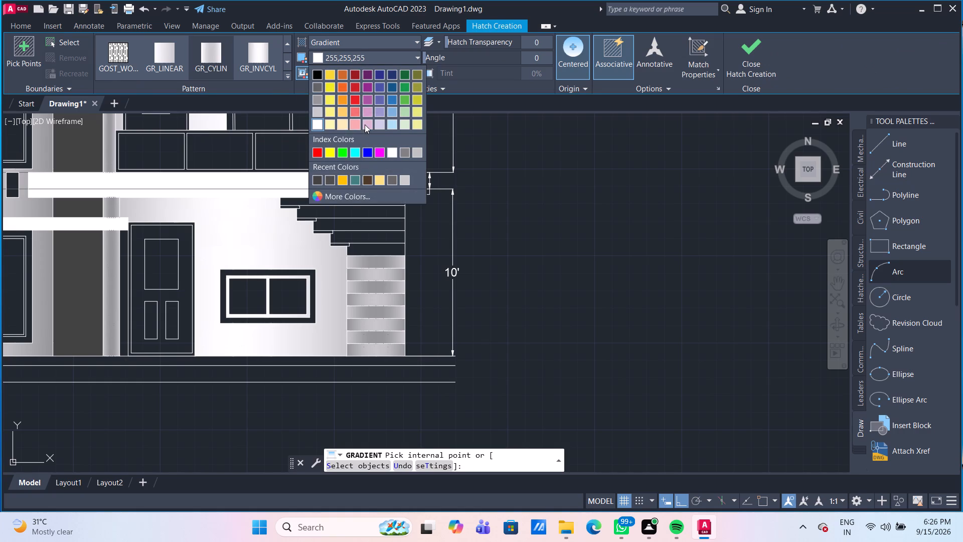
click(380, 124)
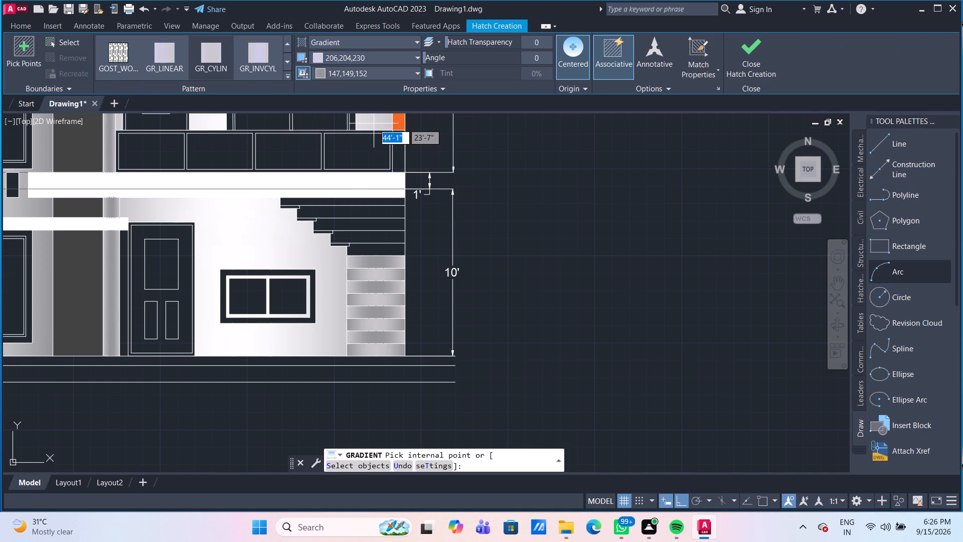
click(361, 72)
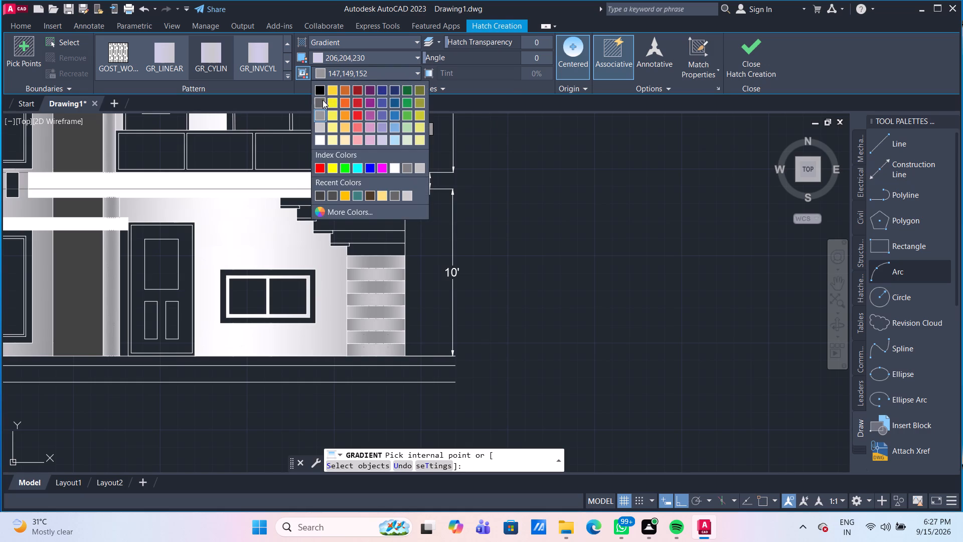
click(322, 100)
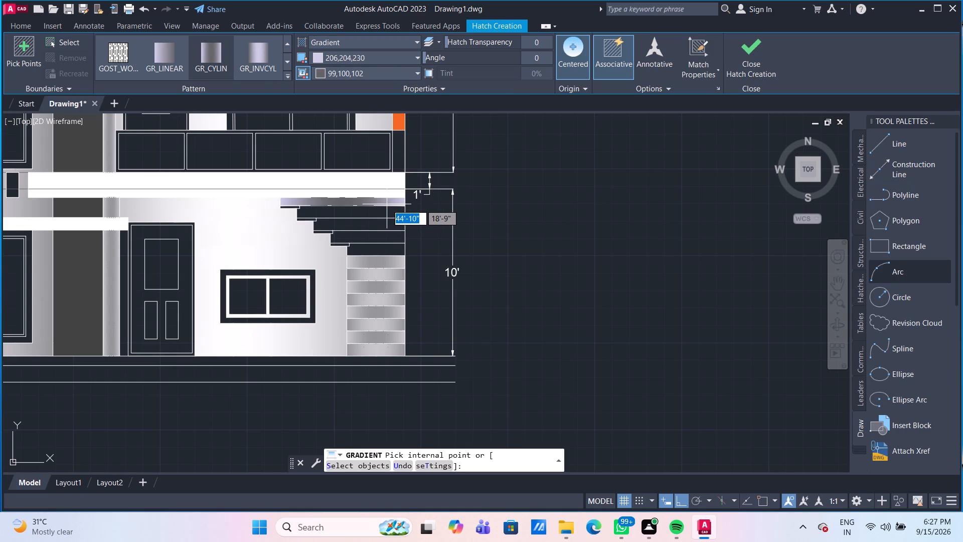
click(264, 58)
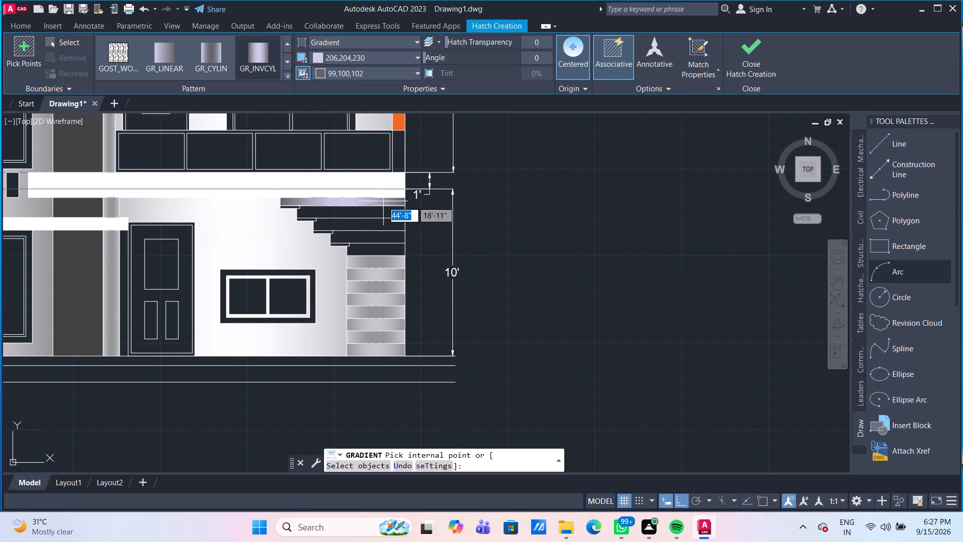
click(383, 201)
click(381, 212)
click(379, 225)
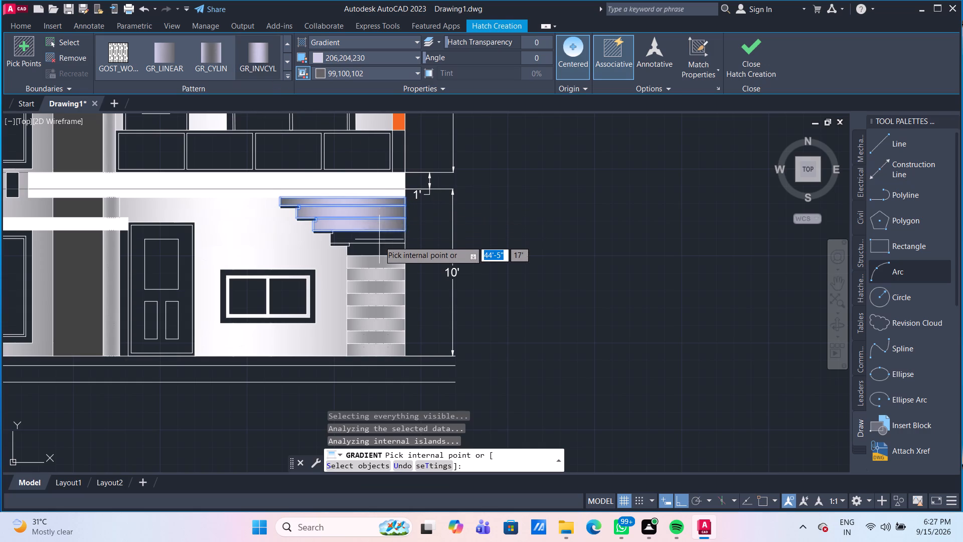
click(379, 242)
click(380, 251)
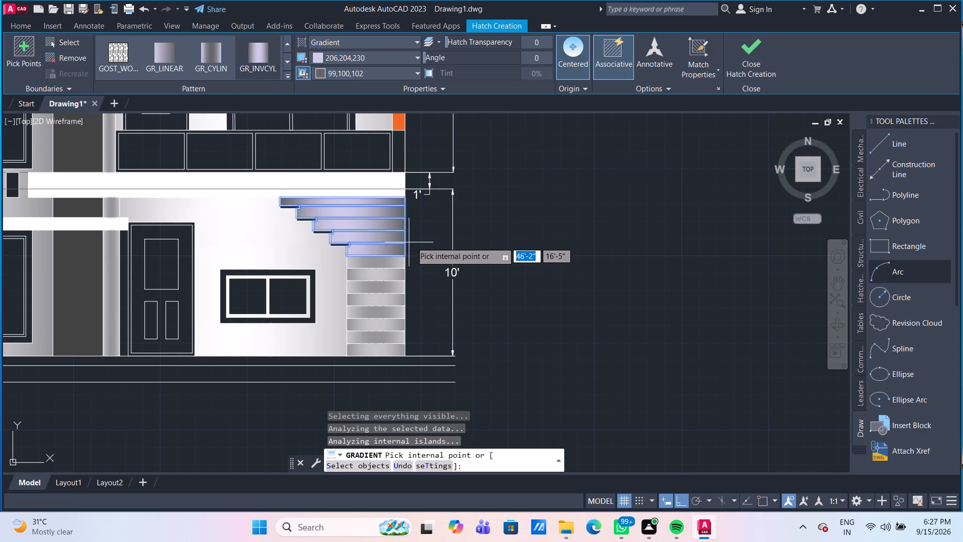
key(Escape)
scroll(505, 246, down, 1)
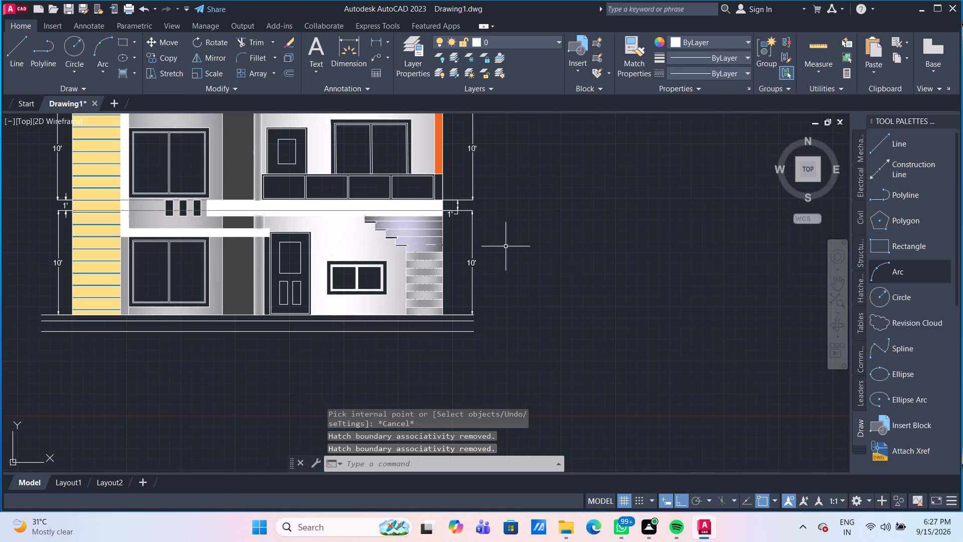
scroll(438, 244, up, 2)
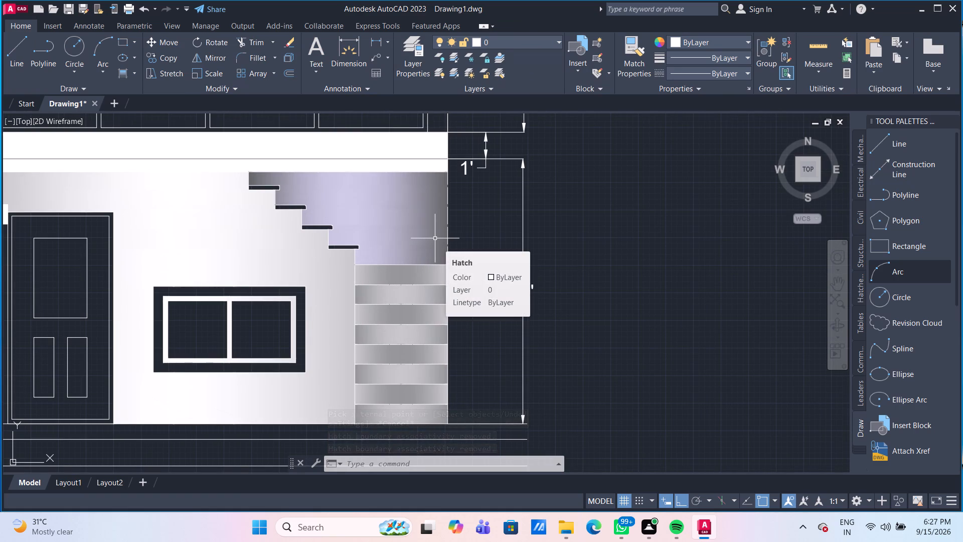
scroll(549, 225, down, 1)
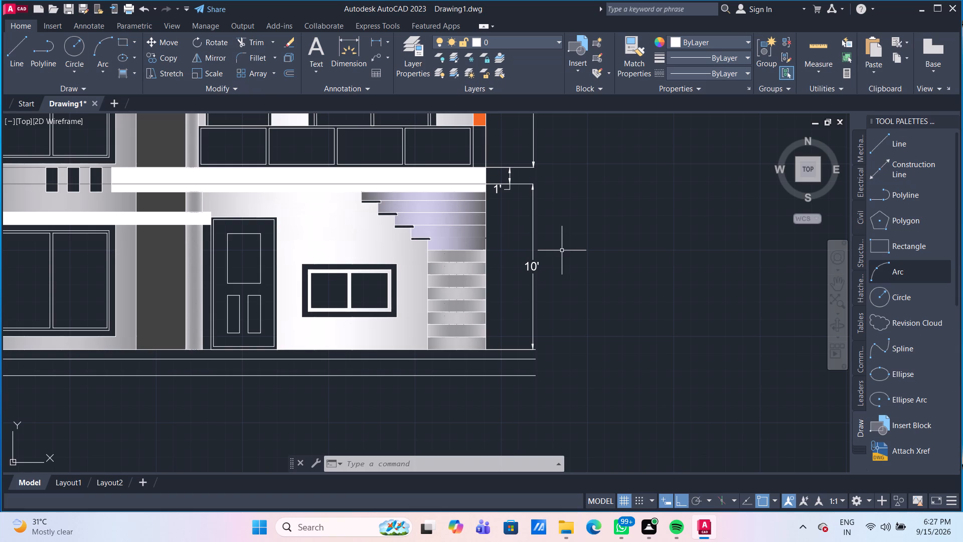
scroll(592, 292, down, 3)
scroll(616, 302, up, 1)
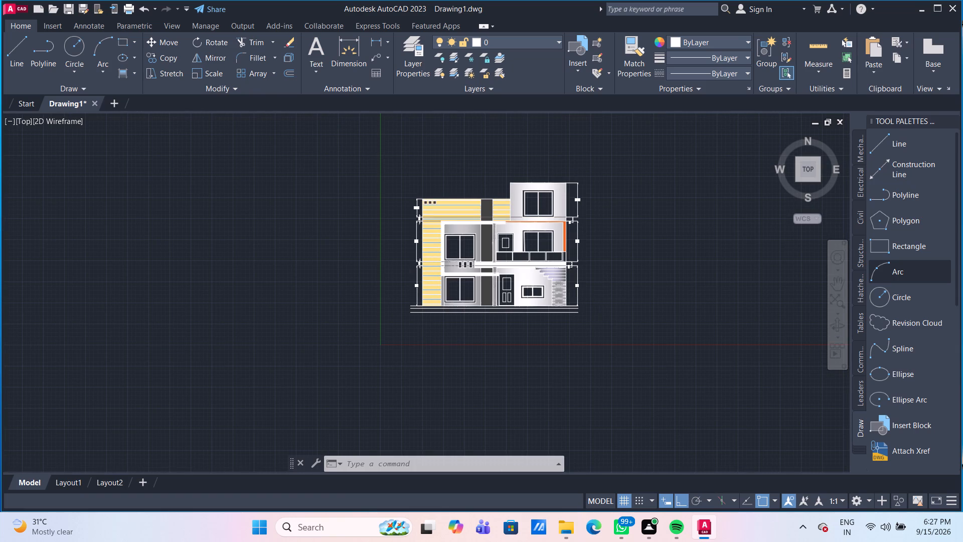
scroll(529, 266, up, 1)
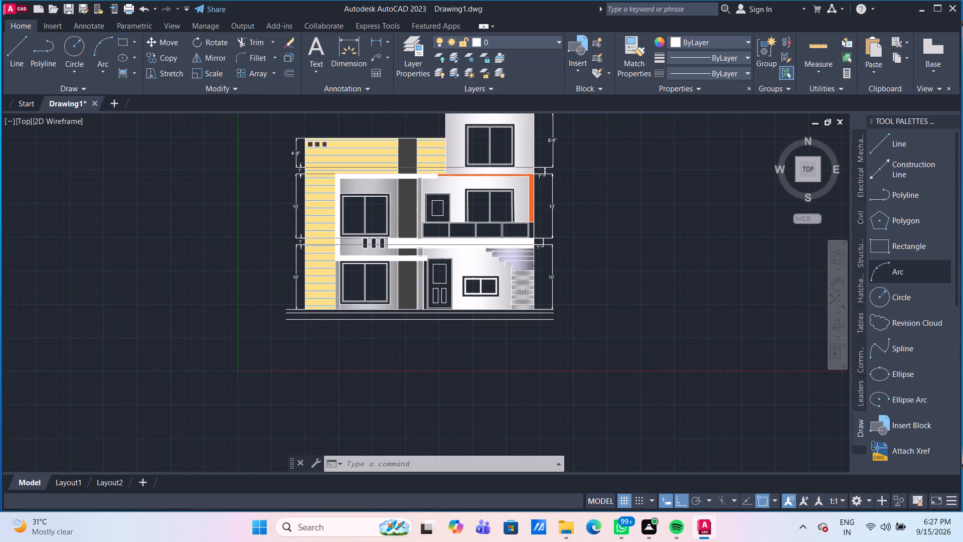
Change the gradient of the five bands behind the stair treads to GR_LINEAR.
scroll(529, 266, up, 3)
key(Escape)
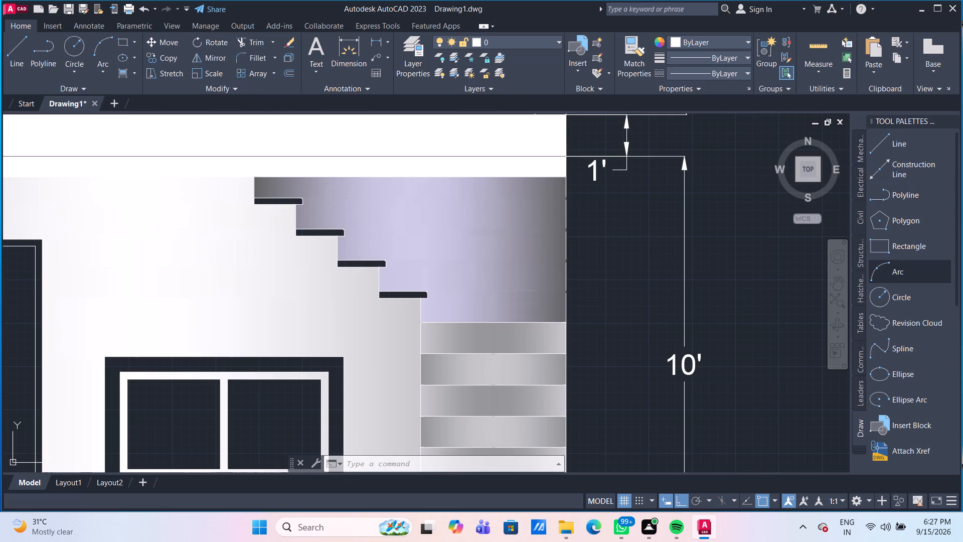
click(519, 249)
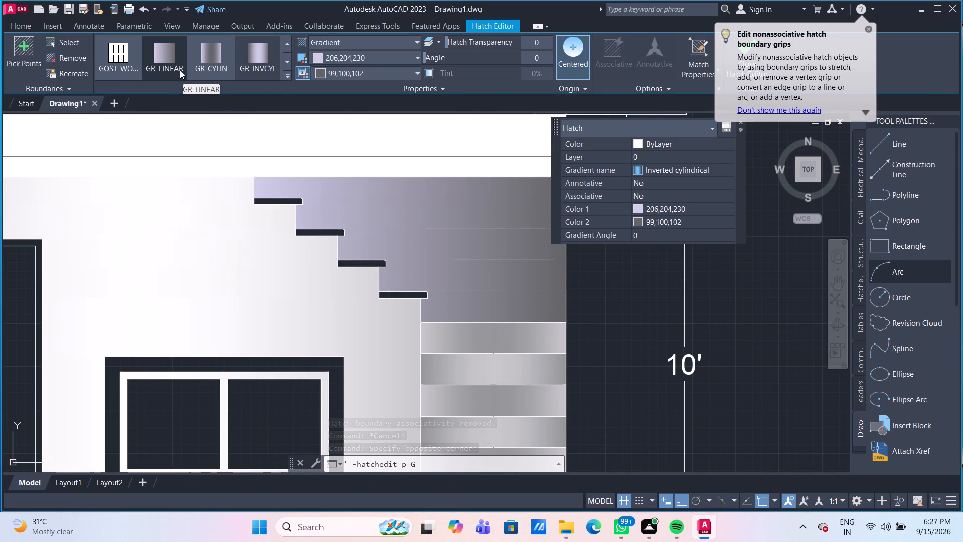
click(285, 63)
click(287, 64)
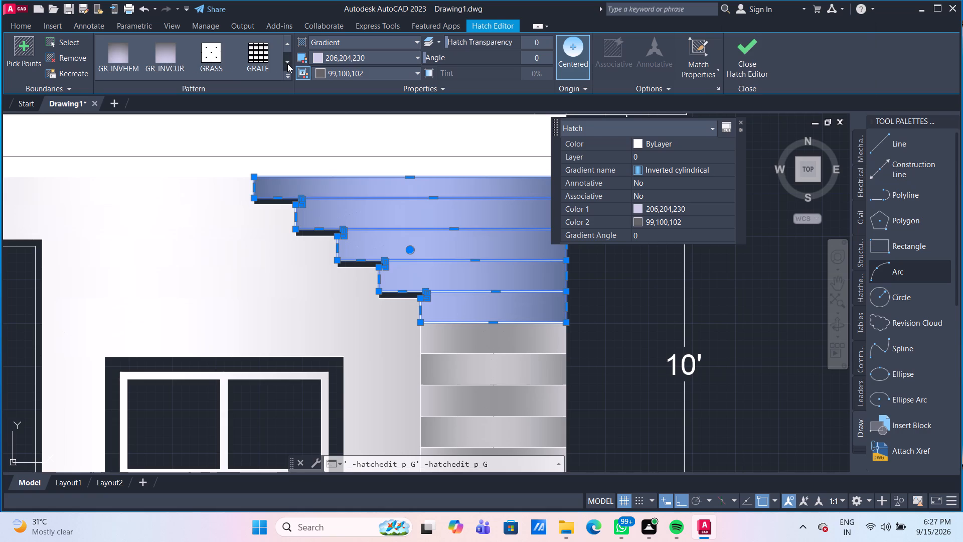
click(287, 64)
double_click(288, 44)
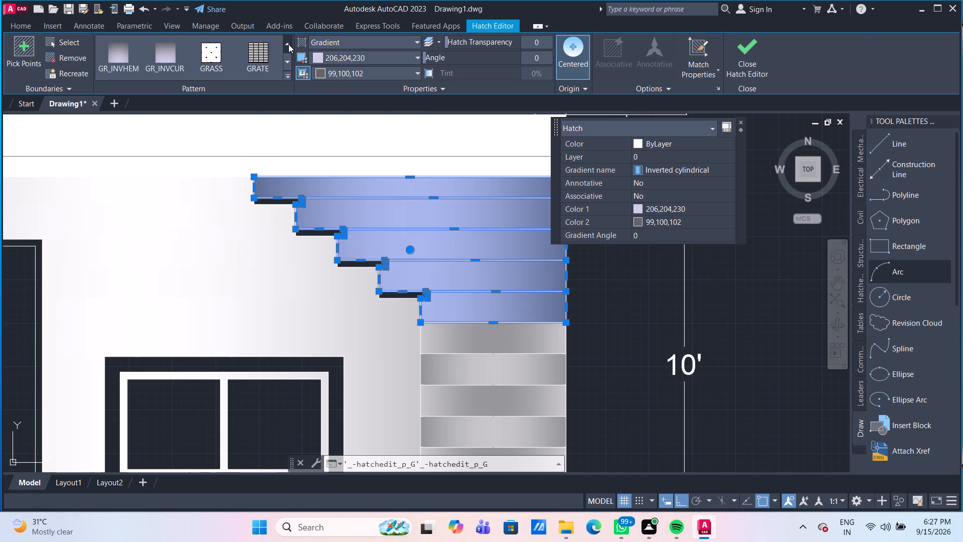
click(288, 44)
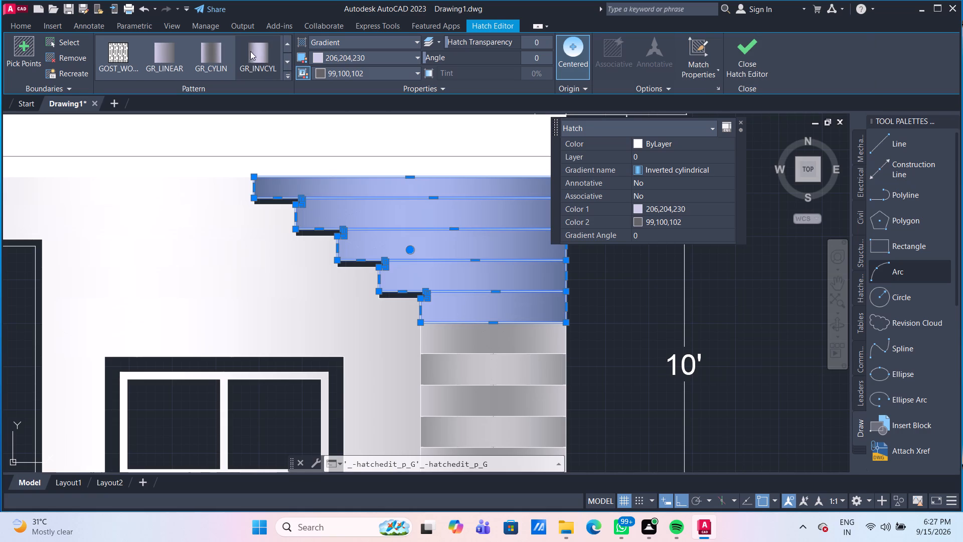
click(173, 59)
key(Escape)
Change the gradient pattern of the five bands behind the stair treads to GR_INVHEM.
scroll(582, 274, down, 3)
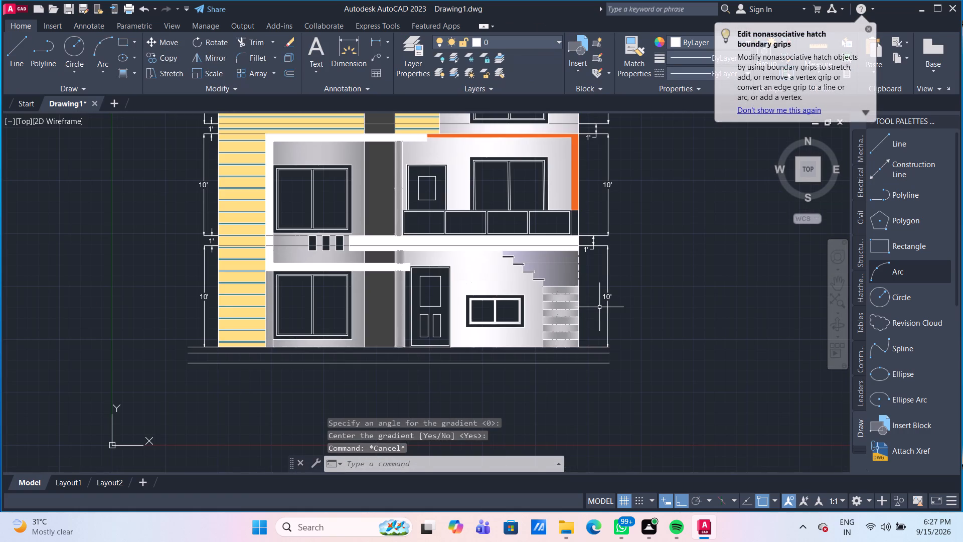
scroll(587, 290, up, 1)
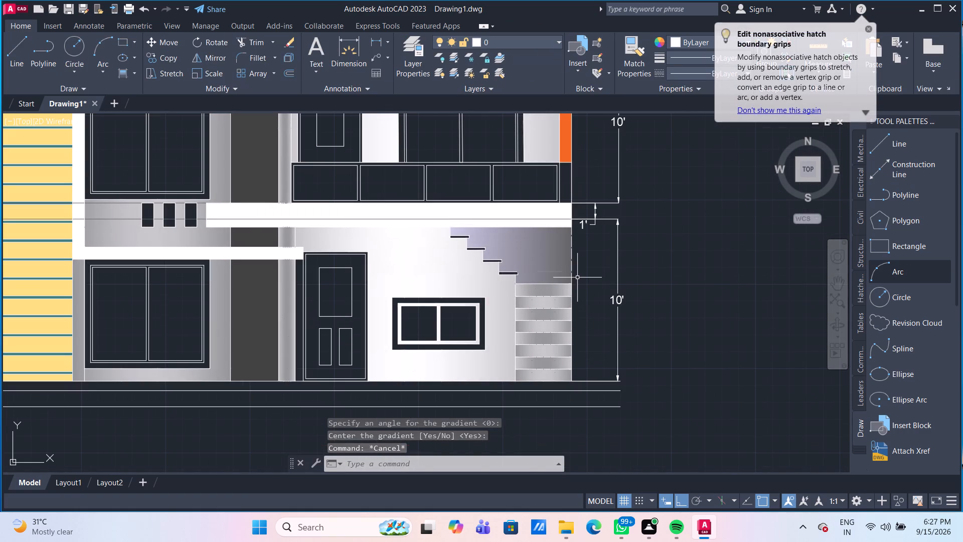
scroll(589, 283, down, 3)
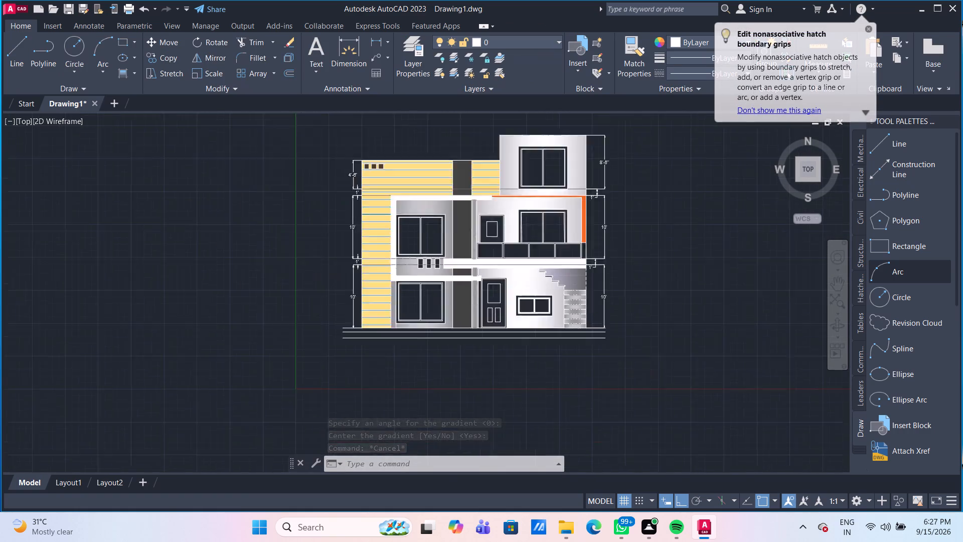
scroll(596, 309, up, 1)
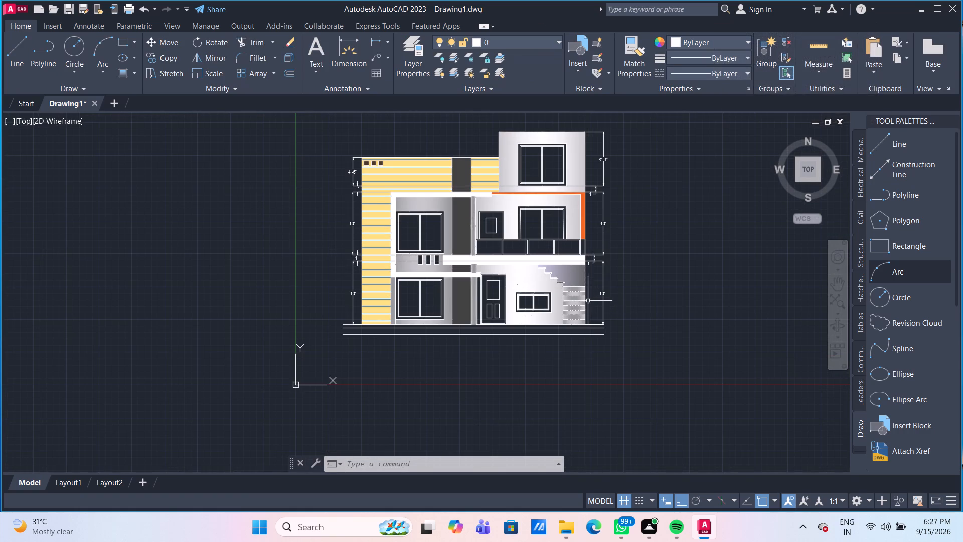
scroll(576, 285, up, 4)
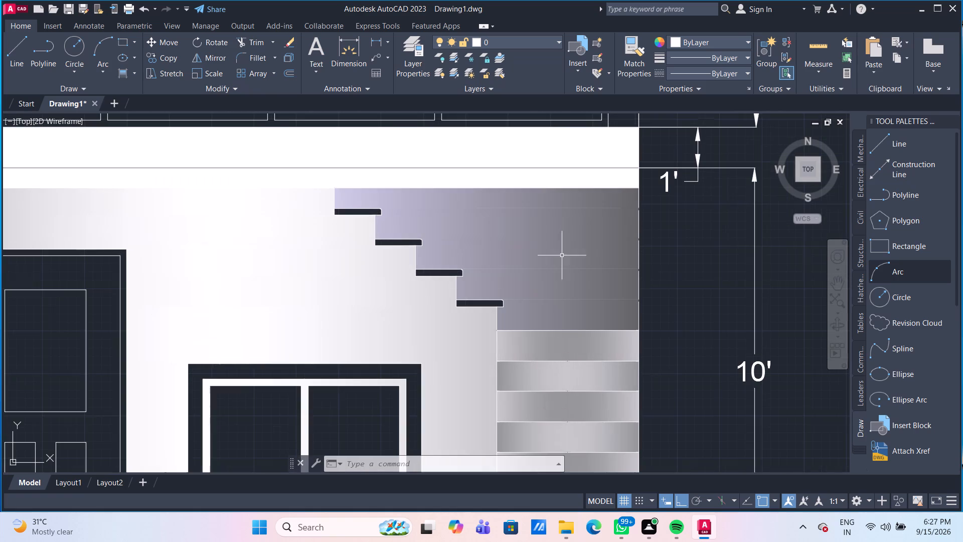
click(562, 233)
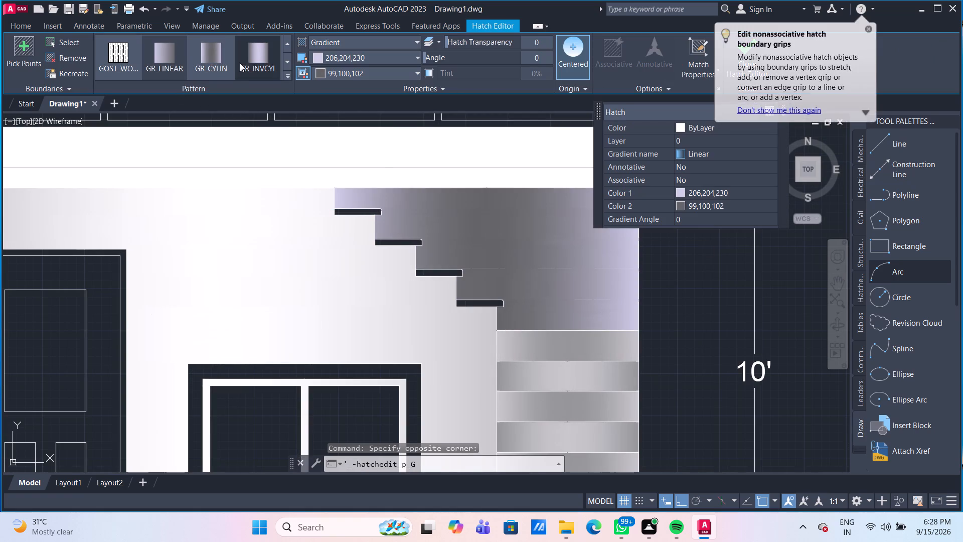
click(291, 61)
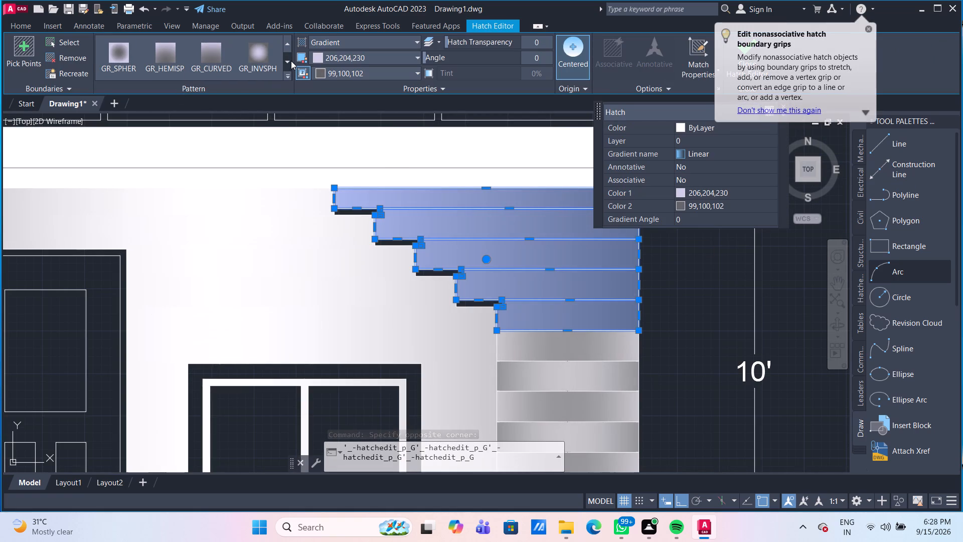
click(291, 61)
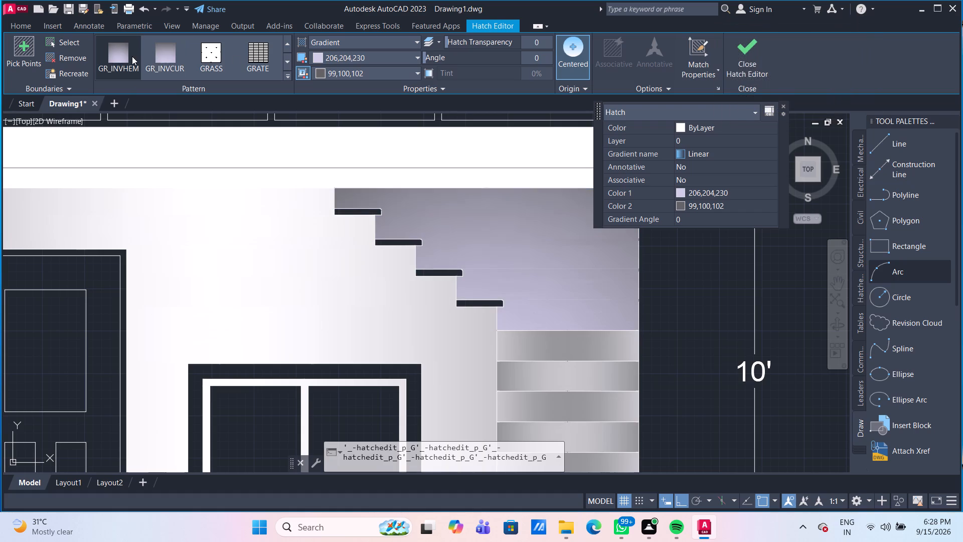
click(121, 53)
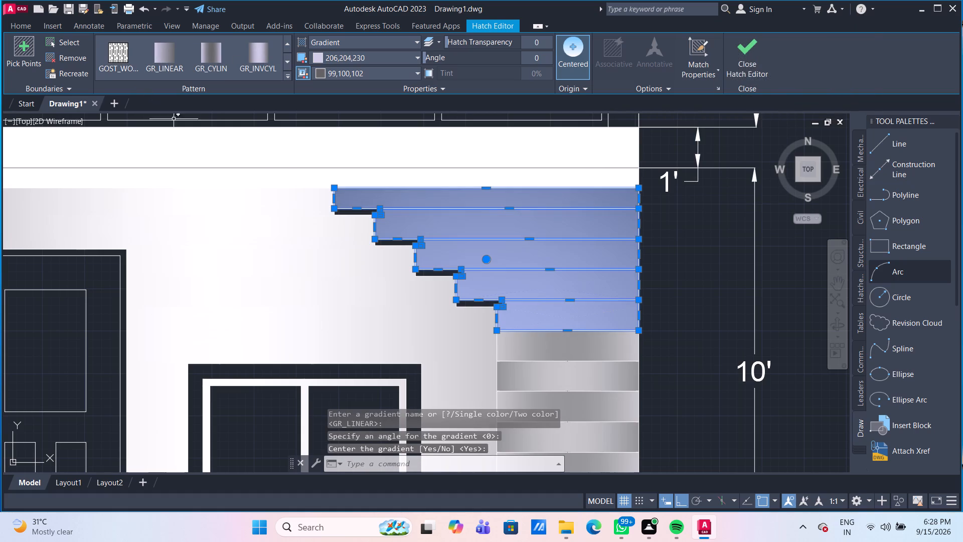
key(Escape)
Fill the four thin stair treads with a two-colour gradient using 255,255,255 and 147,149,152.
scroll(392, 234, down, 3)
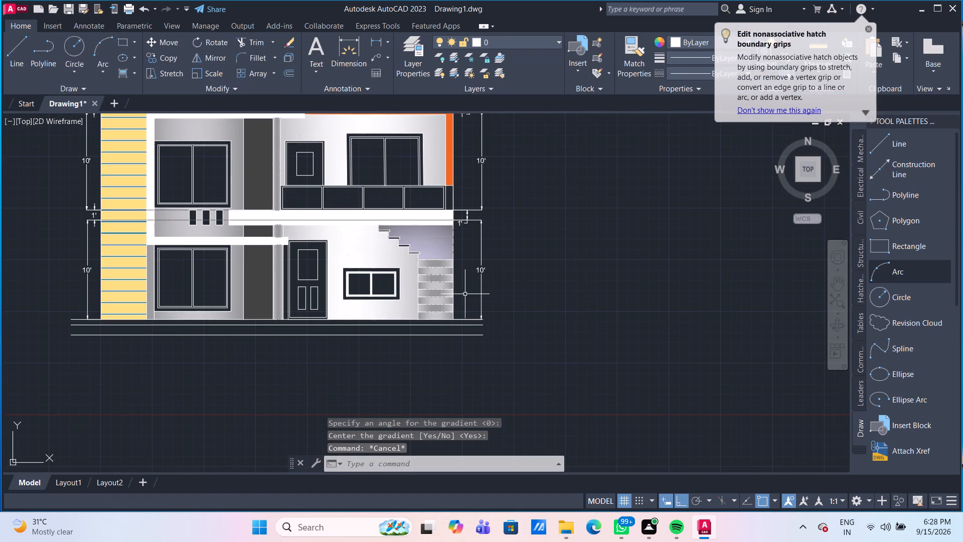
scroll(467, 280, down, 1)
scroll(396, 253, up, 2)
scroll(442, 245, up, 1)
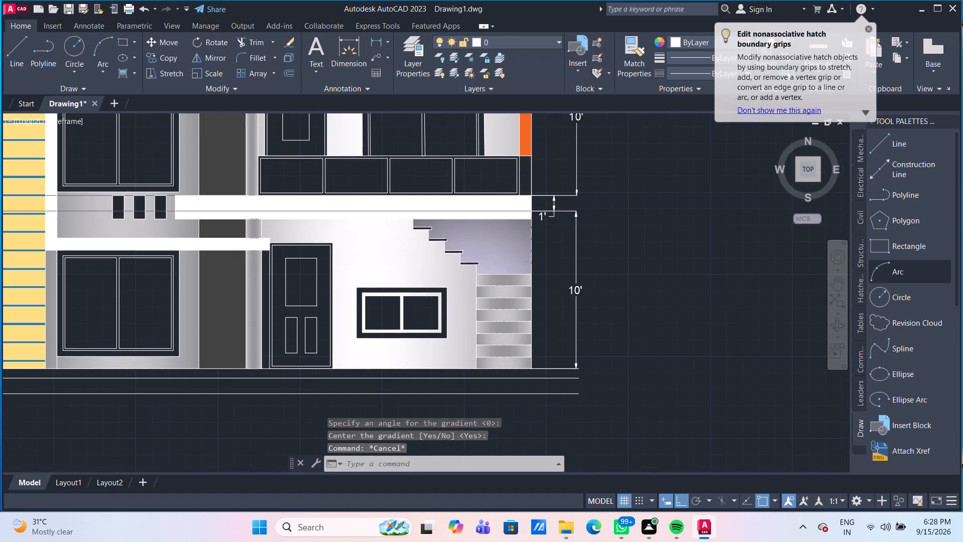
scroll(442, 245, up, 1)
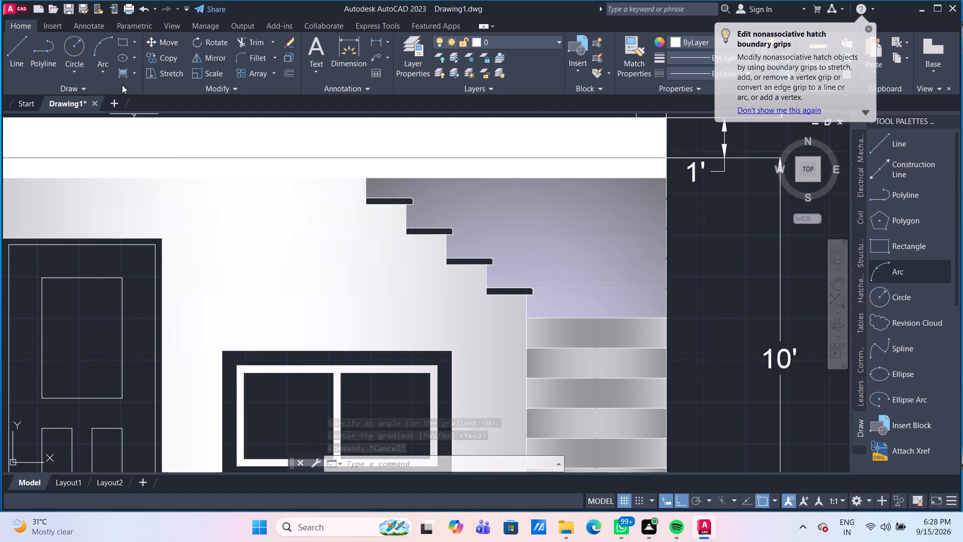
click(120, 78)
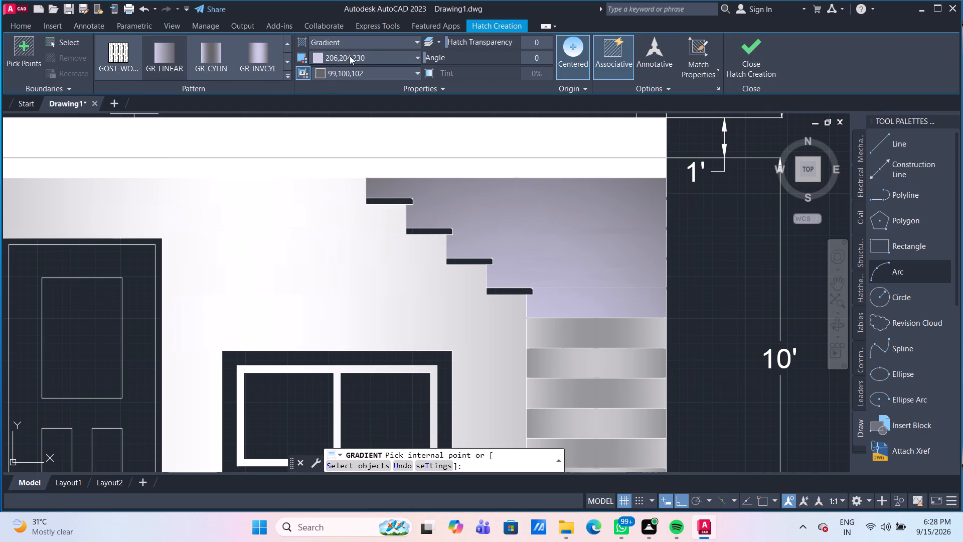
click(350, 56)
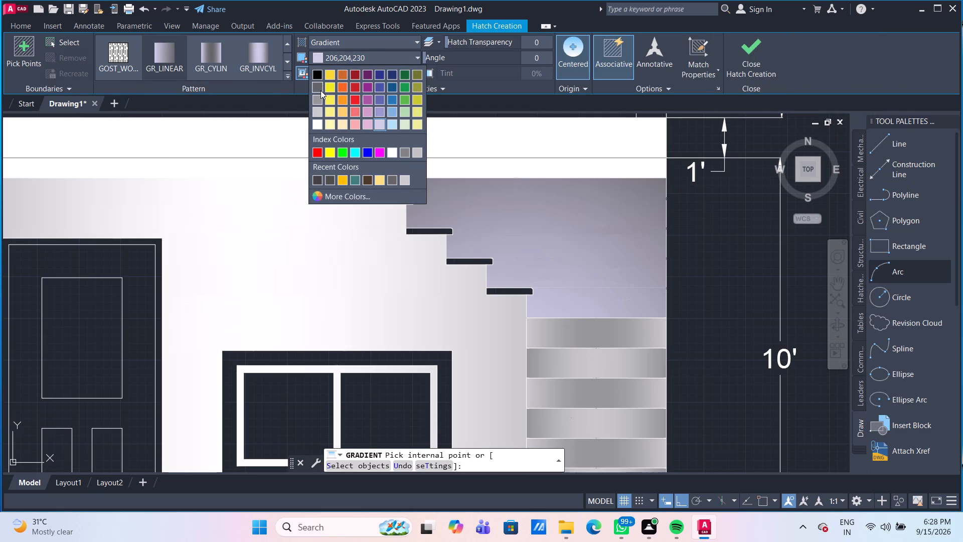
click(320, 90)
click(378, 75)
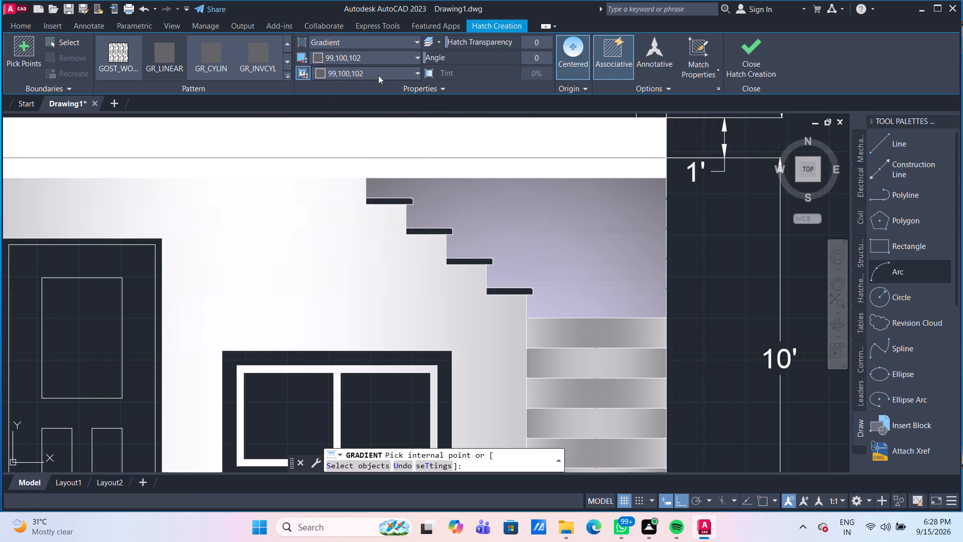
click(322, 115)
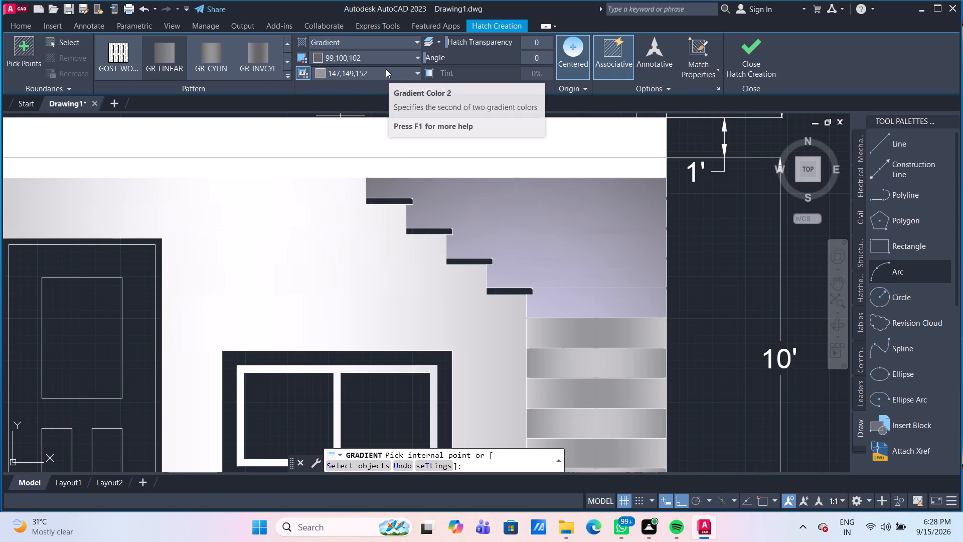
click(379, 54)
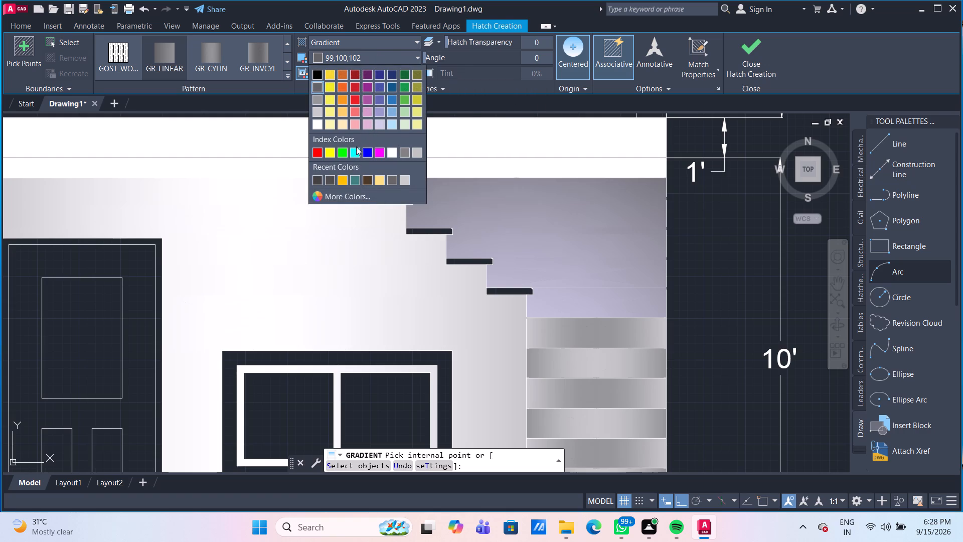
click(322, 125)
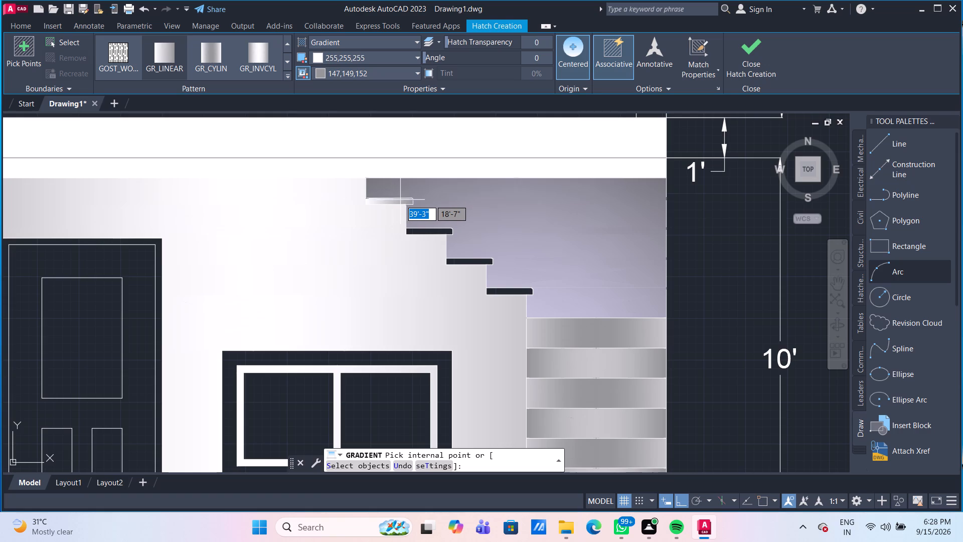
click(400, 200)
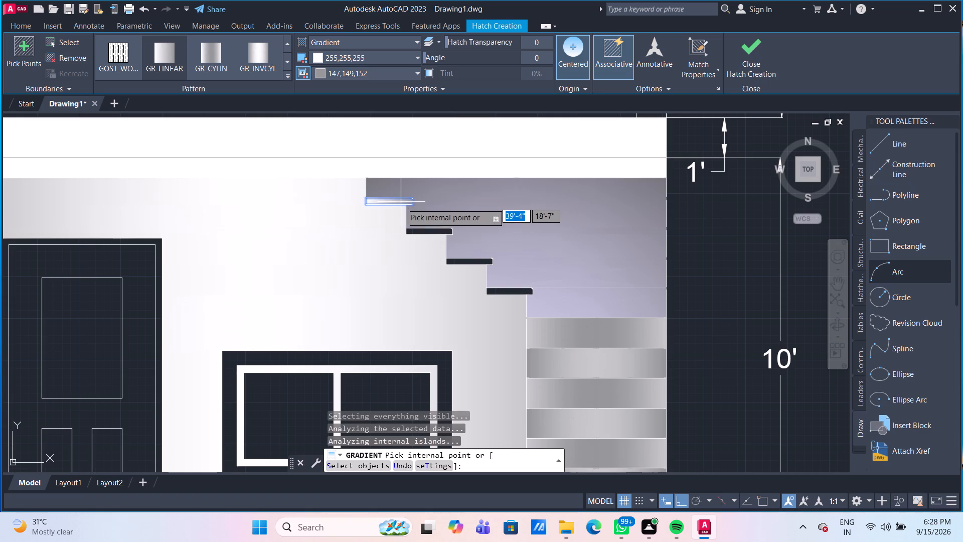
click(433, 232)
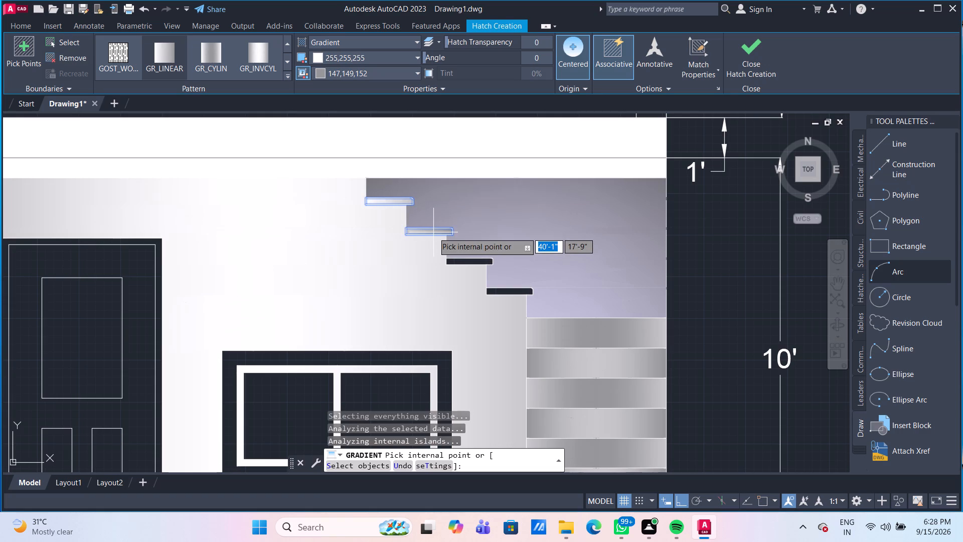
click(471, 262)
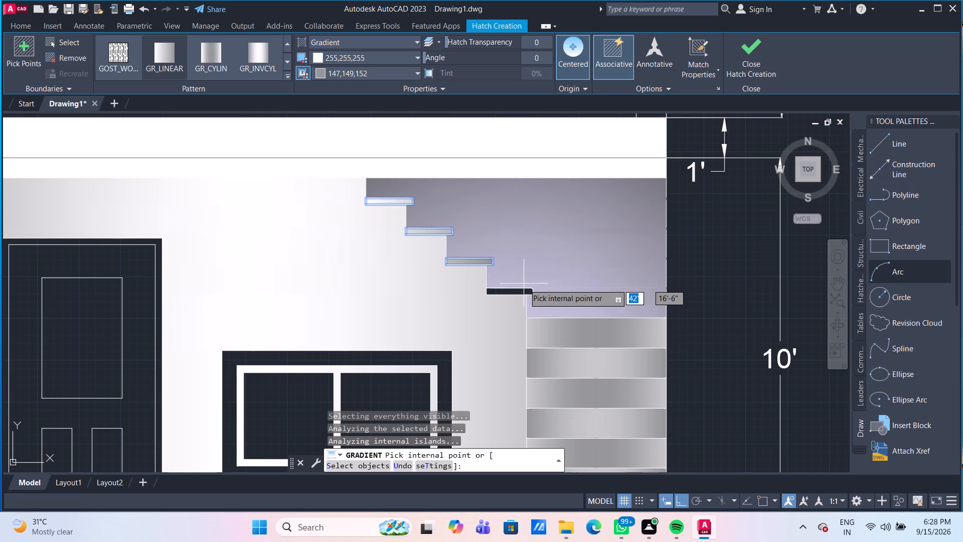
click(522, 291)
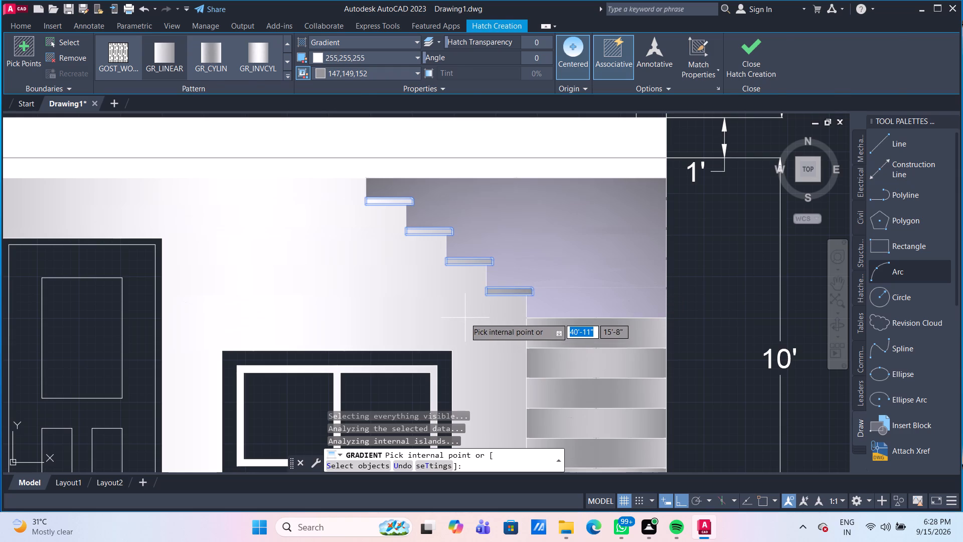
key(Escape)
Examine the finished stair fills and the small ground-floor window beside them.
scroll(514, 279, down, 2)
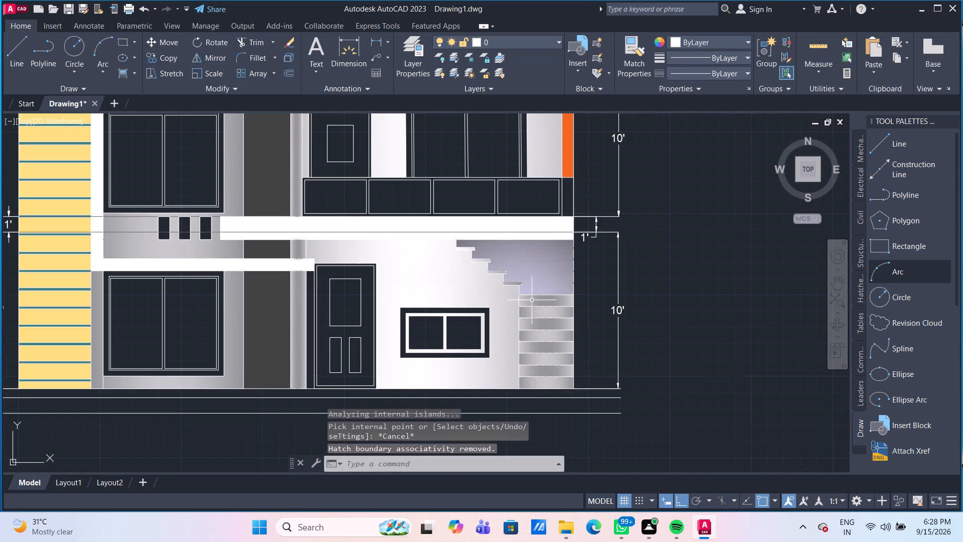
middle_drag(526, 286, 458, 262)
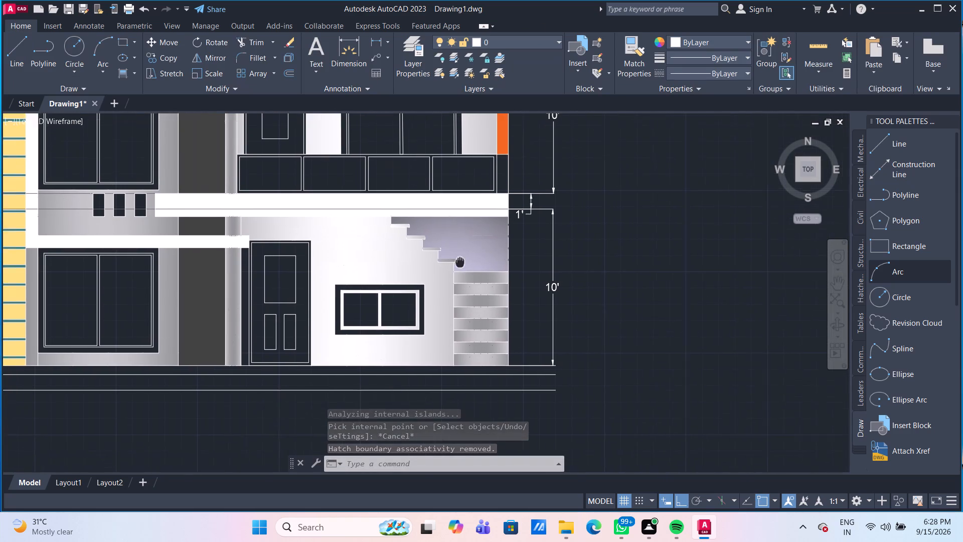
middle_drag(458, 262, 399, 248)
scroll(398, 247, down, 1)
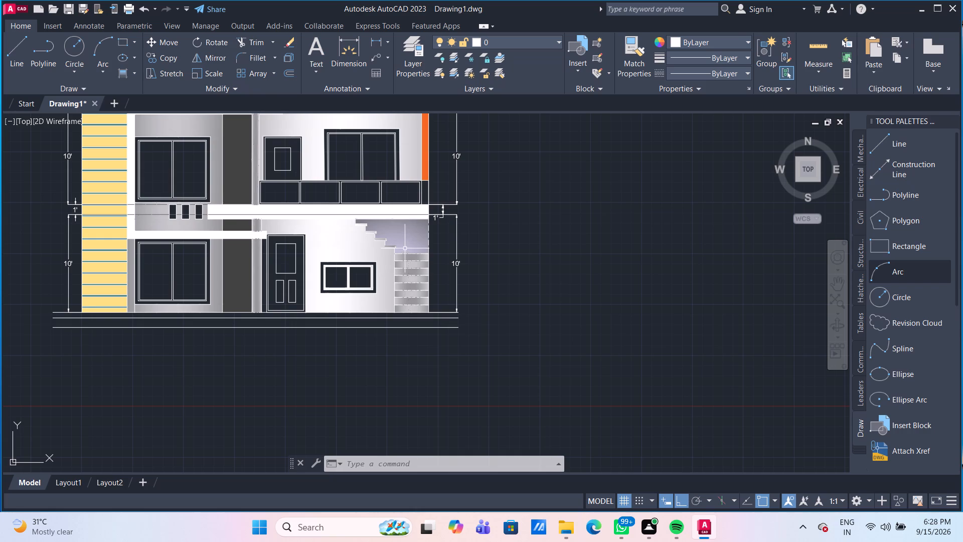
scroll(405, 248, up, 1)
scroll(387, 233, down, 2)
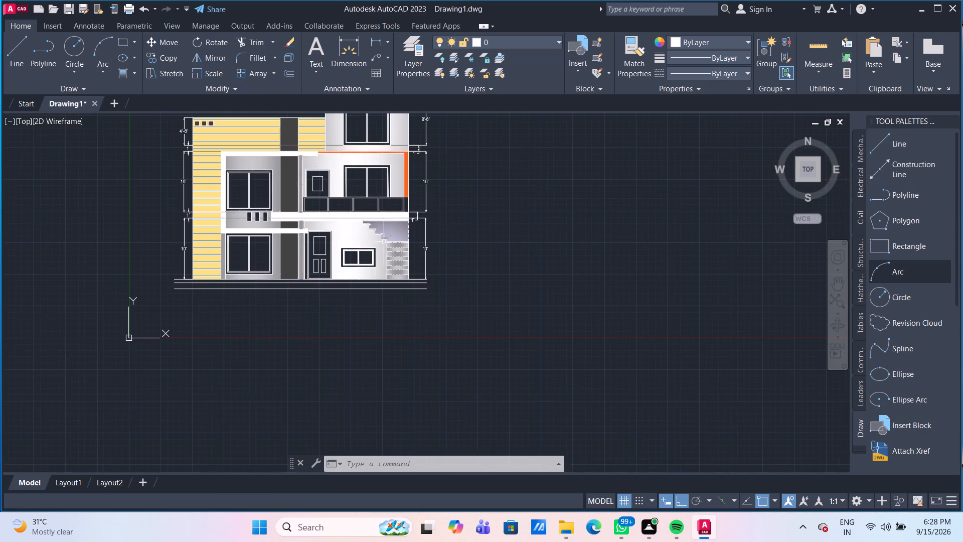
scroll(373, 264, up, 5)
middle_drag(351, 255, 390, 257)
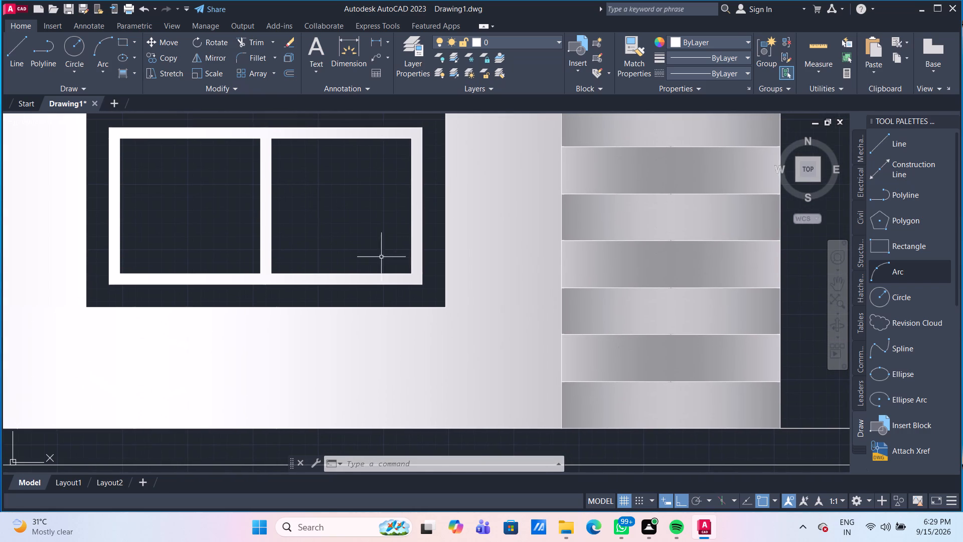
scroll(293, 258, down, 2)
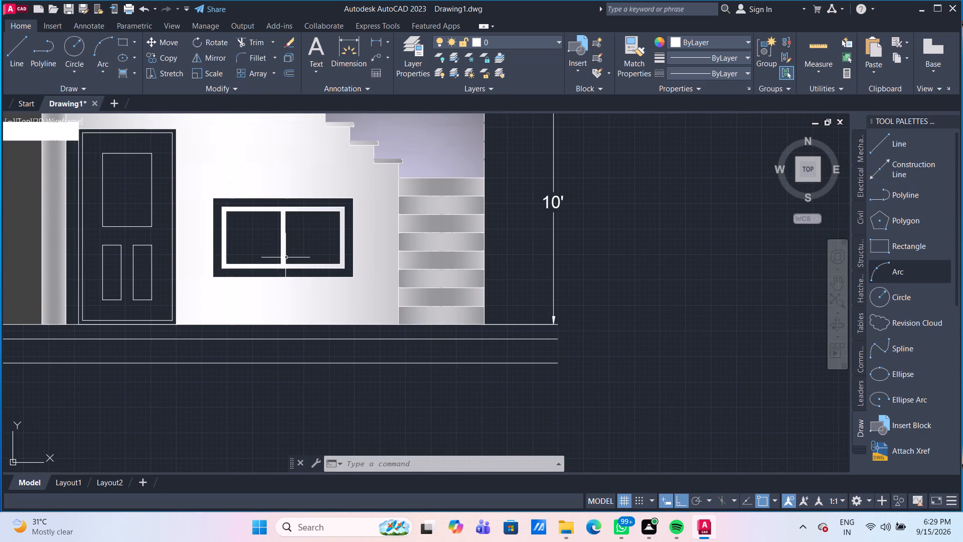
scroll(283, 267, up, 2)
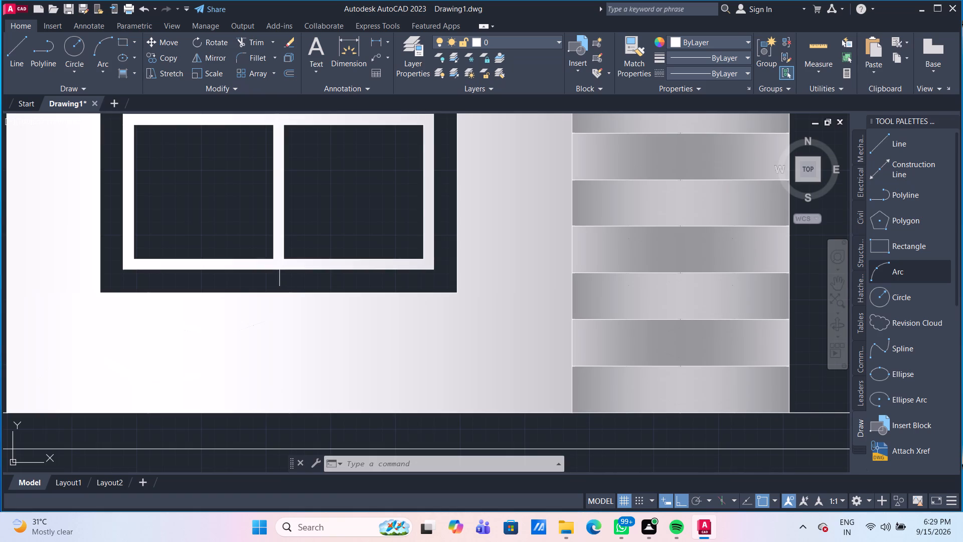
click(279, 261)
scroll(289, 264, down, 2)
key(Escape)
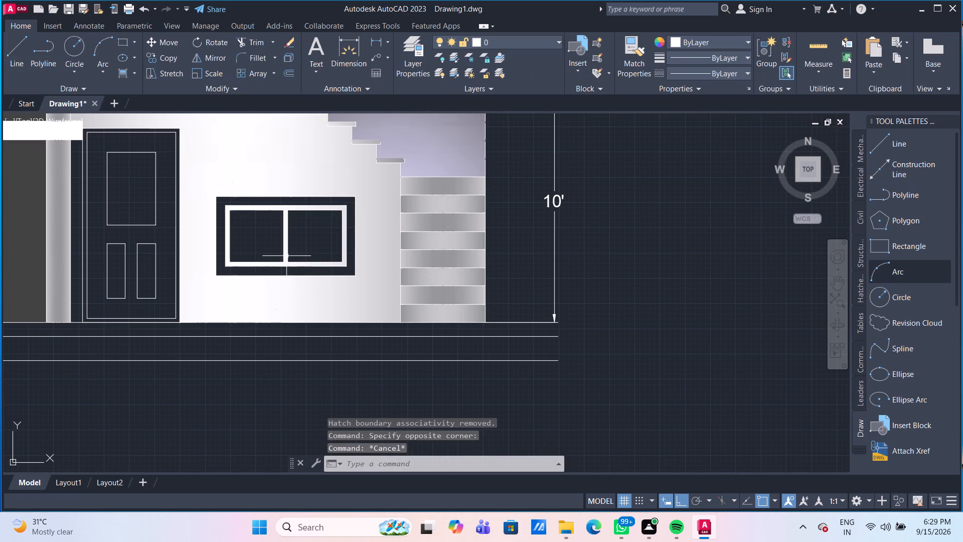
Examine the whole elevation for parts still unfilled, ending at the first-floor balcony railing.
scroll(286, 256, down, 2)
middle_drag(273, 225, 359, 291)
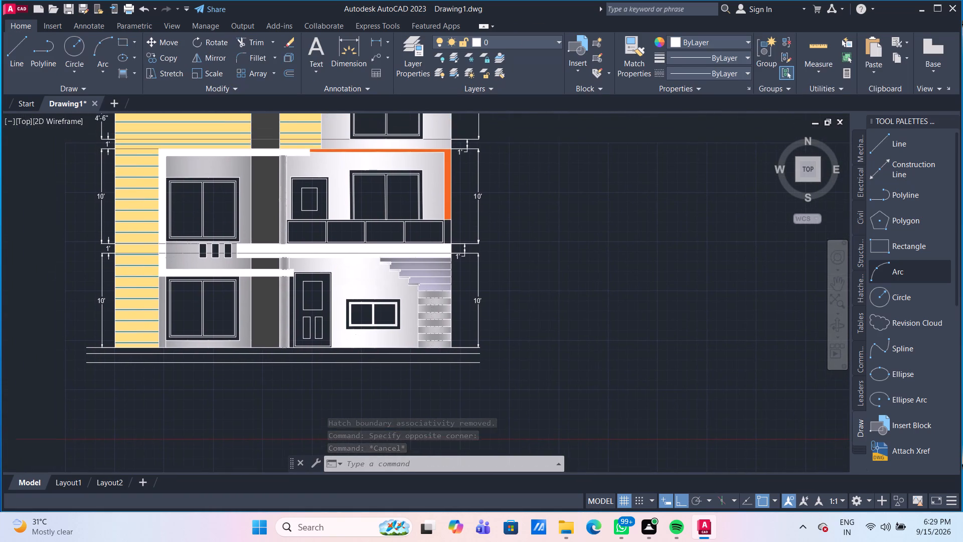
scroll(348, 279, down, 2)
scroll(362, 220, up, 2)
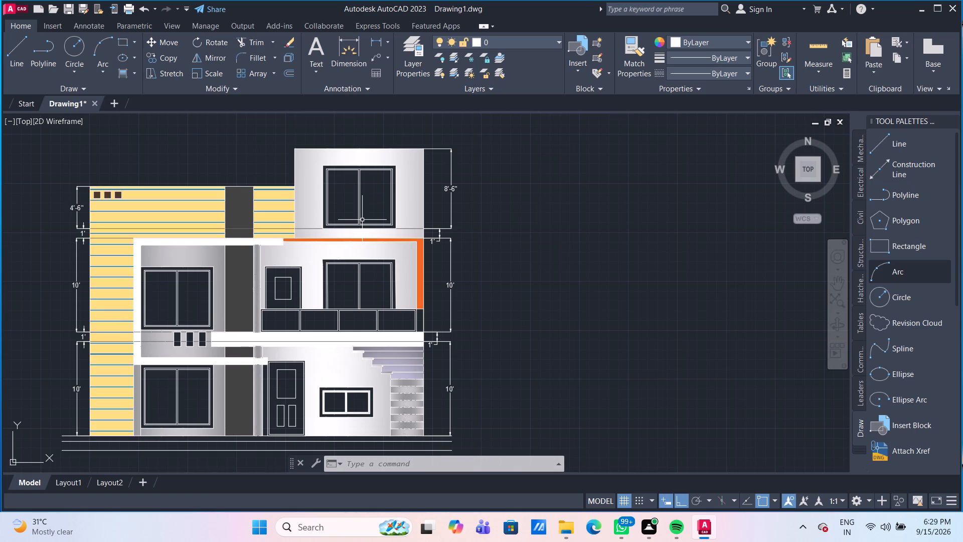
middle_drag(362, 220, 360, 176)
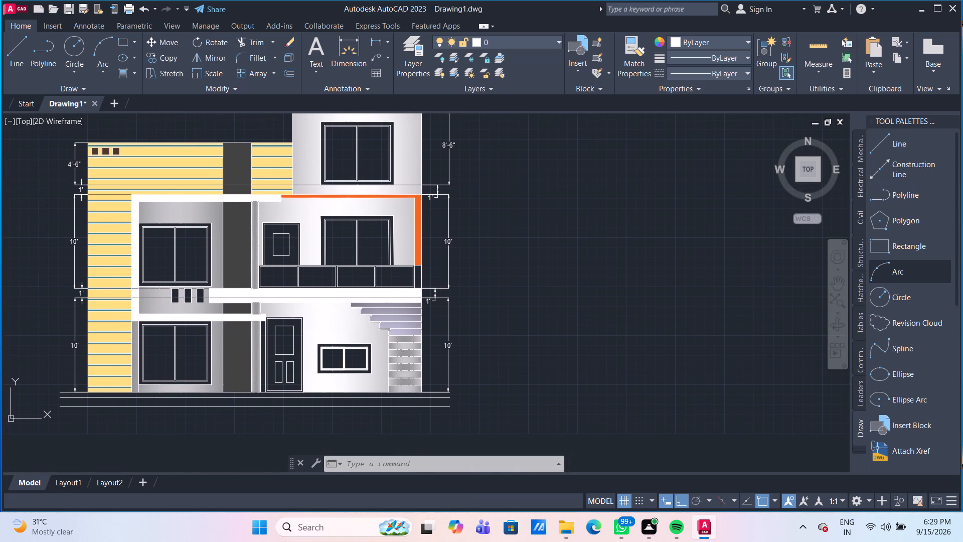
scroll(271, 249, up, 1)
middle_drag(318, 287, 315, 271)
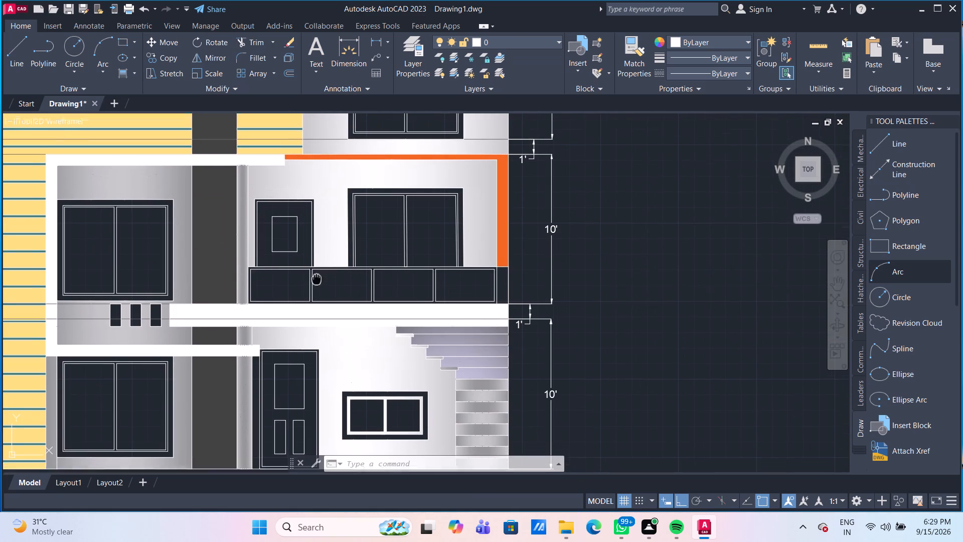
middle_drag(315, 271, 308, 245)
scroll(279, 248, up, 1)
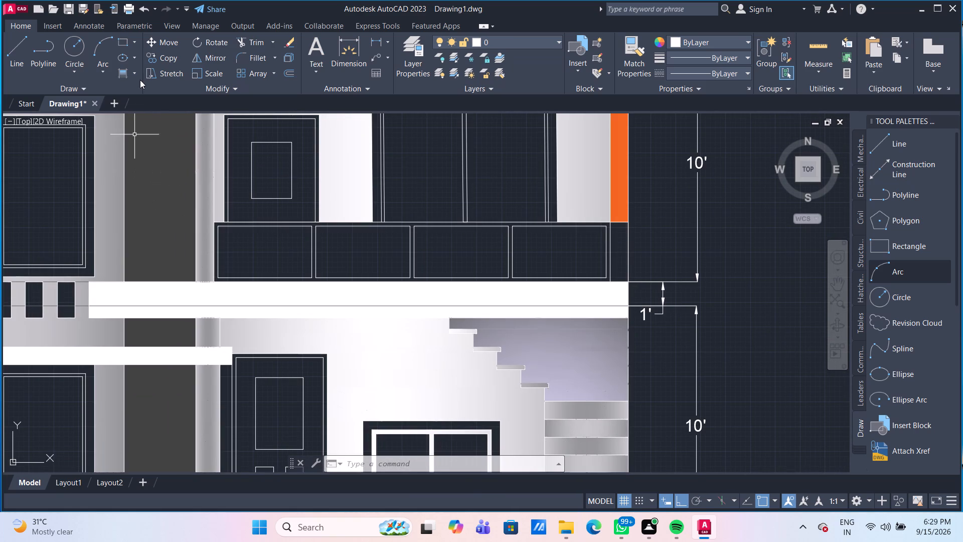
Start a new hatch near the first-floor balcony railing and look through the hatch patterns for a suitable fill.
click(136, 73)
click(141, 88)
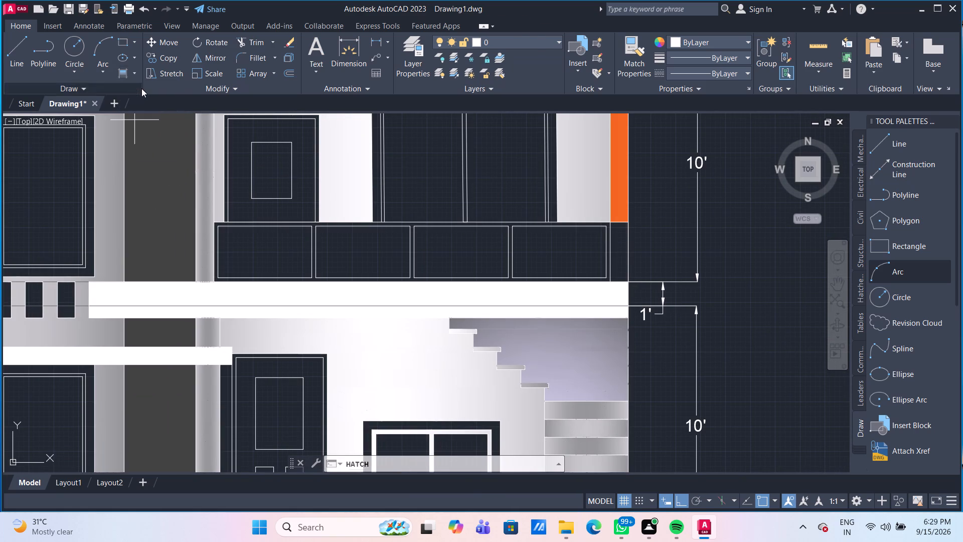
click(287, 56)
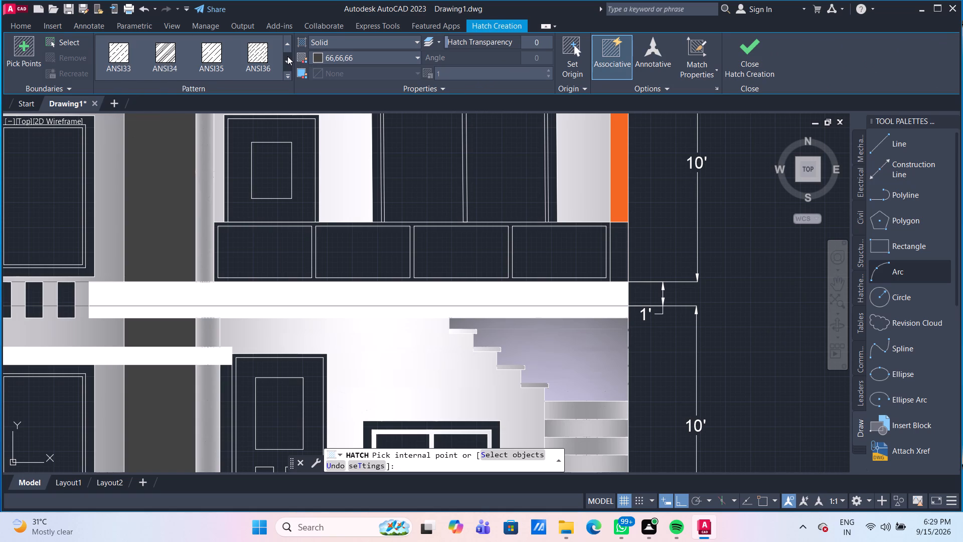
click(287, 56)
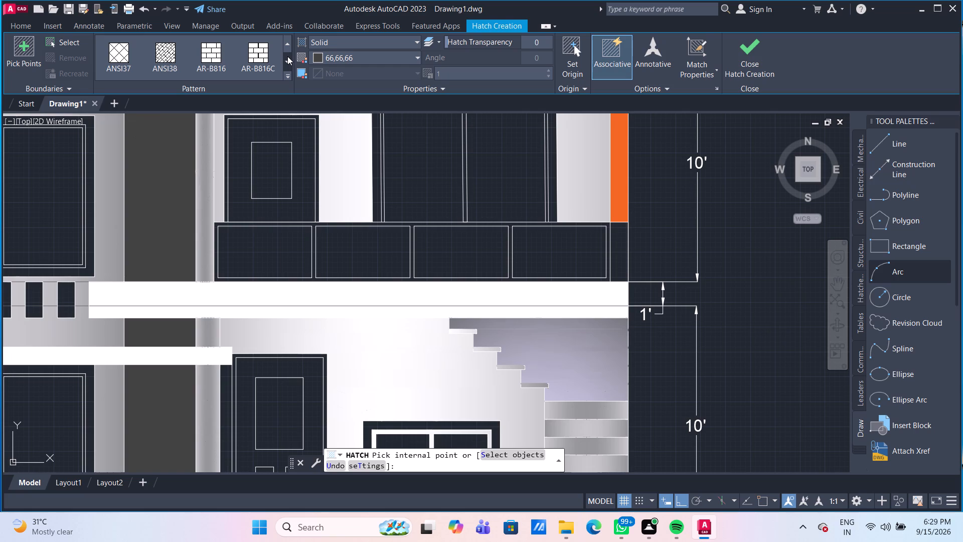
click(287, 56)
click(287, 56)
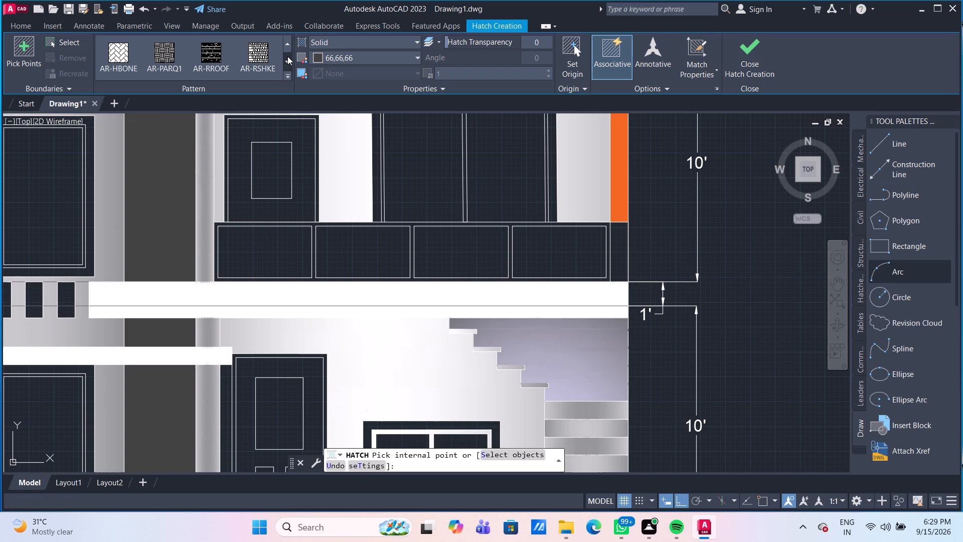
click(287, 56)
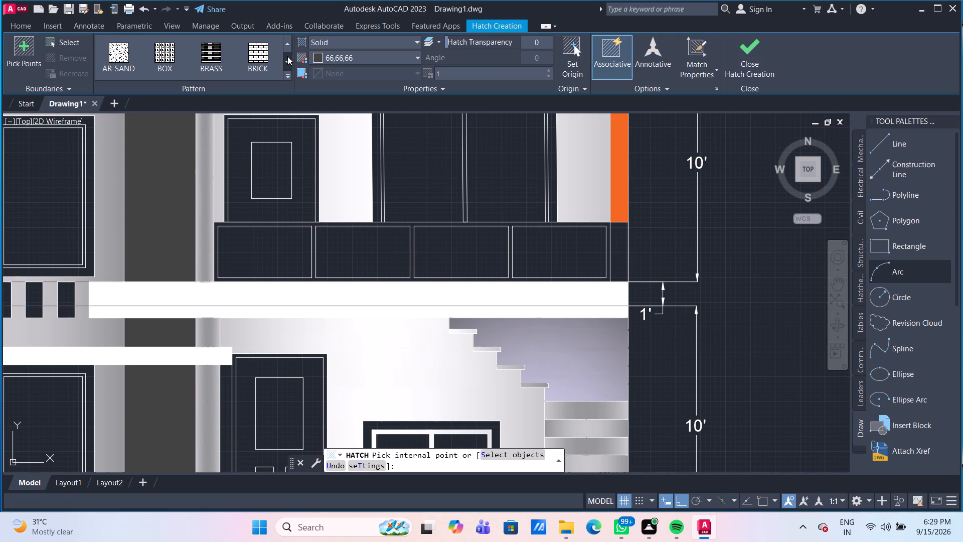
click(287, 56)
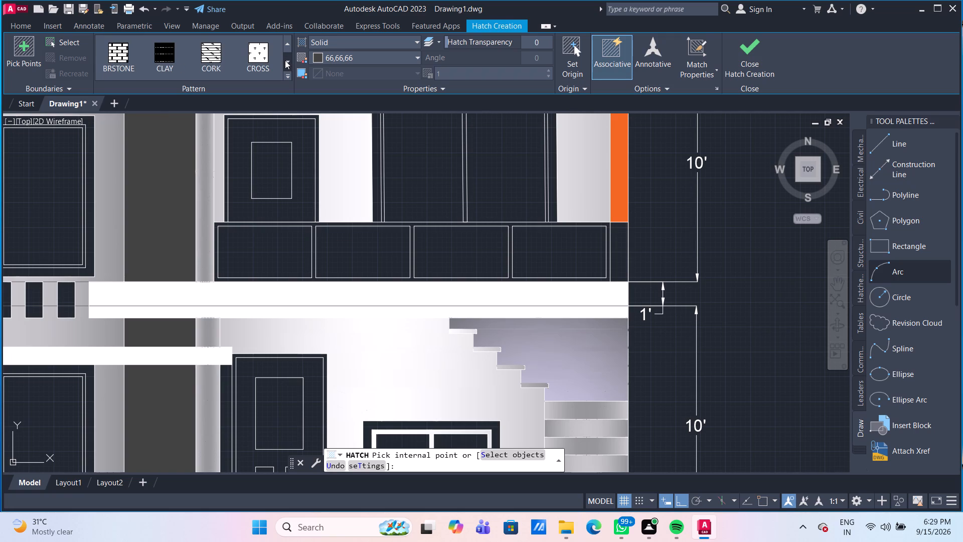
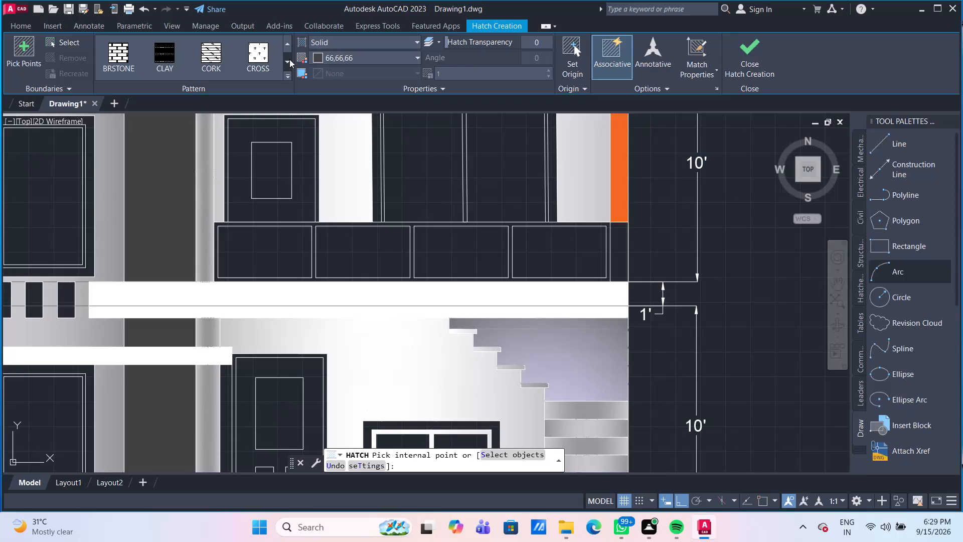
Hatch the four first-floor balcony railing panels with the GOST_GLASS pattern.
click(289, 59)
click(289, 59)
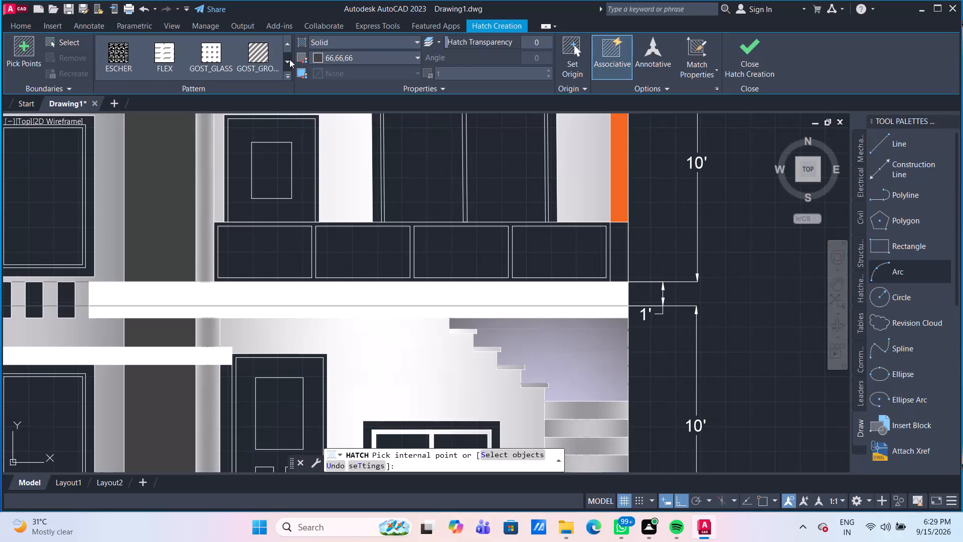
click(209, 52)
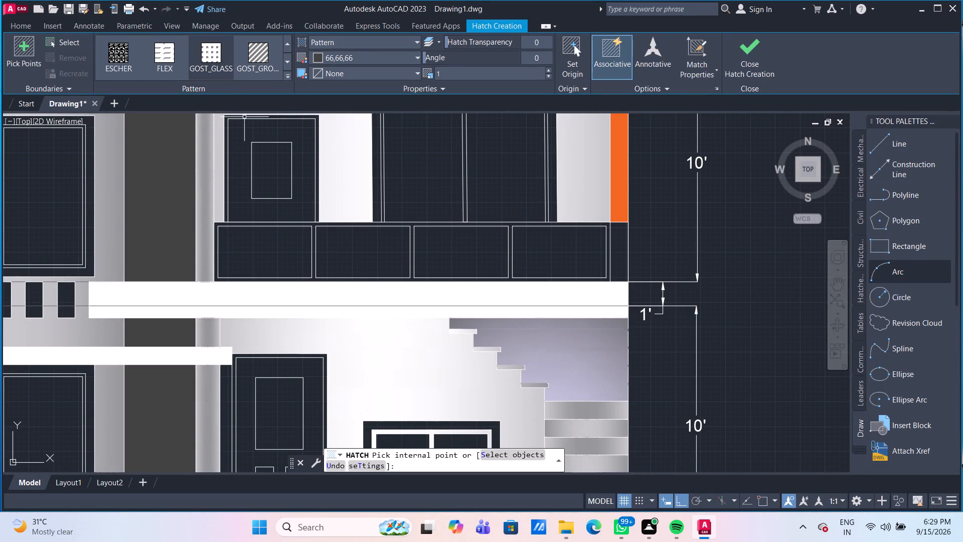
click(268, 247)
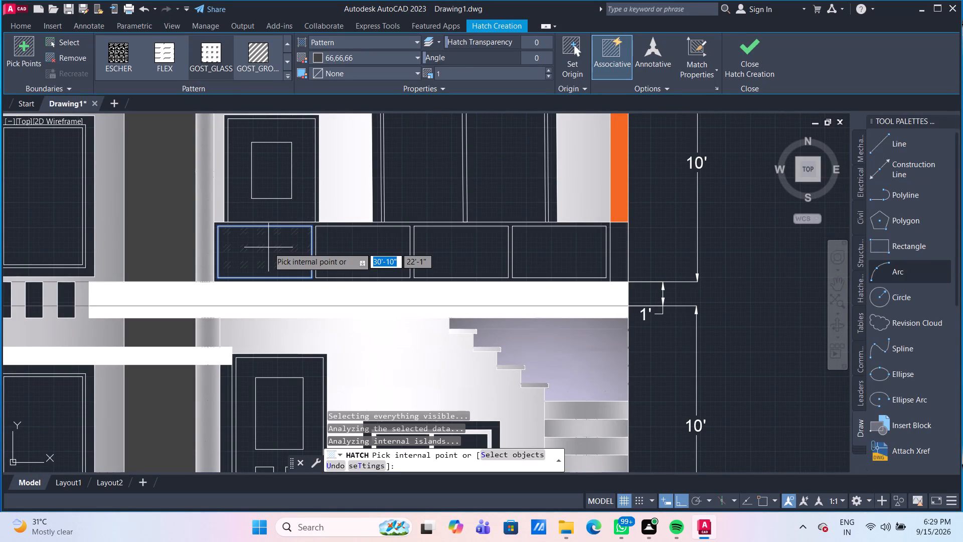
click(360, 253)
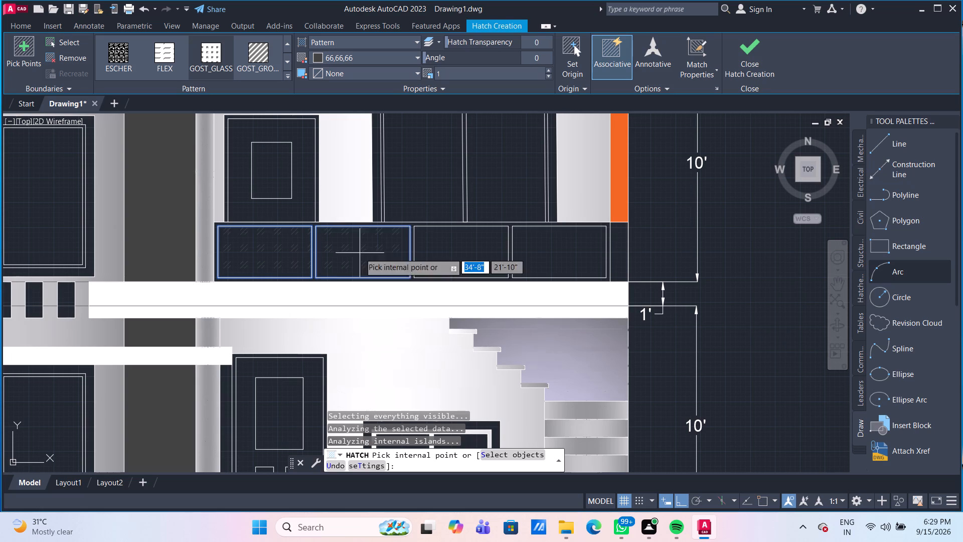
click(449, 259)
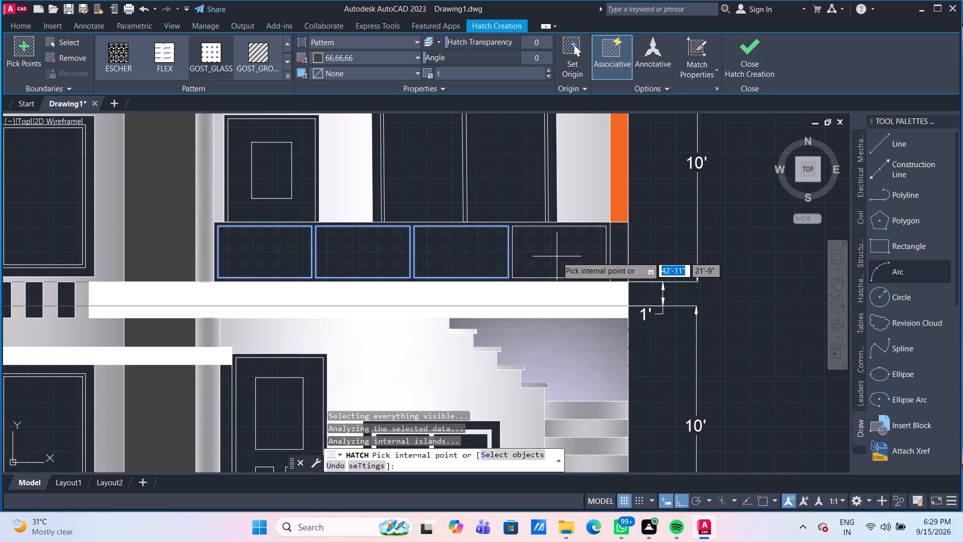
click(558, 256)
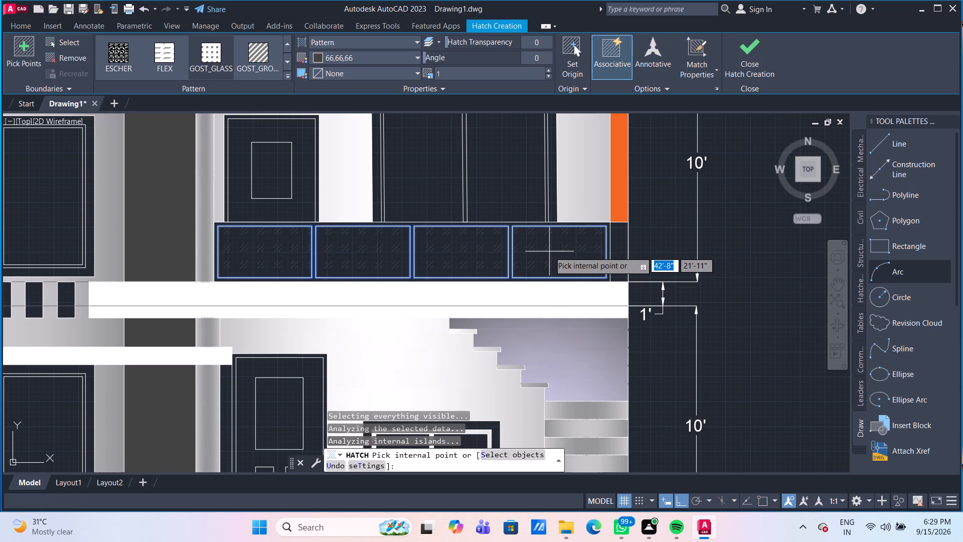
key(Escape)
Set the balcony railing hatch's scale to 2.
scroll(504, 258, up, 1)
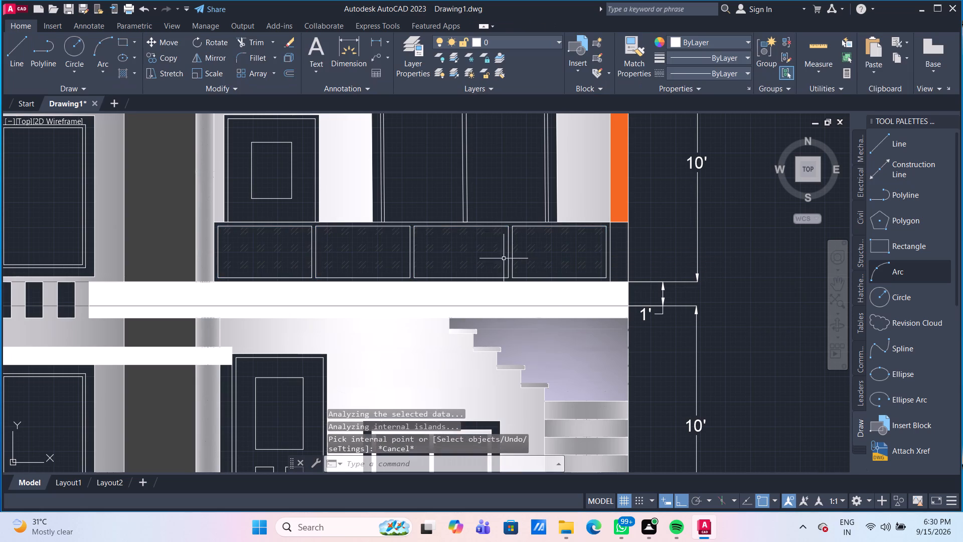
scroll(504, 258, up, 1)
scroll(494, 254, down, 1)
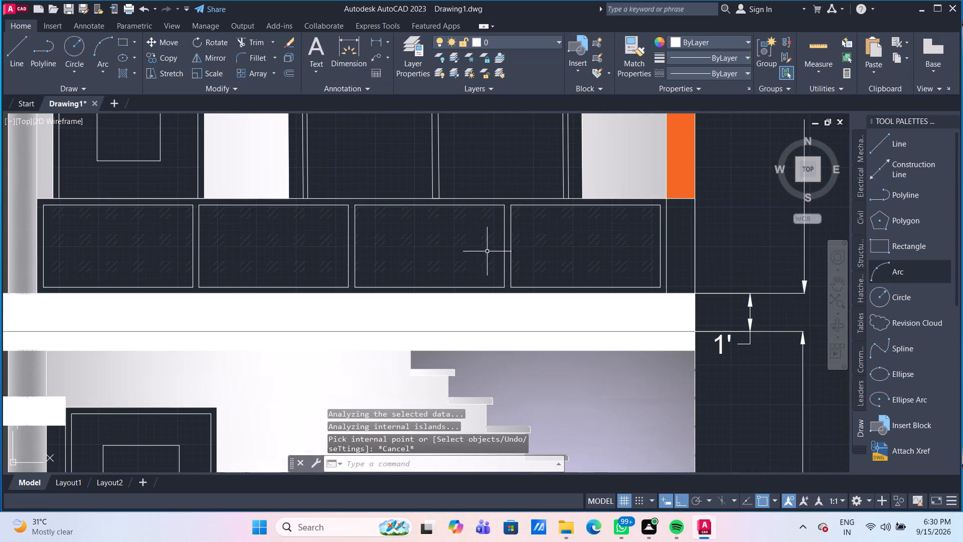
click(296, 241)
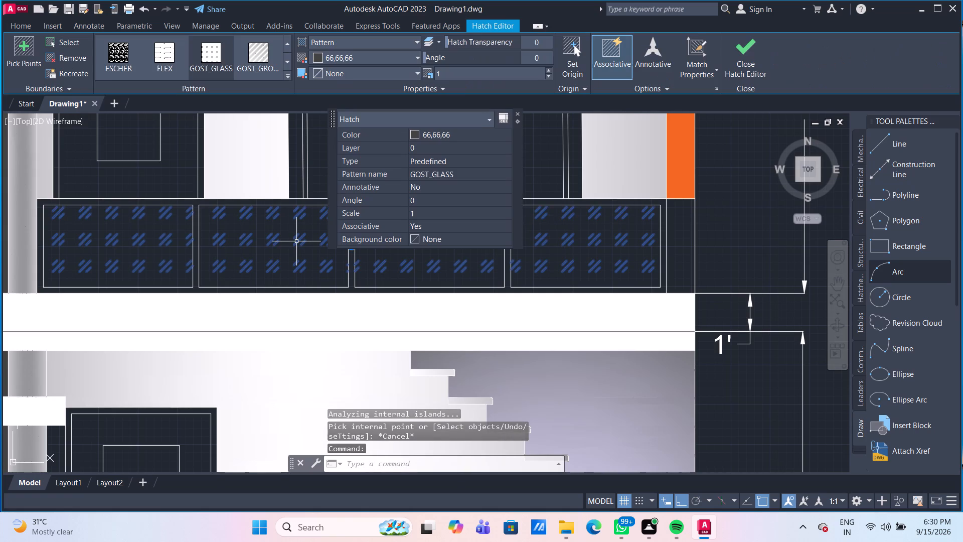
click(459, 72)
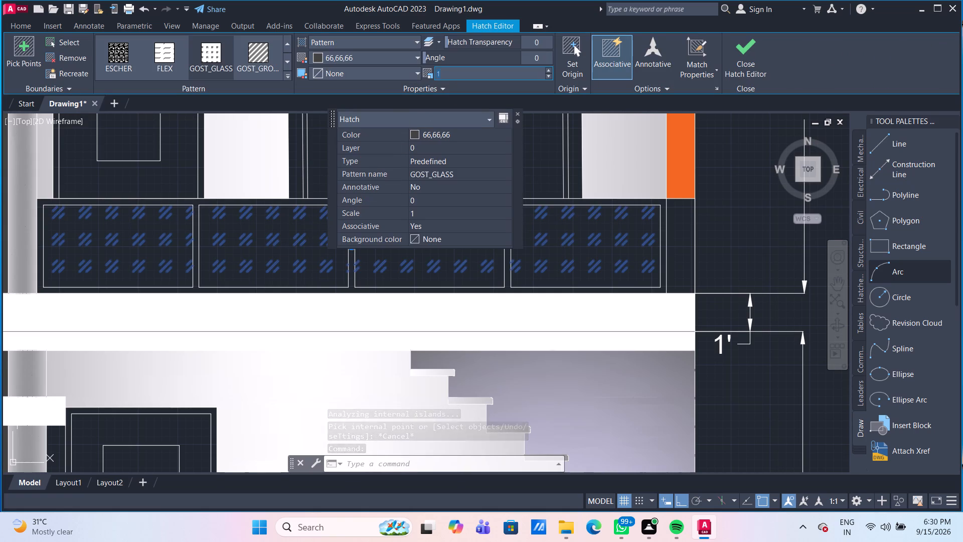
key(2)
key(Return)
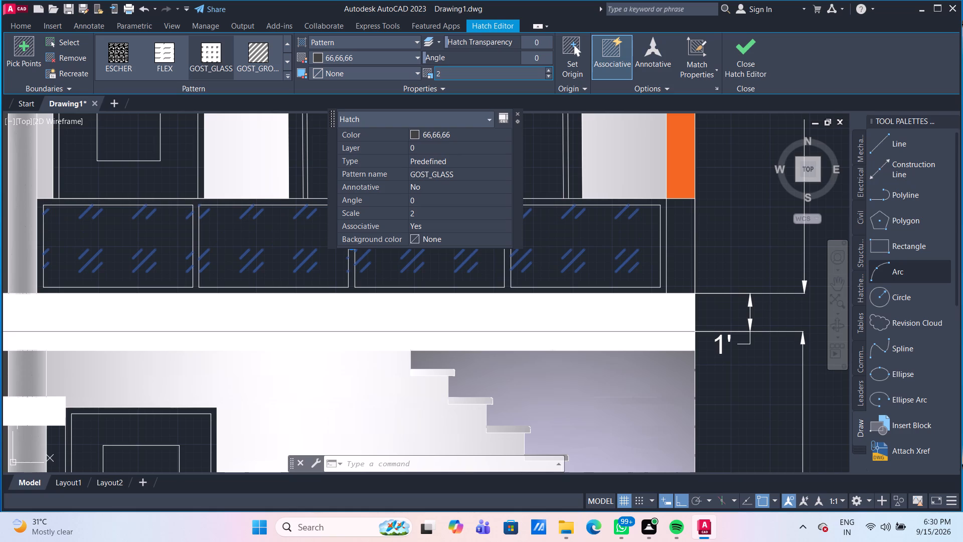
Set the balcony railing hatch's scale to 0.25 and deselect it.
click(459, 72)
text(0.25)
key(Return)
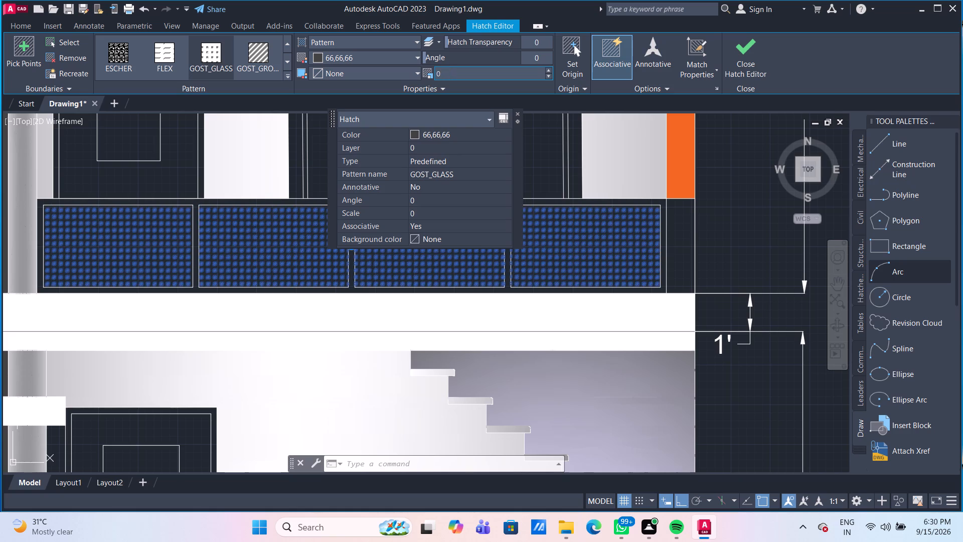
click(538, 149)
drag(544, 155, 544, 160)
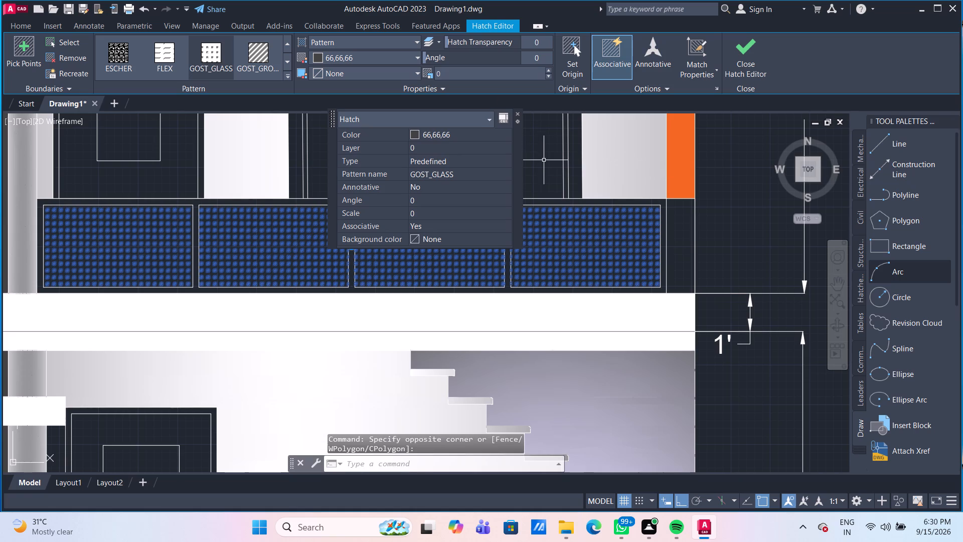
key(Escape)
Change the balcony railing hatch's colour to the olive true colour 125,120,43.
scroll(447, 226, down, 1)
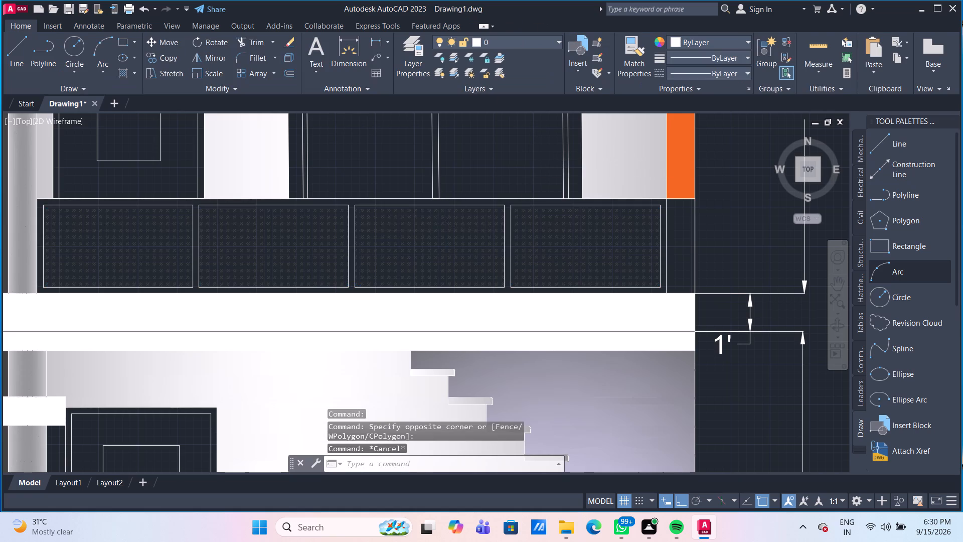
scroll(447, 226, down, 1)
scroll(375, 239, down, 1)
scroll(382, 246, up, 1)
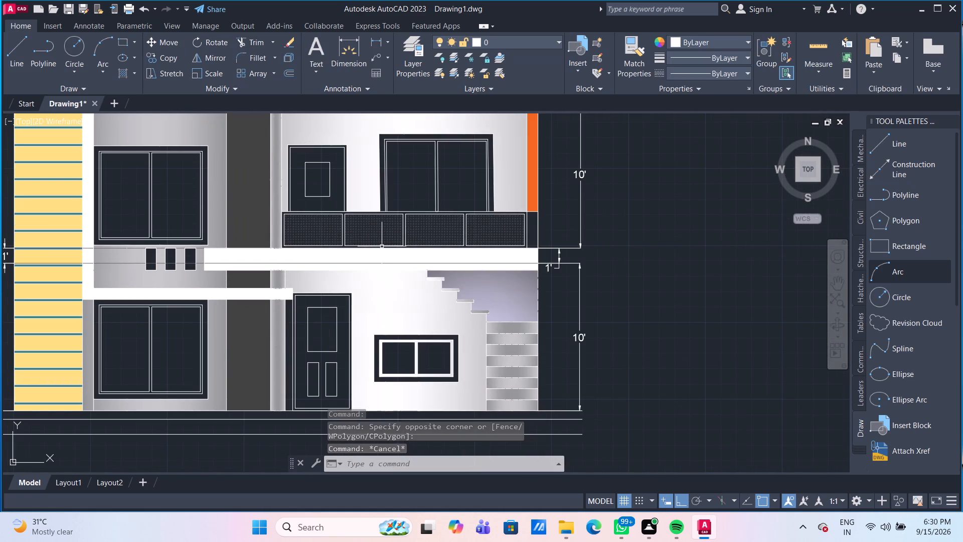
scroll(419, 253, up, 1)
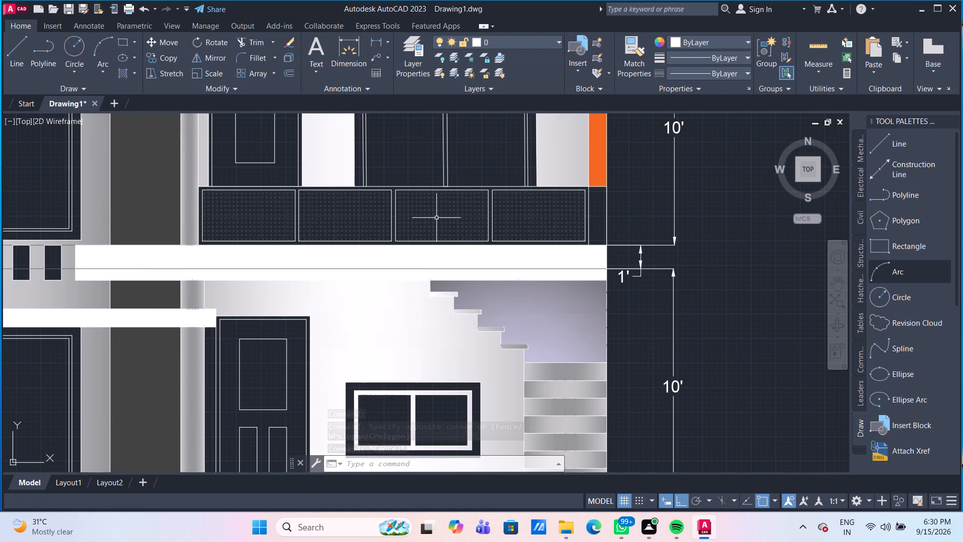
click(436, 218)
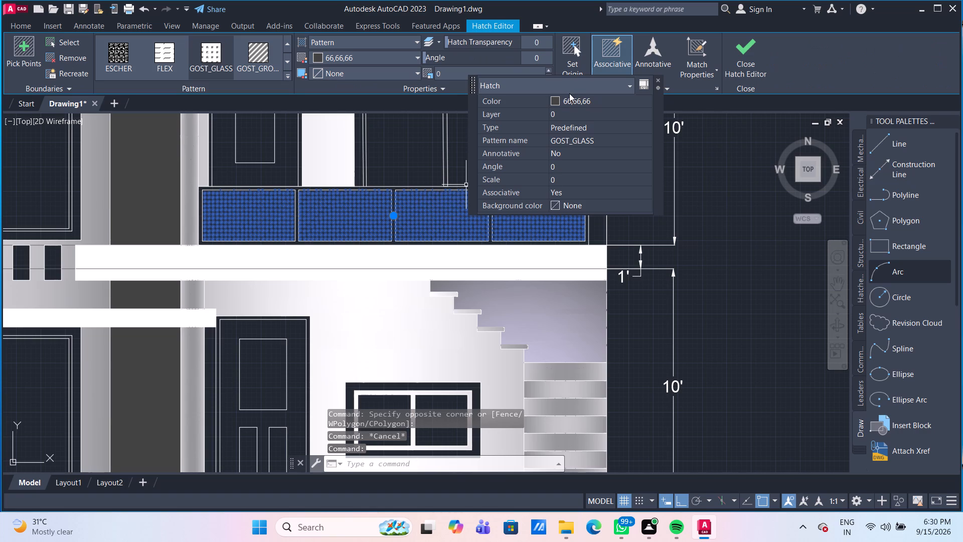
click(554, 102)
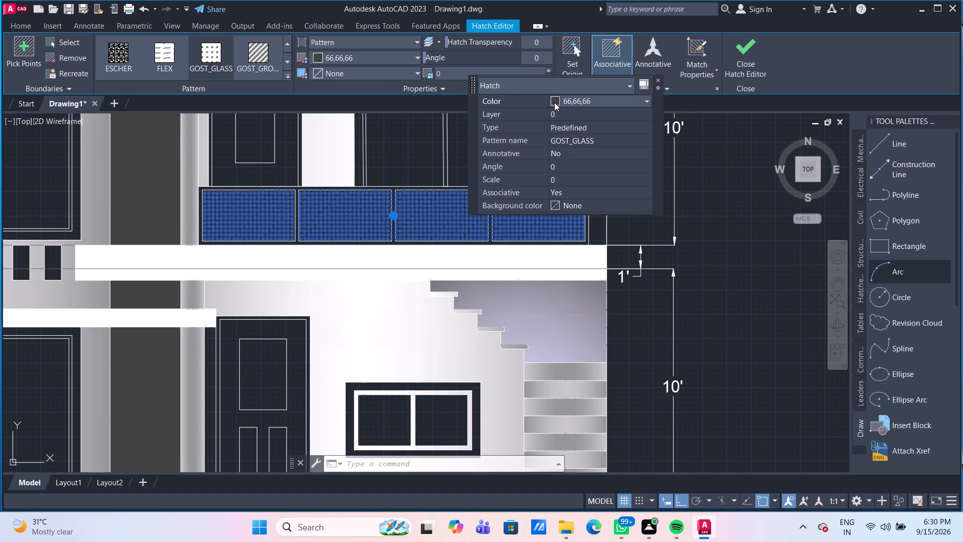
click(554, 102)
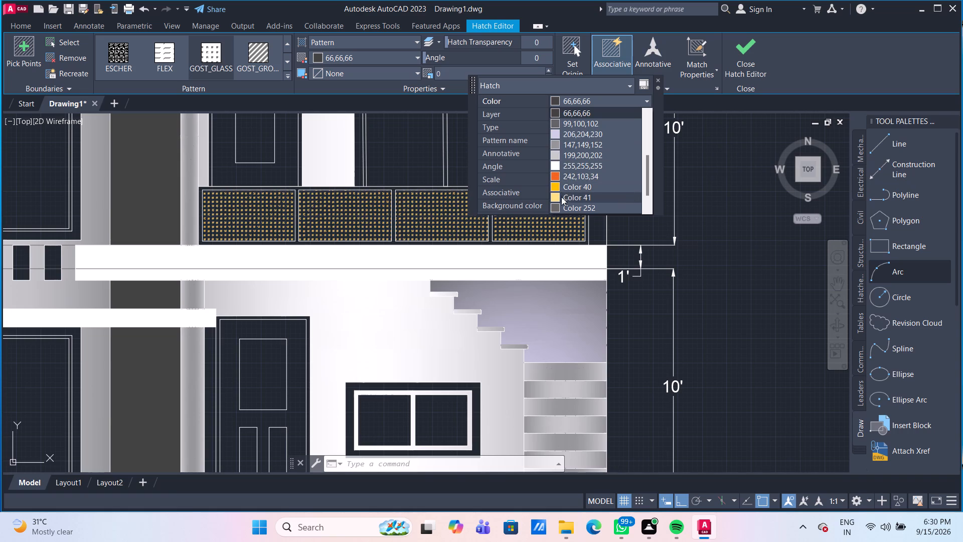
scroll(578, 183, down, 2)
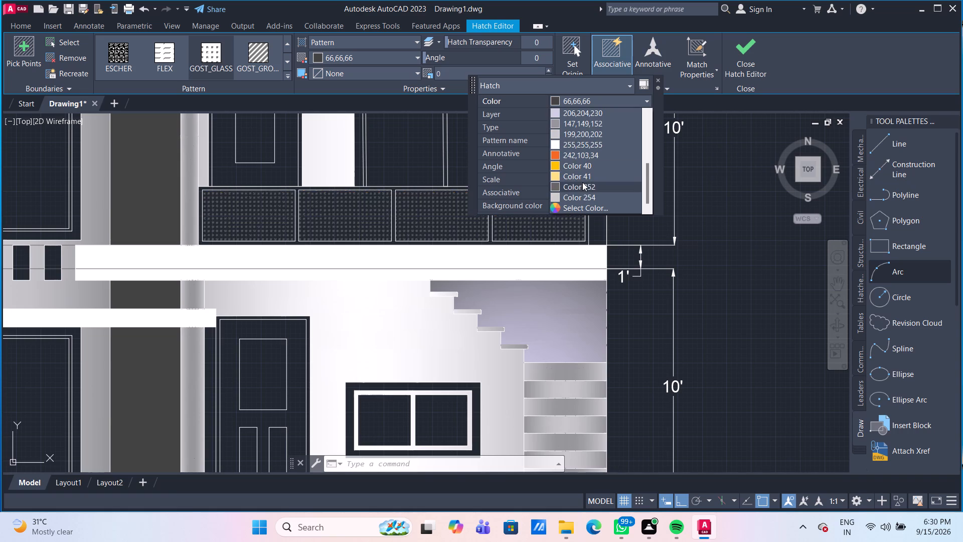
scroll(582, 182, down, 1)
click(574, 208)
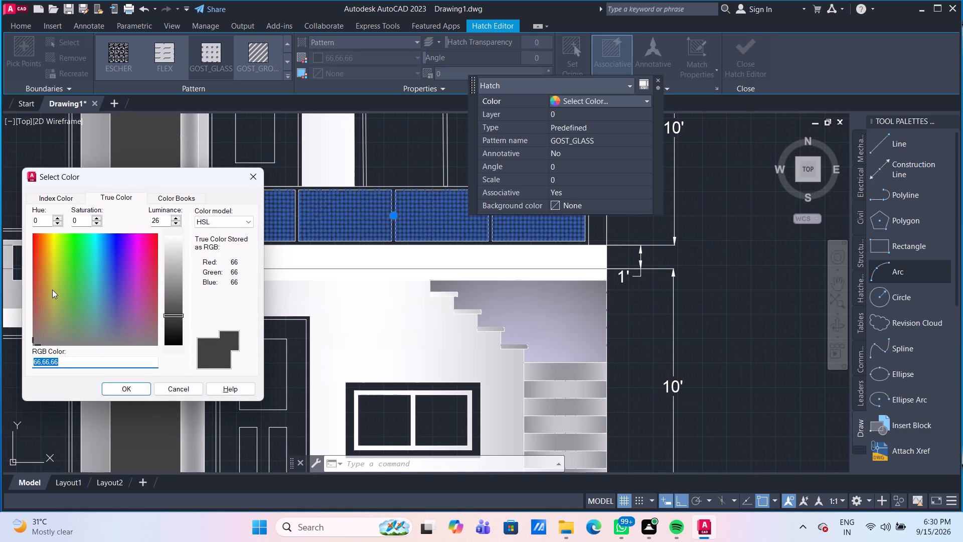
click(52, 290)
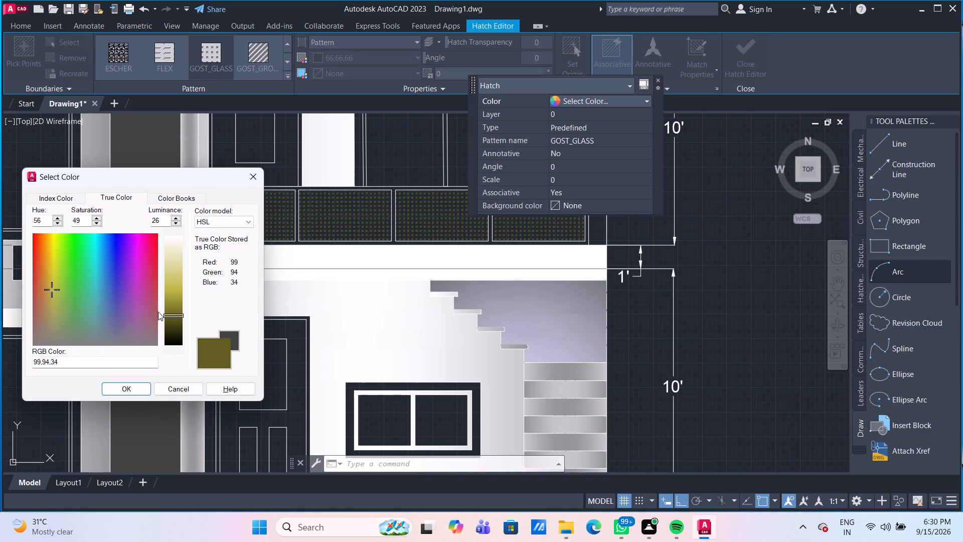
drag(175, 314, 174, 312)
drag(174, 312, 171, 309)
click(135, 389)
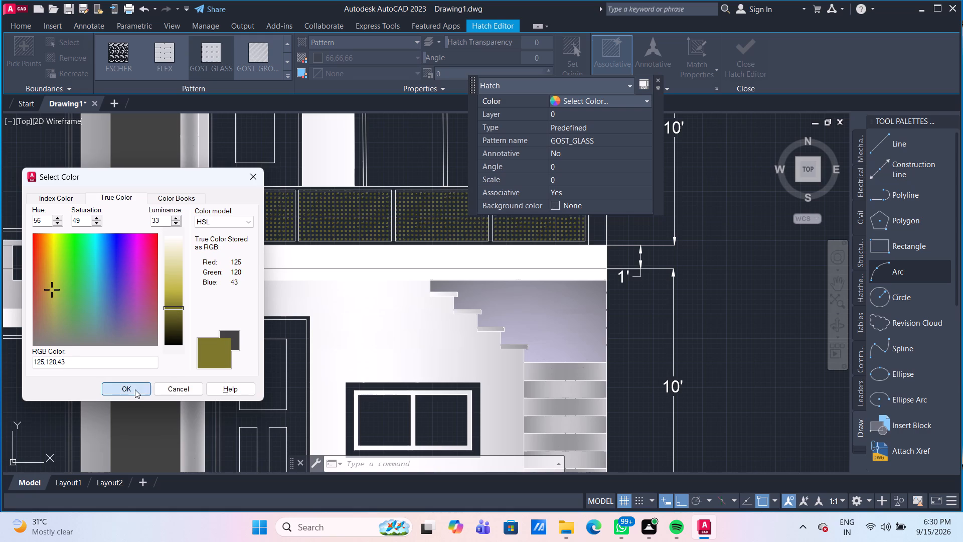
key(Escape)
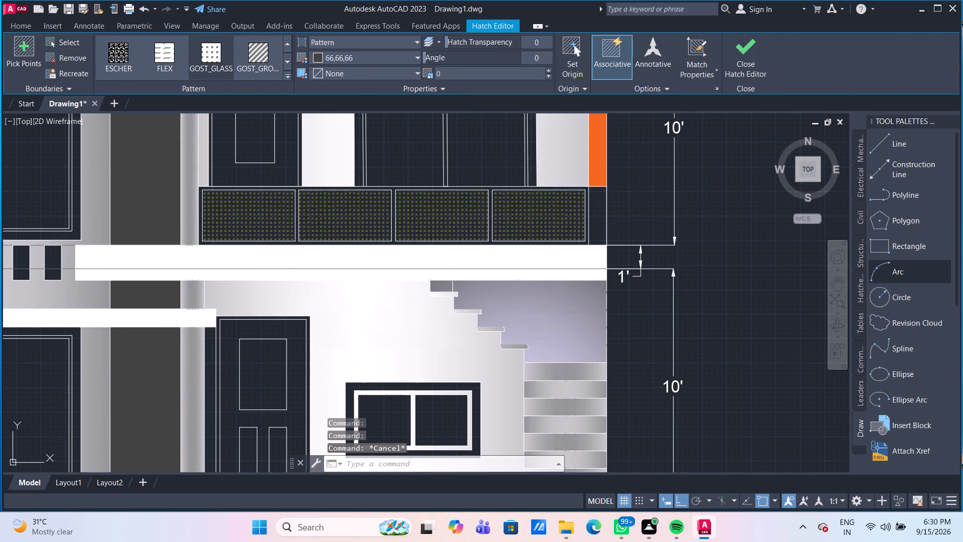
Set the balcony railing hatch's scale to 0.5 and deselect it.
scroll(497, 265, down, 2)
middle_drag(633, 255, 594, 281)
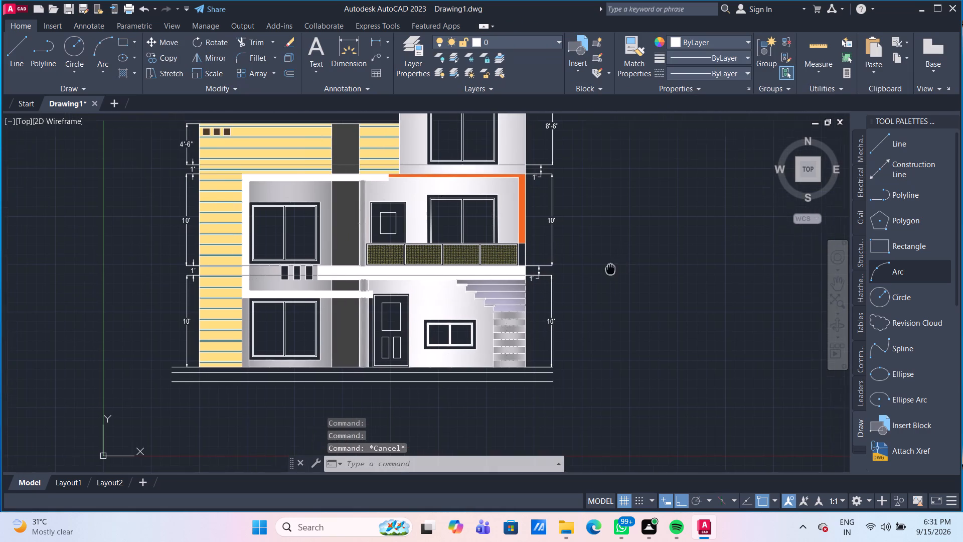
middle_drag(594, 281, 588, 286)
scroll(466, 246, up, 1)
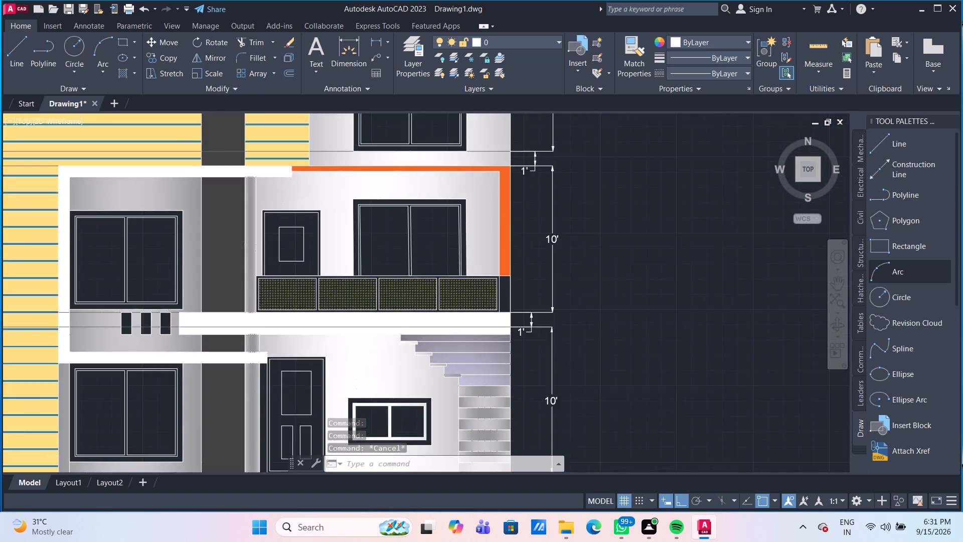
scroll(466, 246, up, 1)
middle_drag(430, 272, 439, 229)
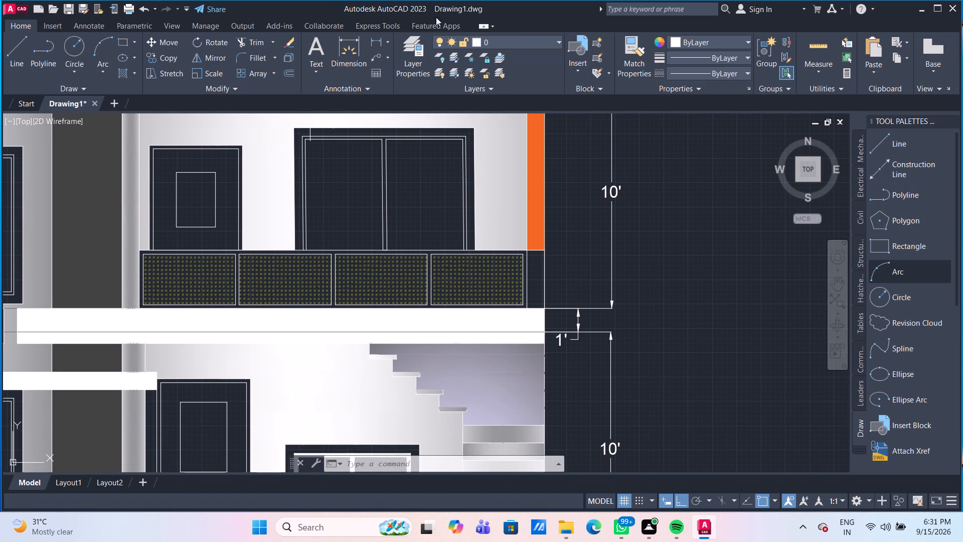
click(484, 275)
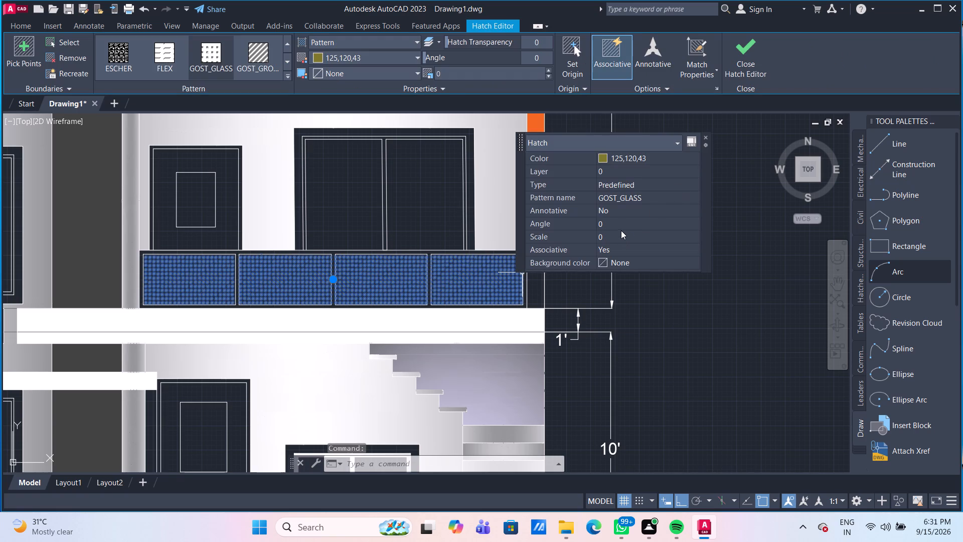
drag(621, 232, 621, 238)
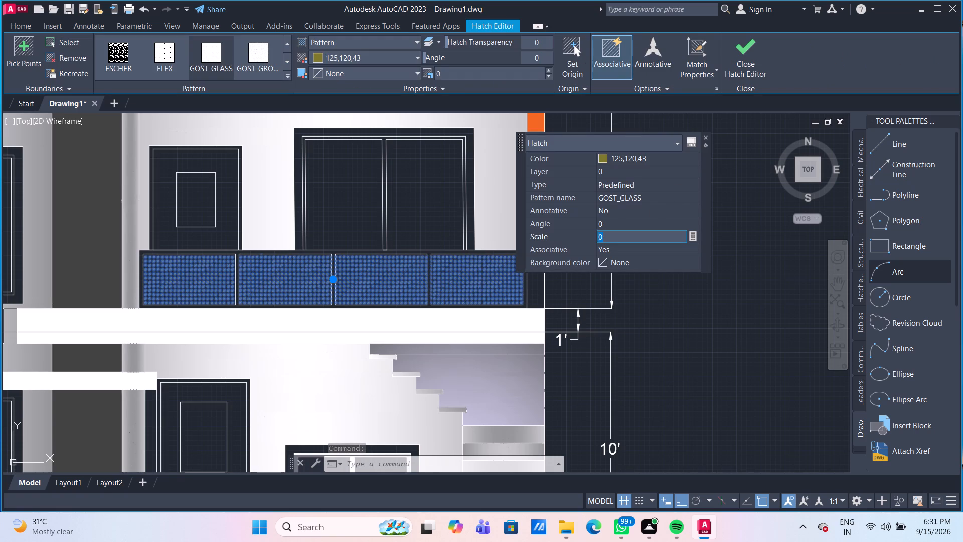
text(0.5)
key(Return)
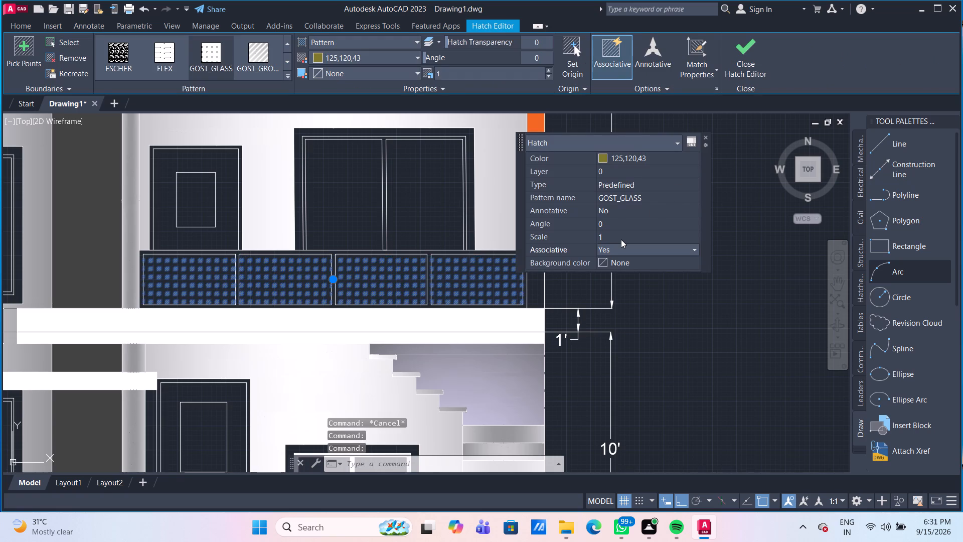
key(Escape)
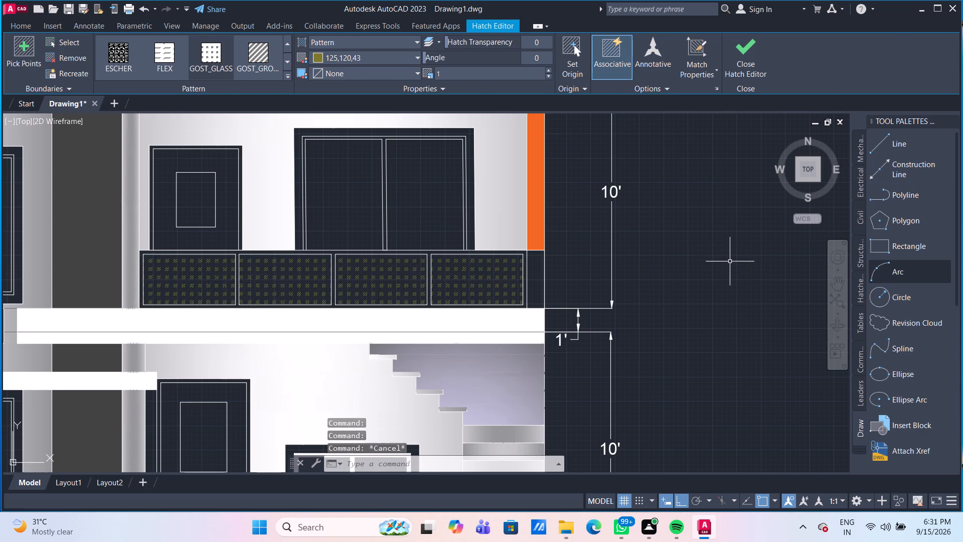
Change the balcony railing hatch's colour to the brown true colour 158,99,10 and deselect it.
scroll(729, 261, down, 2)
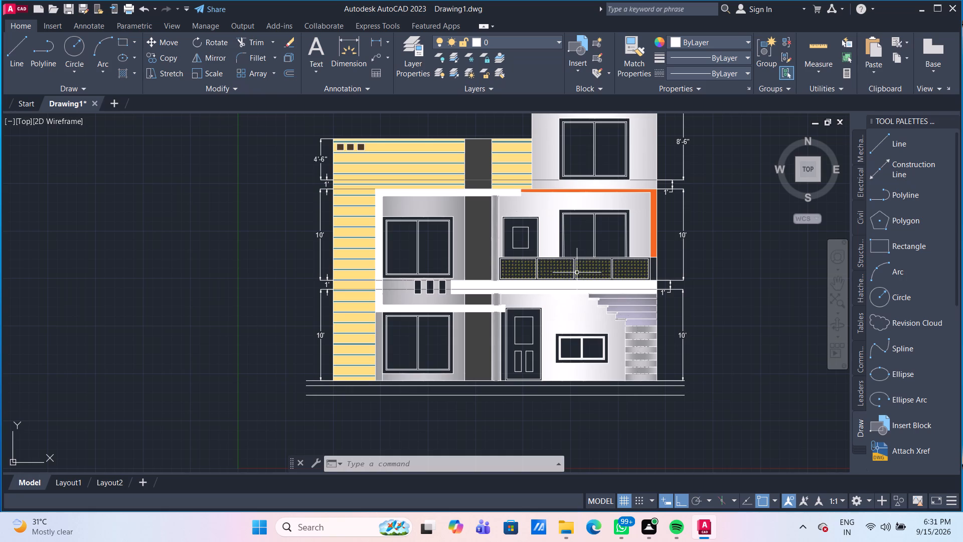
click(560, 269)
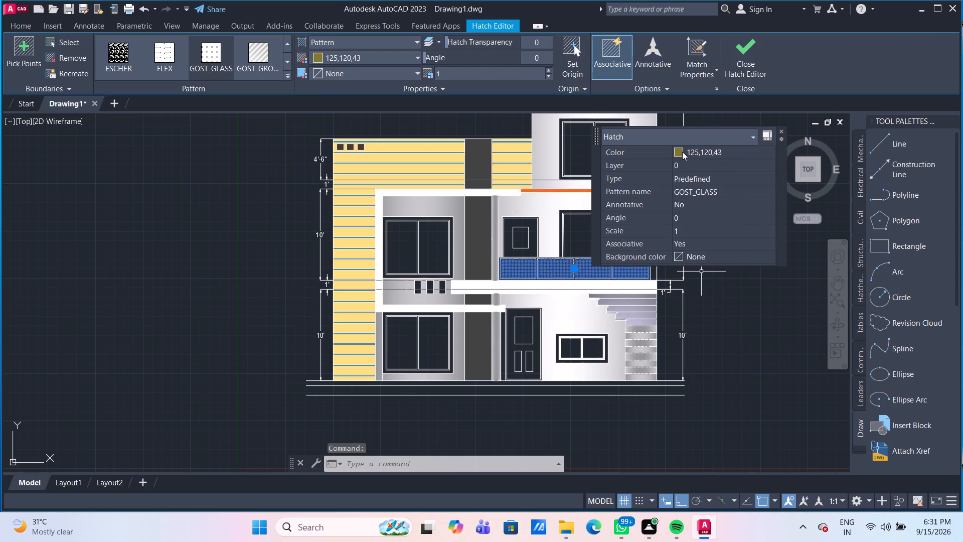
click(682, 152)
click(682, 152)
scroll(702, 180, down, 1)
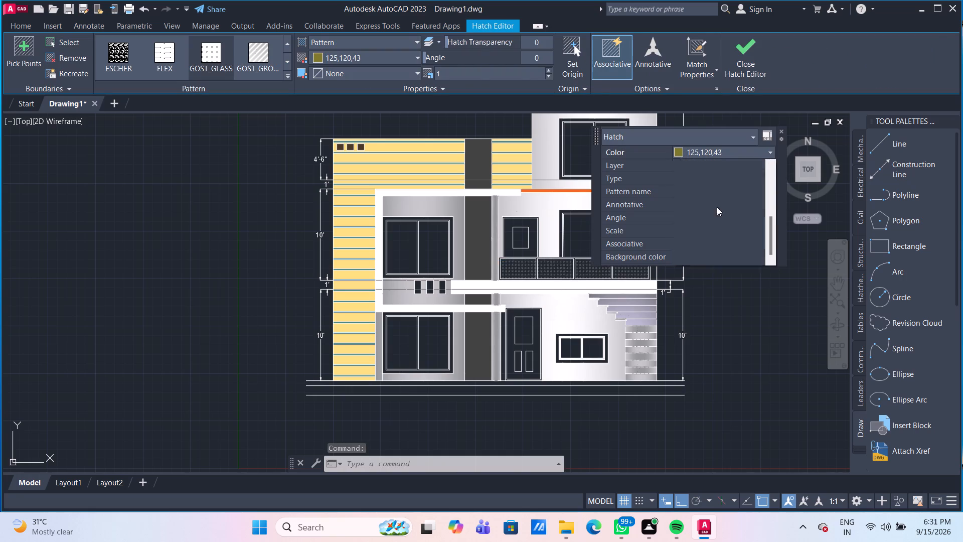
scroll(717, 207, down, 2)
scroll(722, 262, down, 1)
click(716, 256)
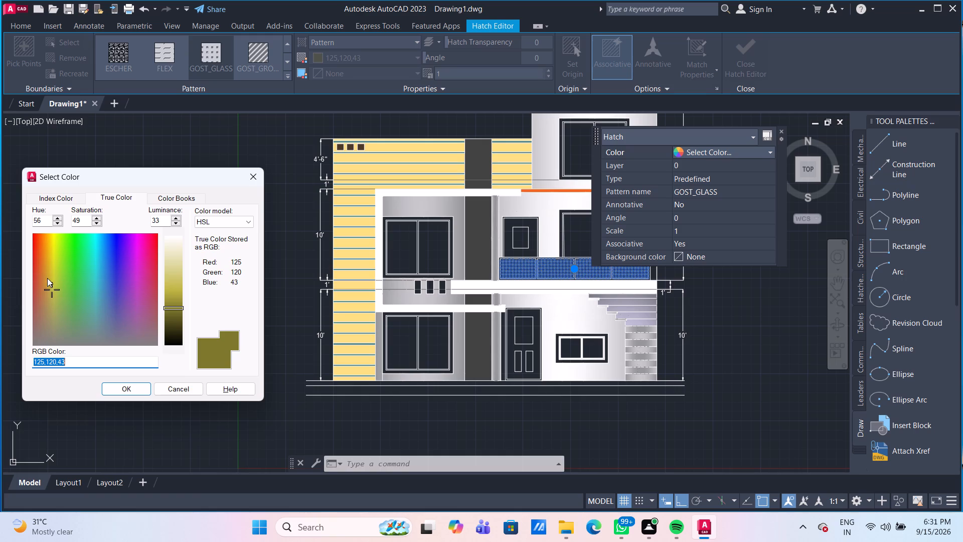
click(47, 250)
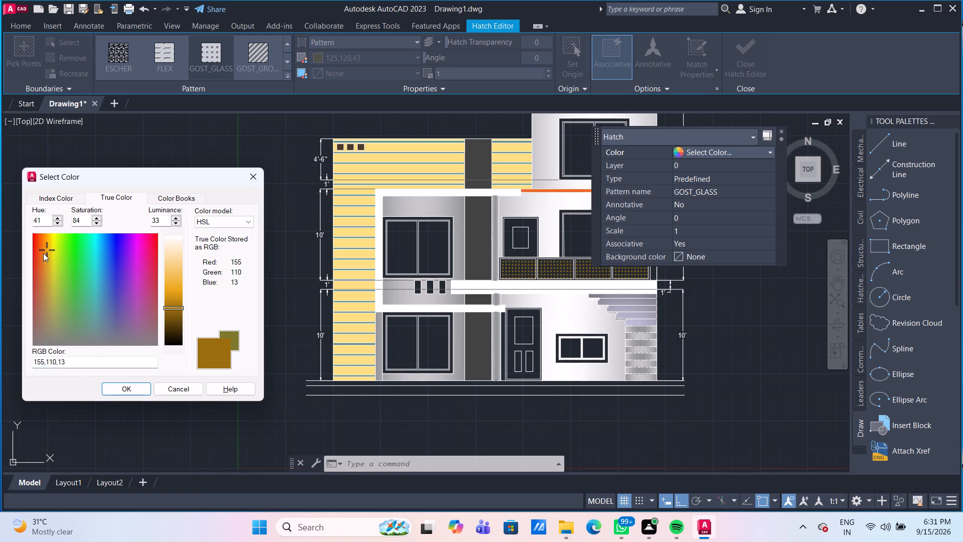
click(44, 243)
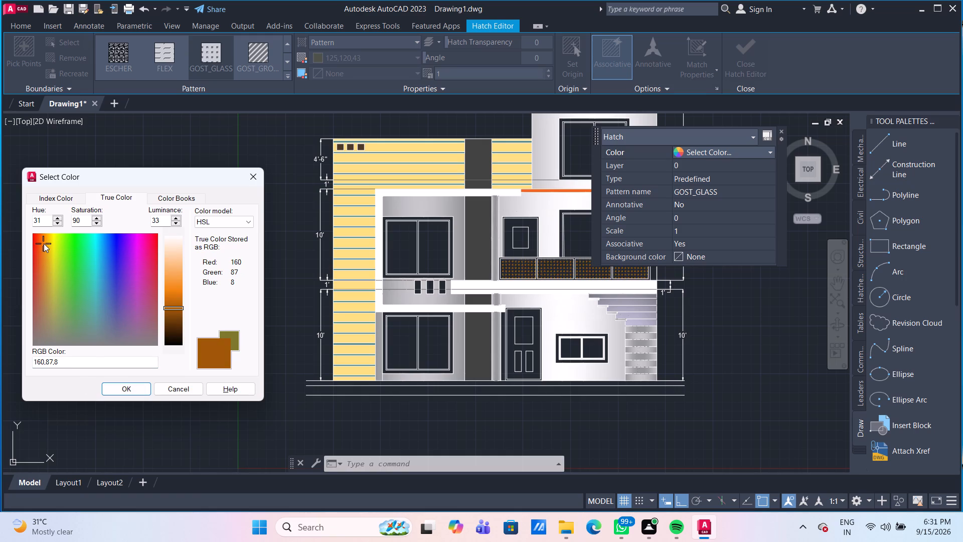
click(45, 245)
click(113, 388)
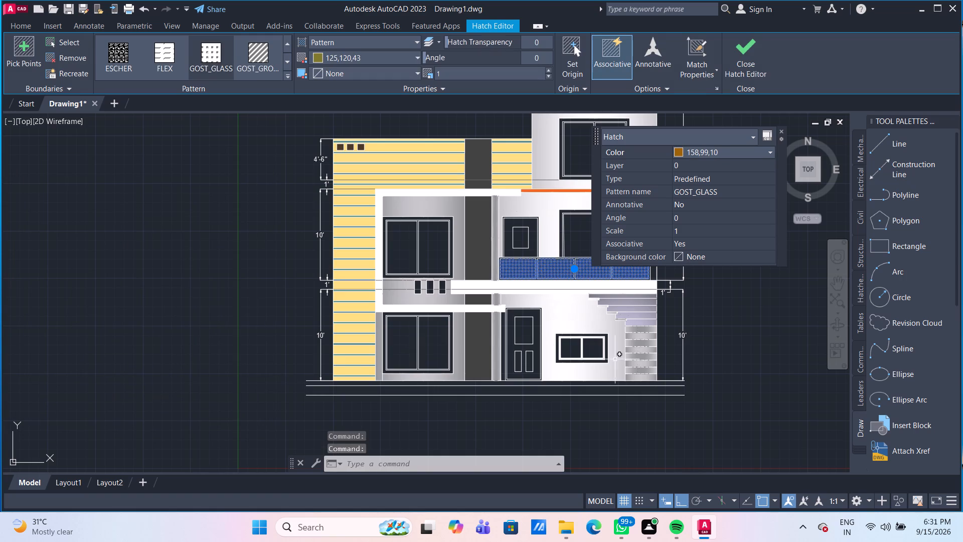
key(Escape)
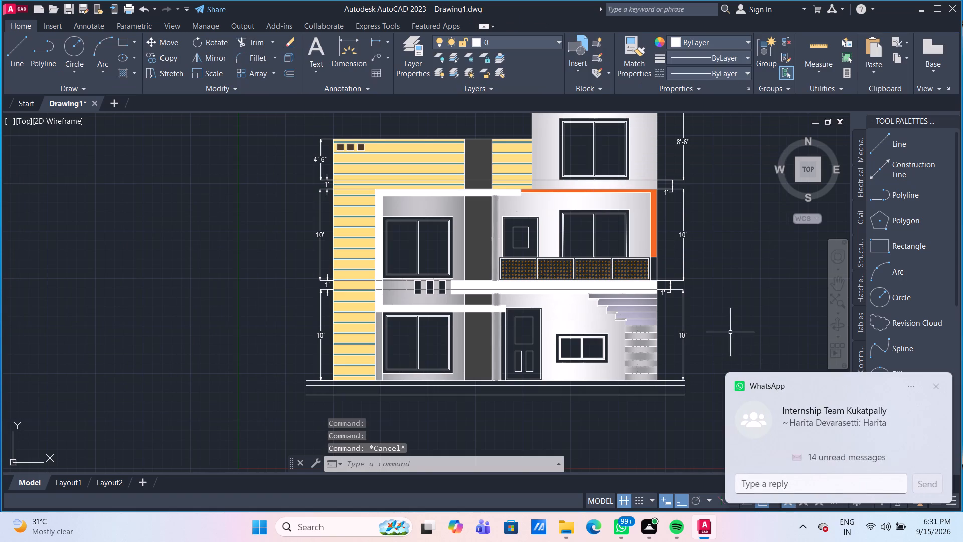
click(937, 382)
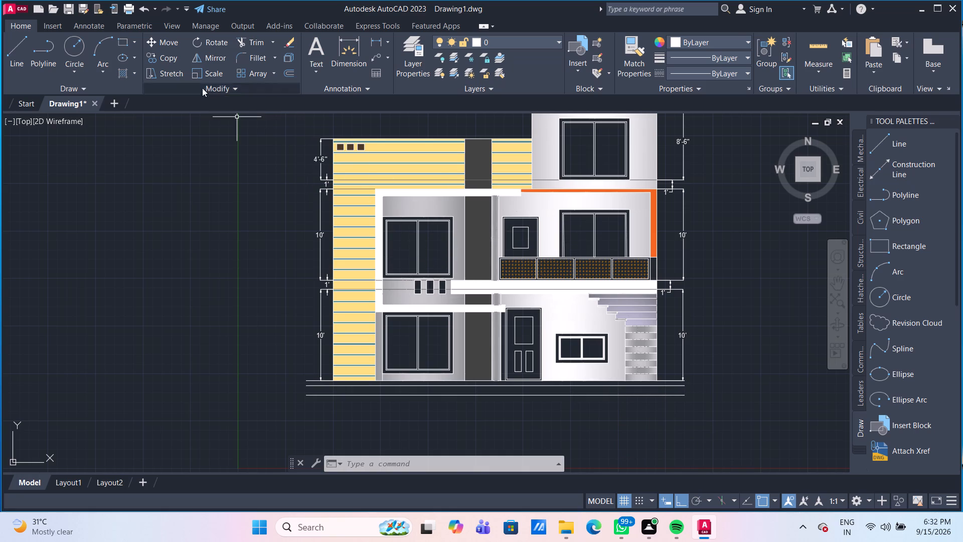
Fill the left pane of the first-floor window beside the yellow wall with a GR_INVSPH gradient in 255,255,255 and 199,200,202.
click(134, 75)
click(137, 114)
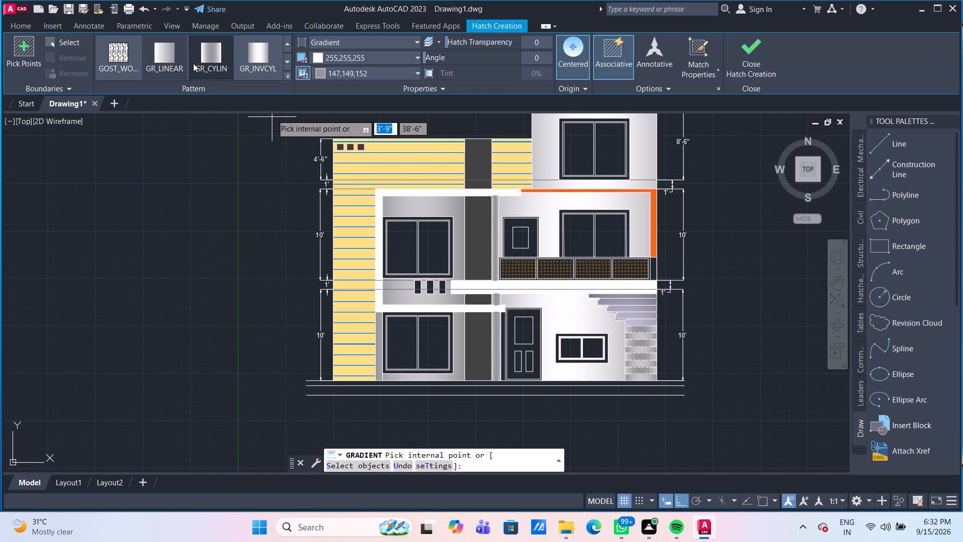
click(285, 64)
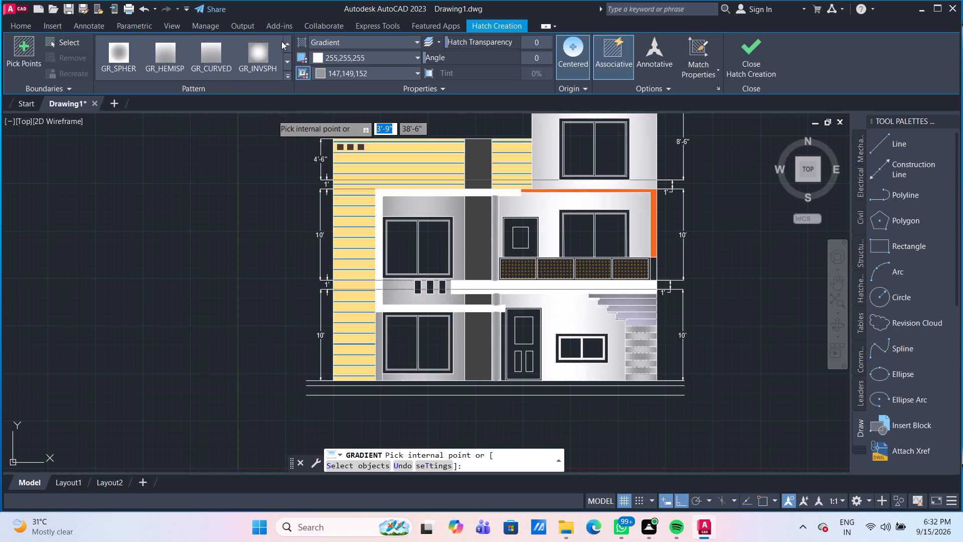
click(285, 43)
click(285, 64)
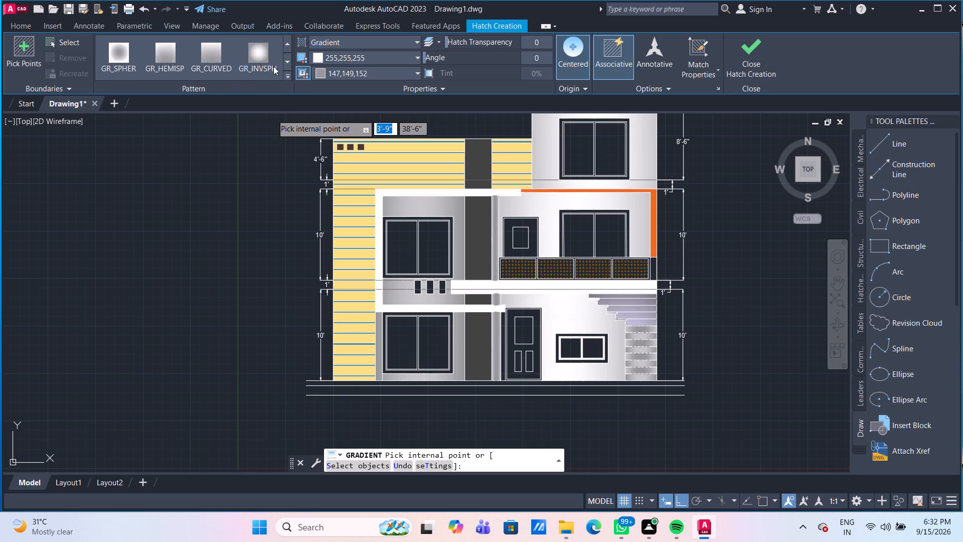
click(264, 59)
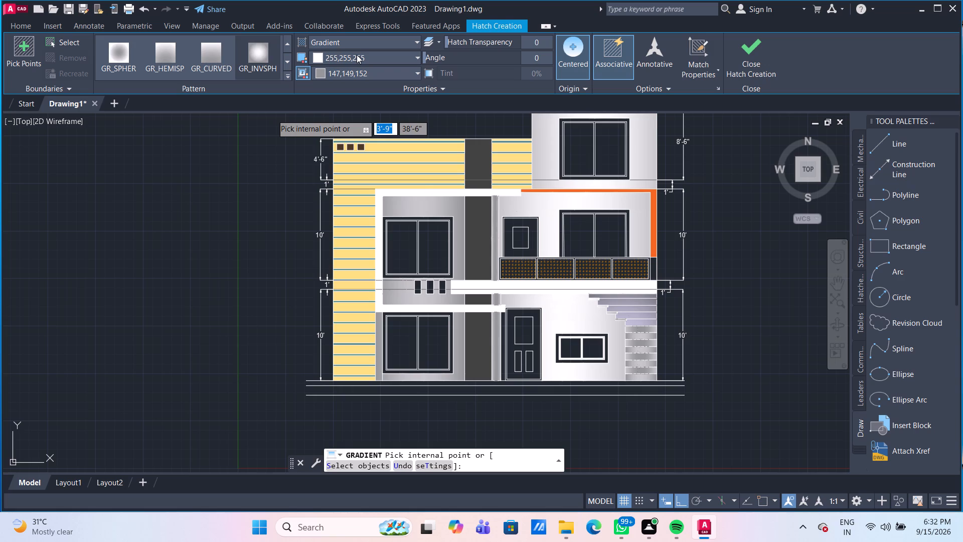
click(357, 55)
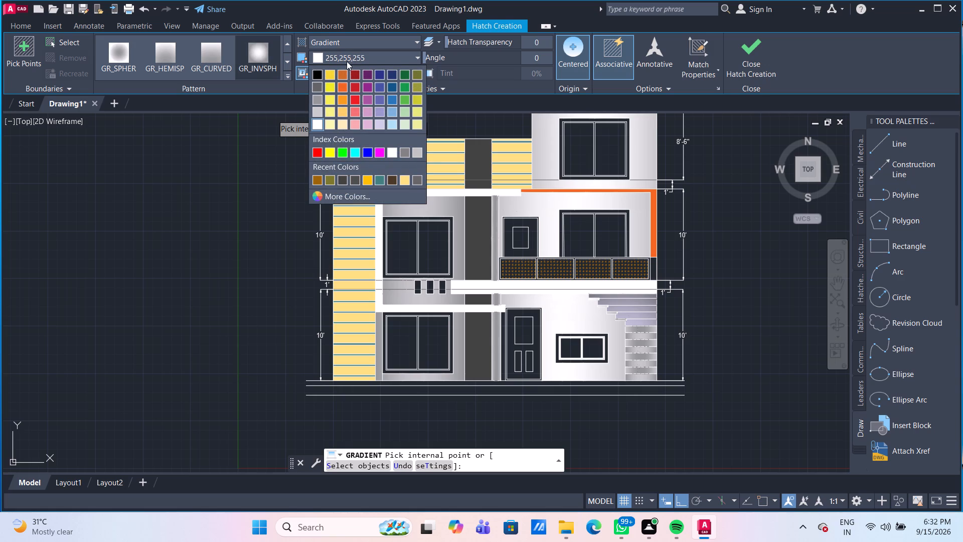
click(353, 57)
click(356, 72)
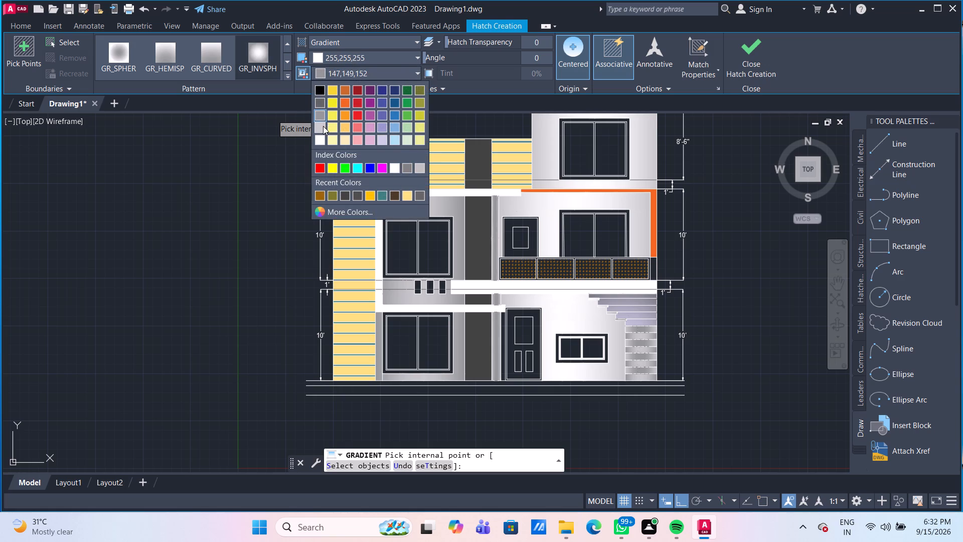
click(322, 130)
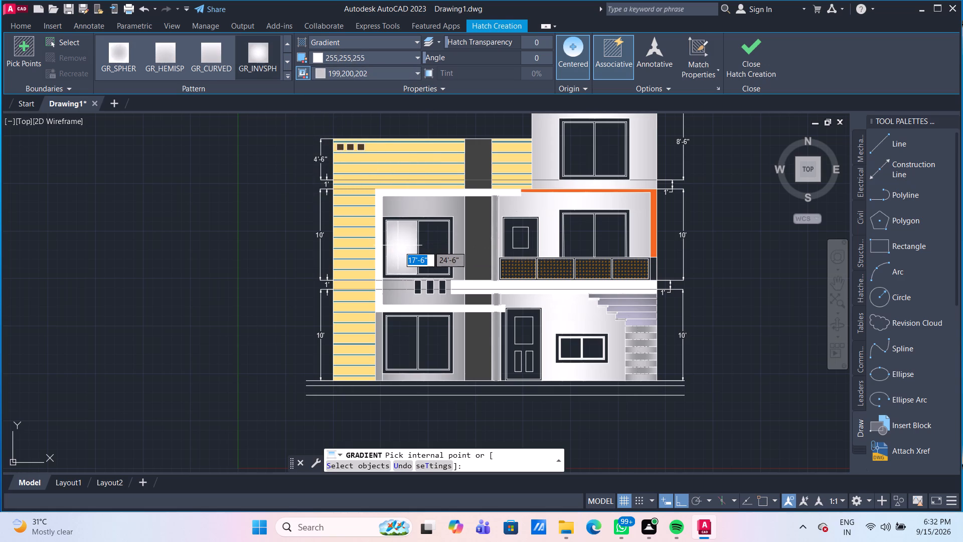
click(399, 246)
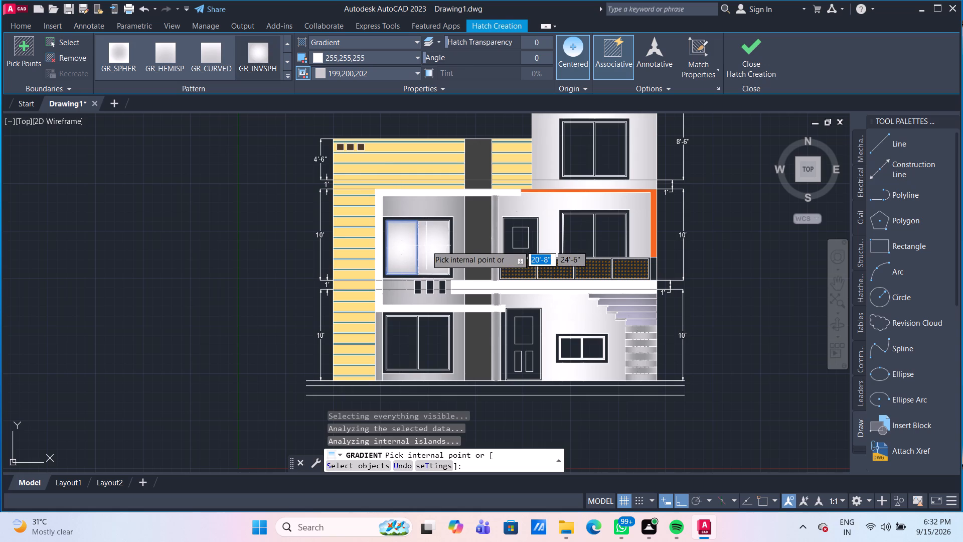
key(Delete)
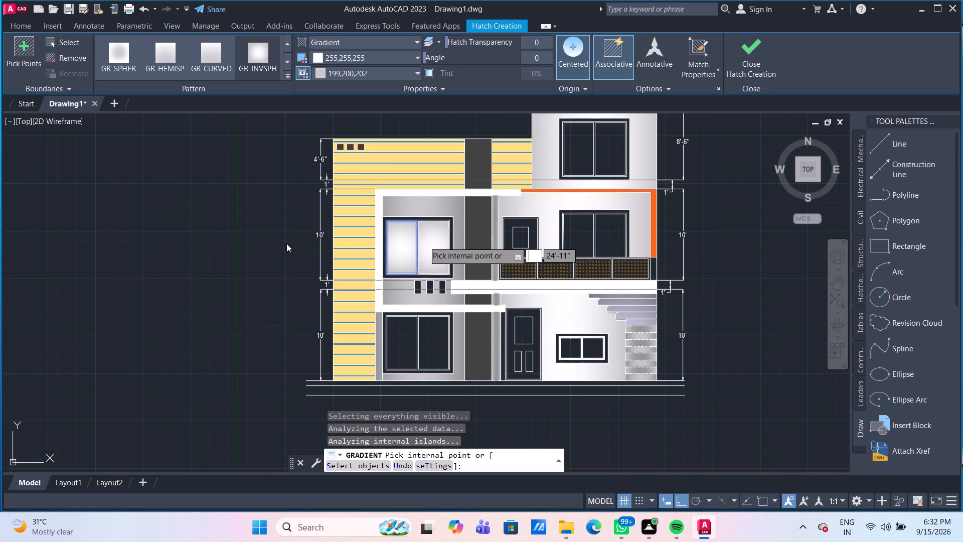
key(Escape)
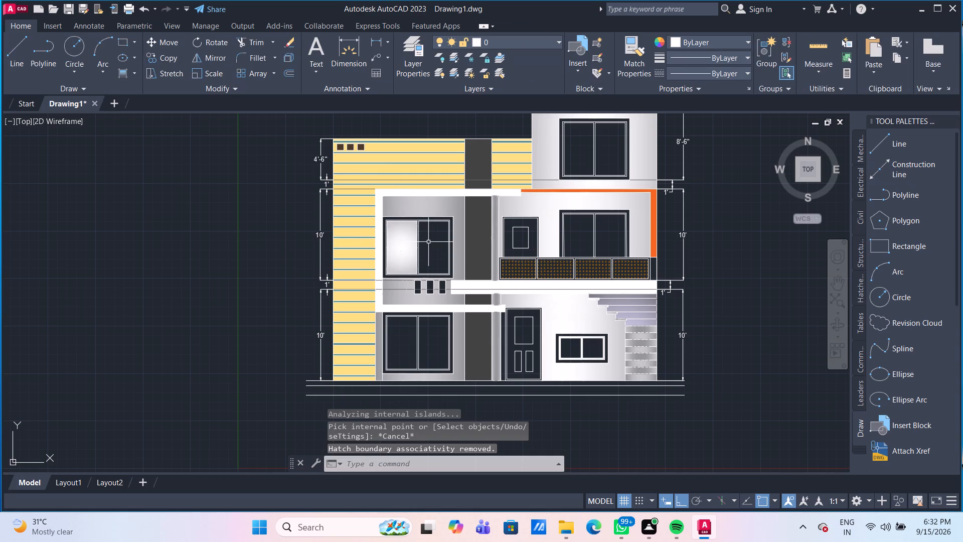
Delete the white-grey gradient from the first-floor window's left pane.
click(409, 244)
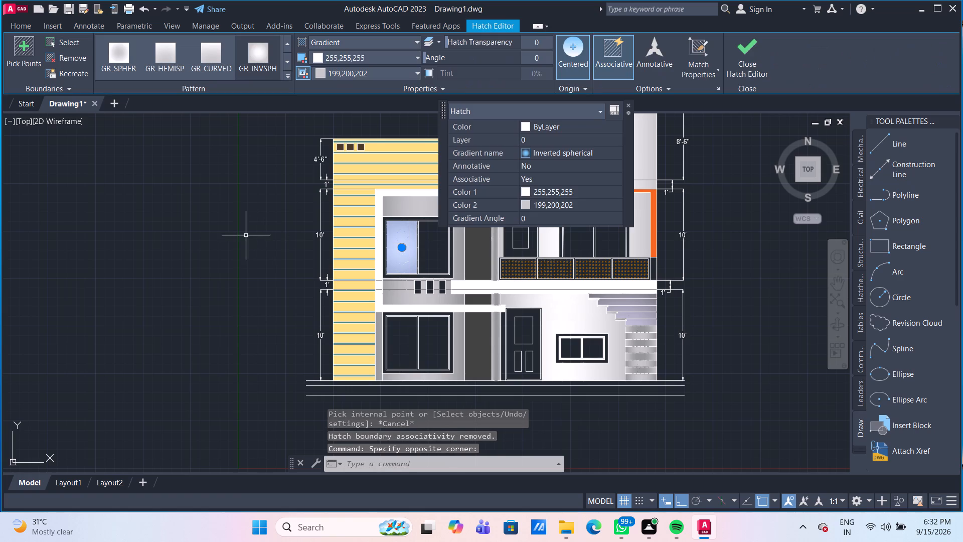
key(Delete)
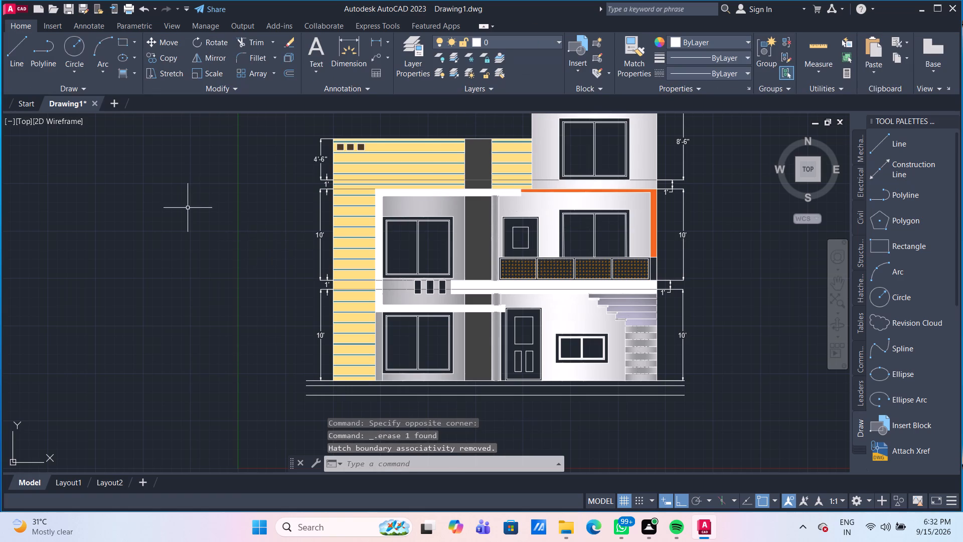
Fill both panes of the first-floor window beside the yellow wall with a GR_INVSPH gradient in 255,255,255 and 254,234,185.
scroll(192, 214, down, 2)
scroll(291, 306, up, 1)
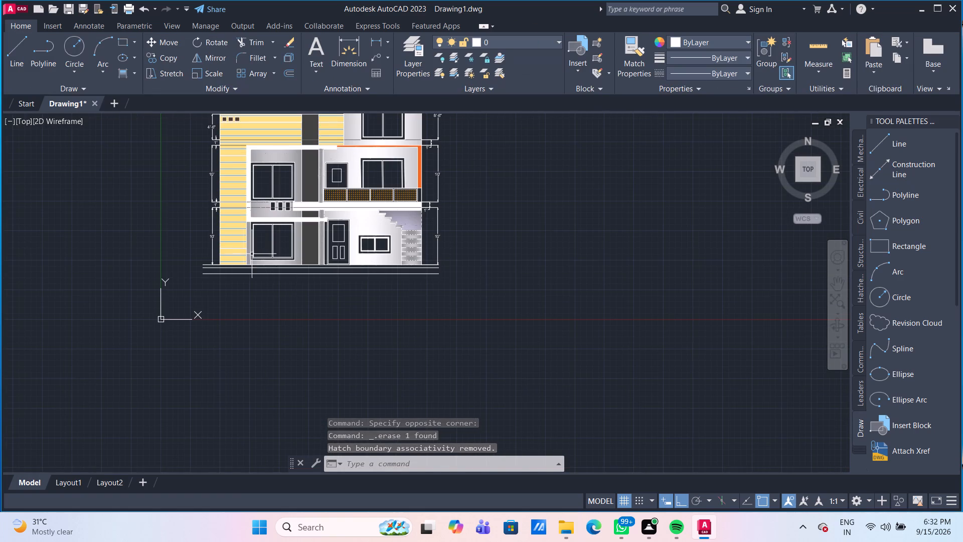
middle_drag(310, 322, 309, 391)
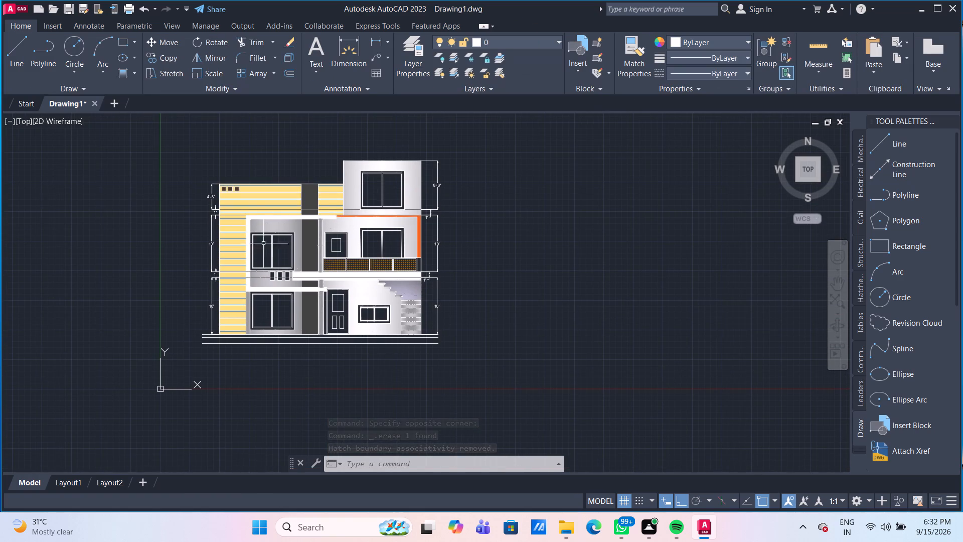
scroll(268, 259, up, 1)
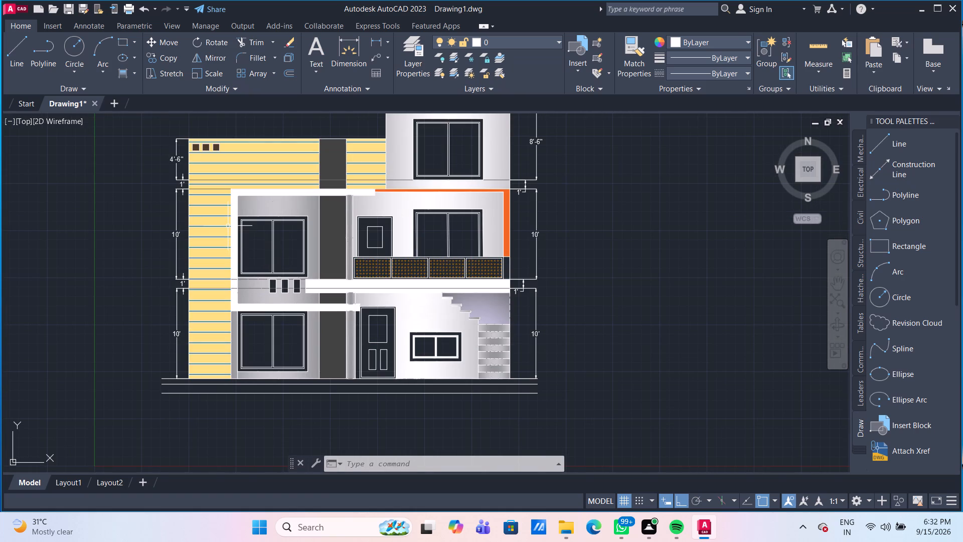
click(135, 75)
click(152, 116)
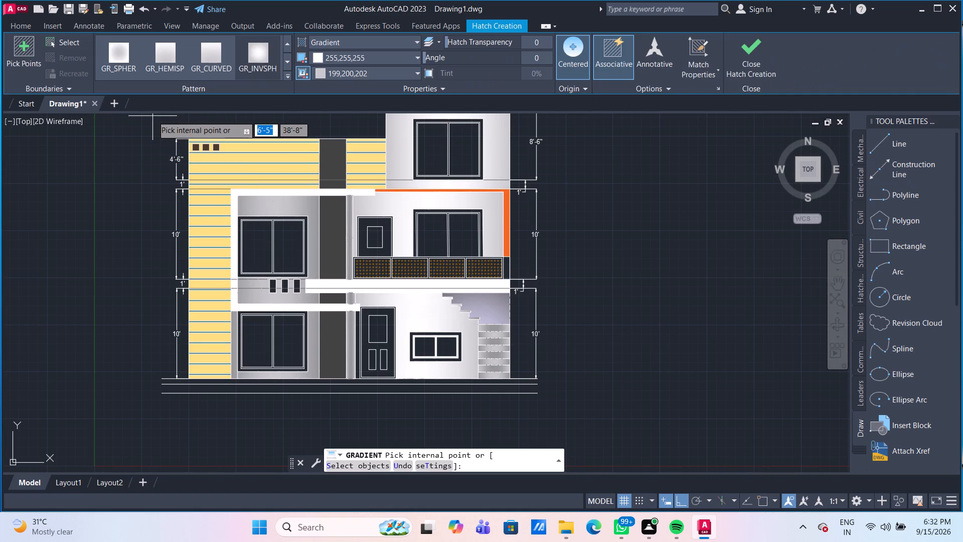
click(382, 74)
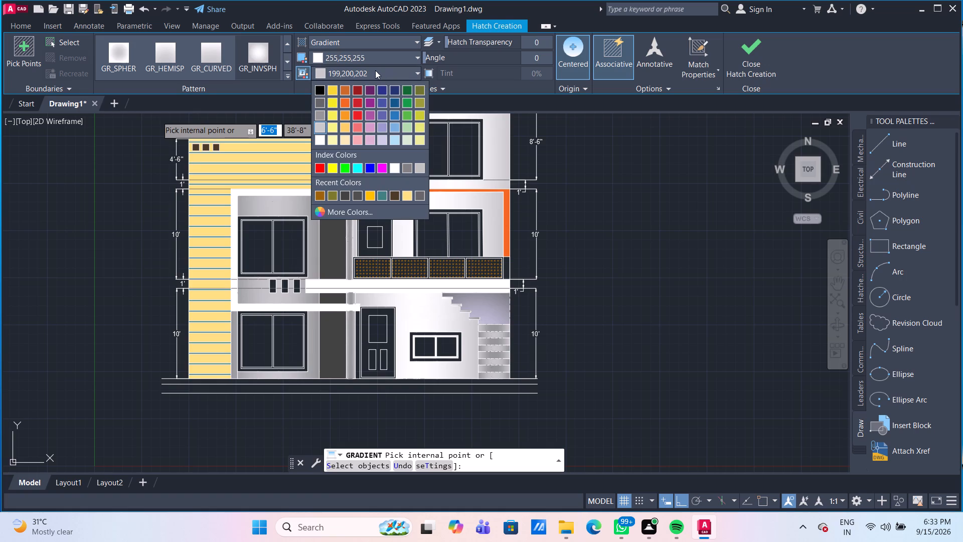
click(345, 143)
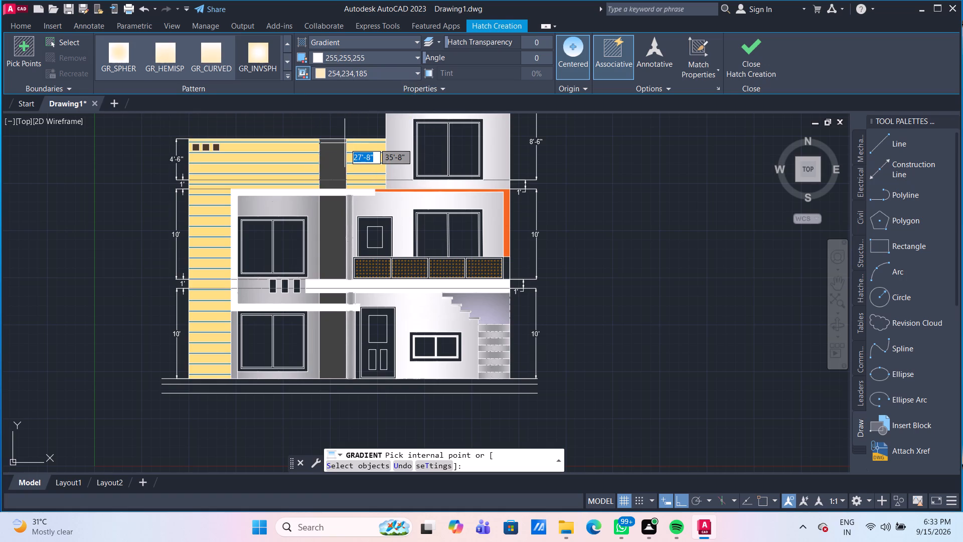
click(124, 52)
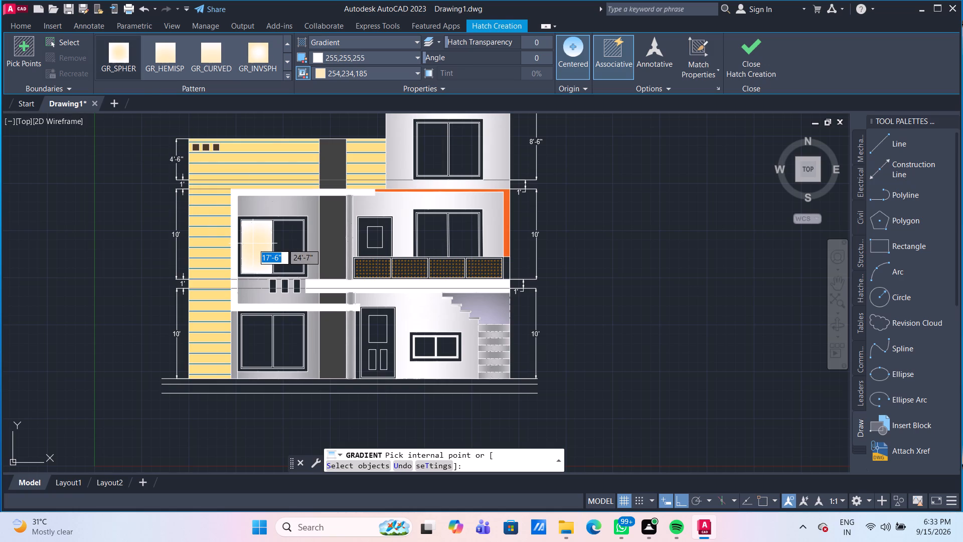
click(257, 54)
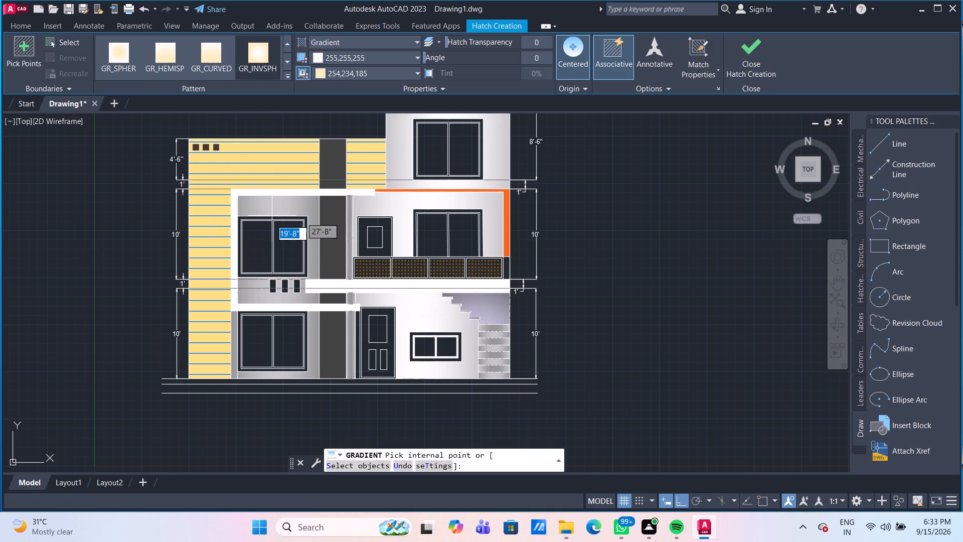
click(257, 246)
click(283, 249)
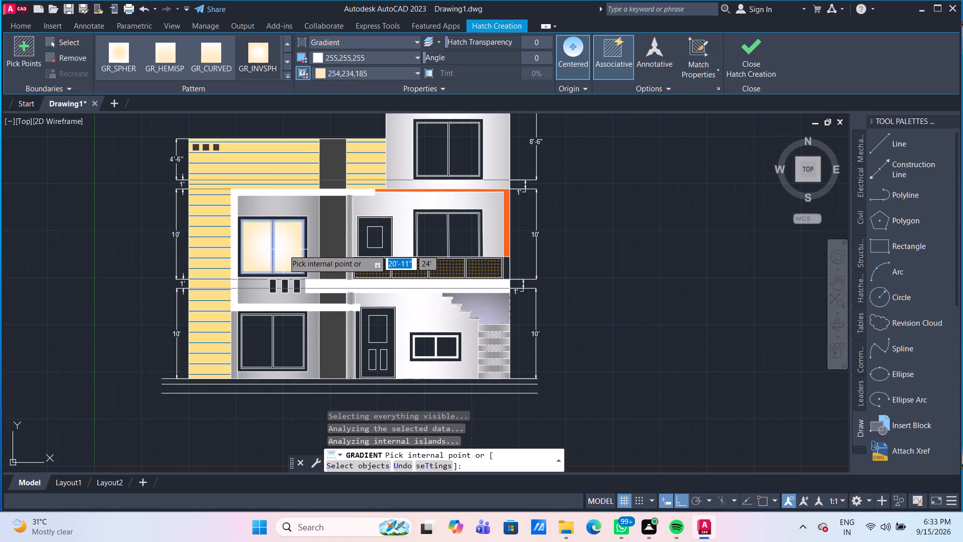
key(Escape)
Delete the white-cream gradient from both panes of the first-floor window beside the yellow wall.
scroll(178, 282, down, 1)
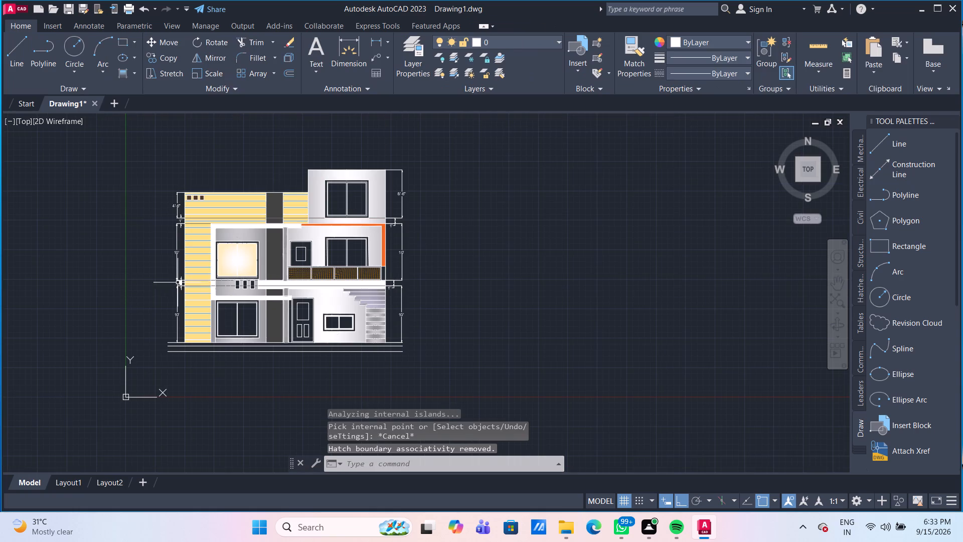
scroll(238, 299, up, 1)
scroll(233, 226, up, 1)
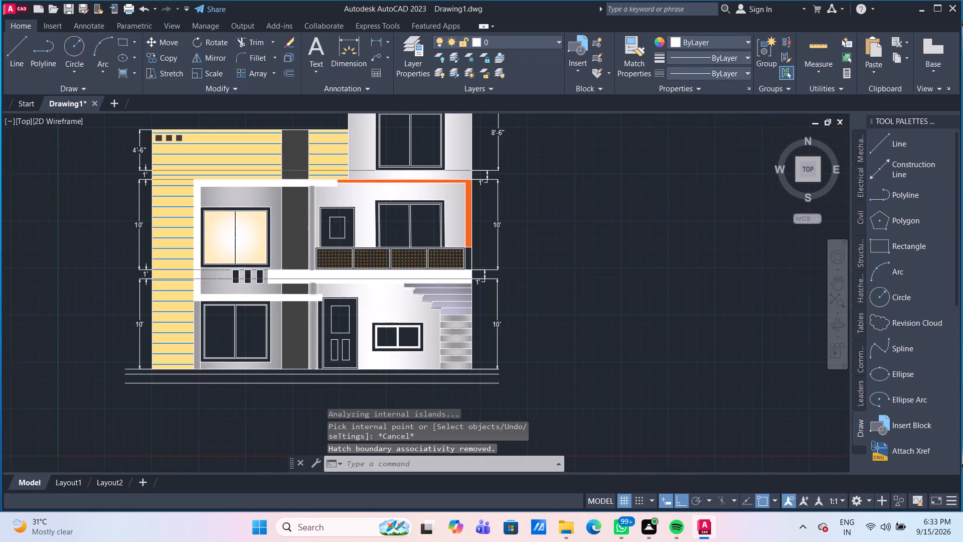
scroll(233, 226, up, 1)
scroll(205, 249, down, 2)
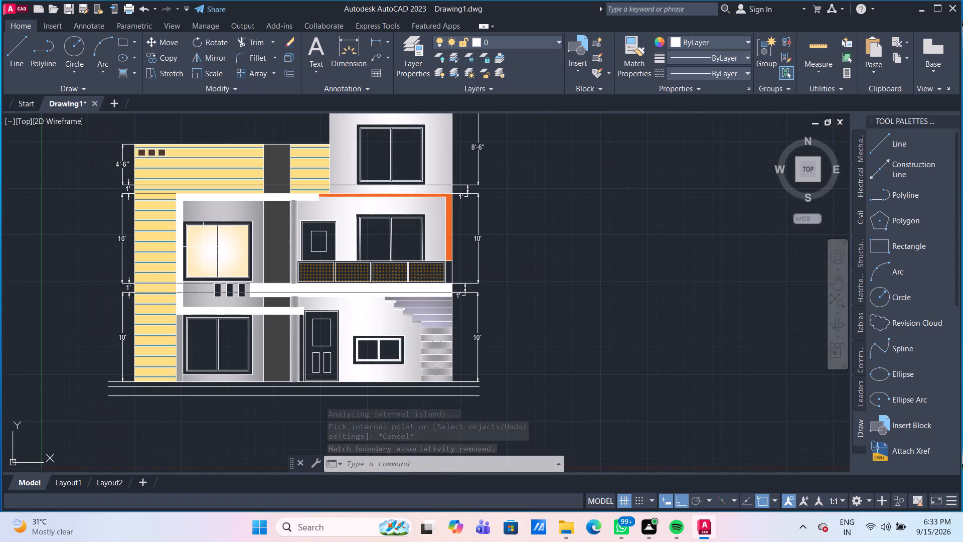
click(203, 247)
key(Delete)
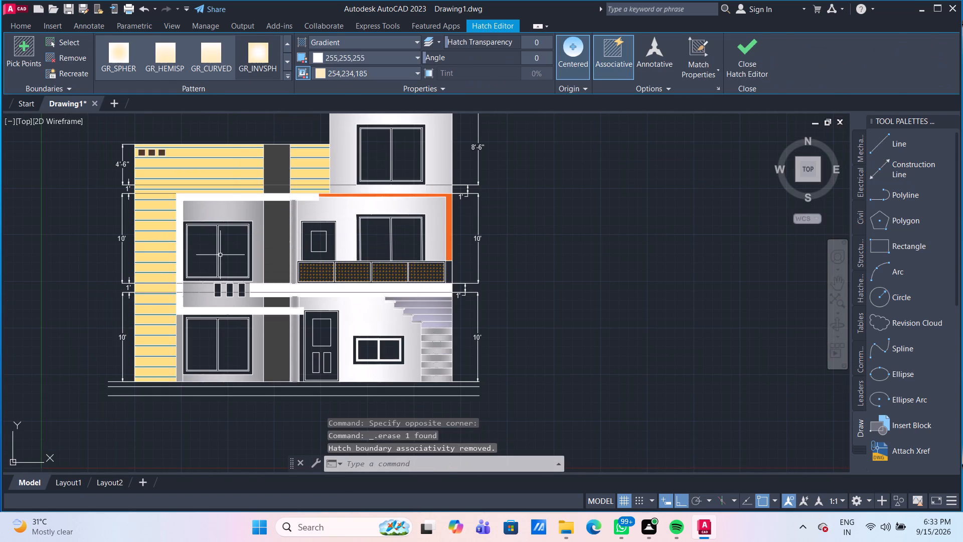
Fill the left pane of the first-floor window beside the yellow wall with a GR_INVSPH gradient in 255,255,255 and 173,221,247.
scroll(220, 254, down, 1)
scroll(219, 254, up, 2)
scroll(220, 256, down, 1)
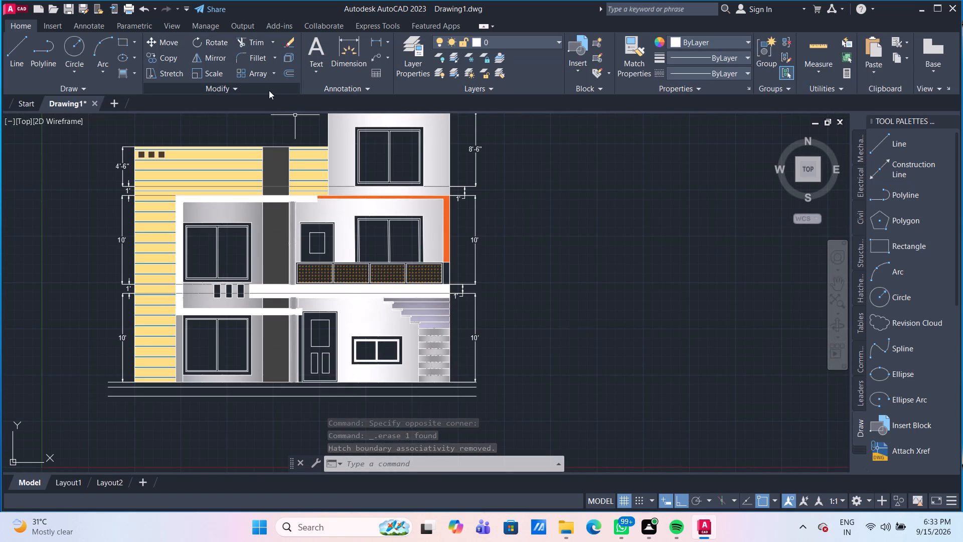
click(122, 72)
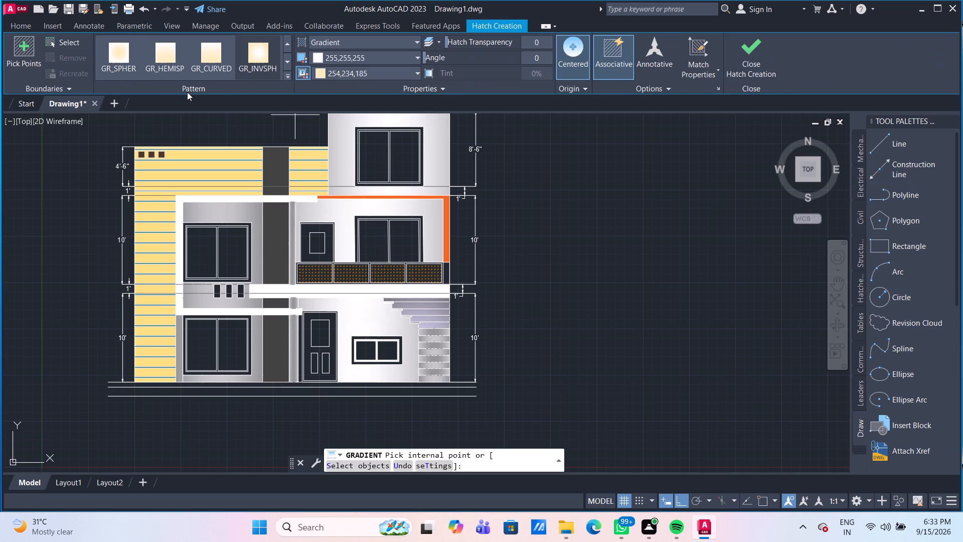
click(370, 71)
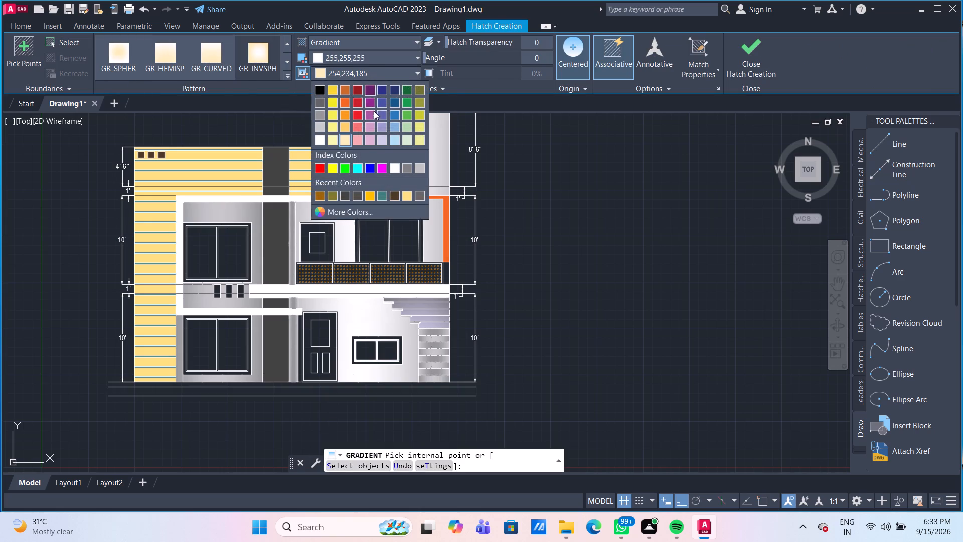
click(395, 142)
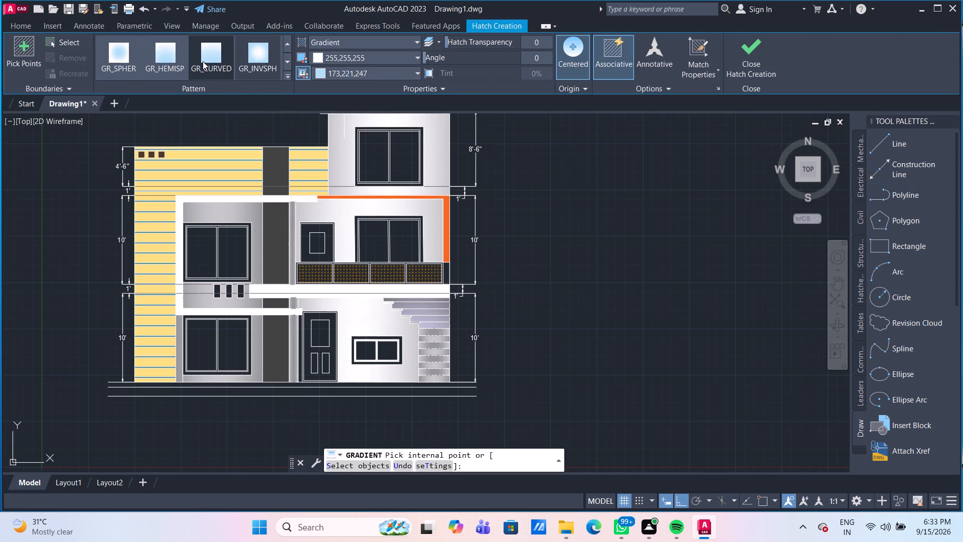
click(264, 54)
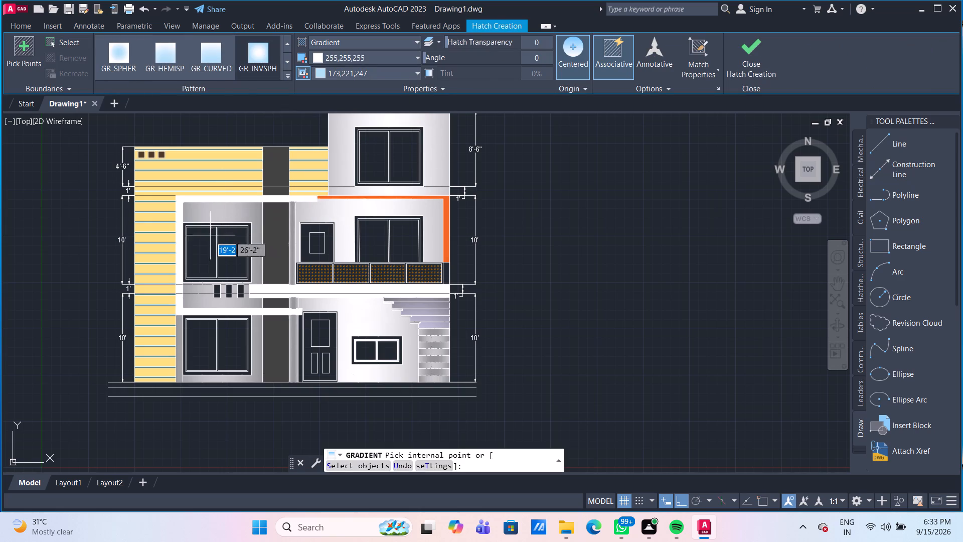
click(200, 250)
key(Escape)
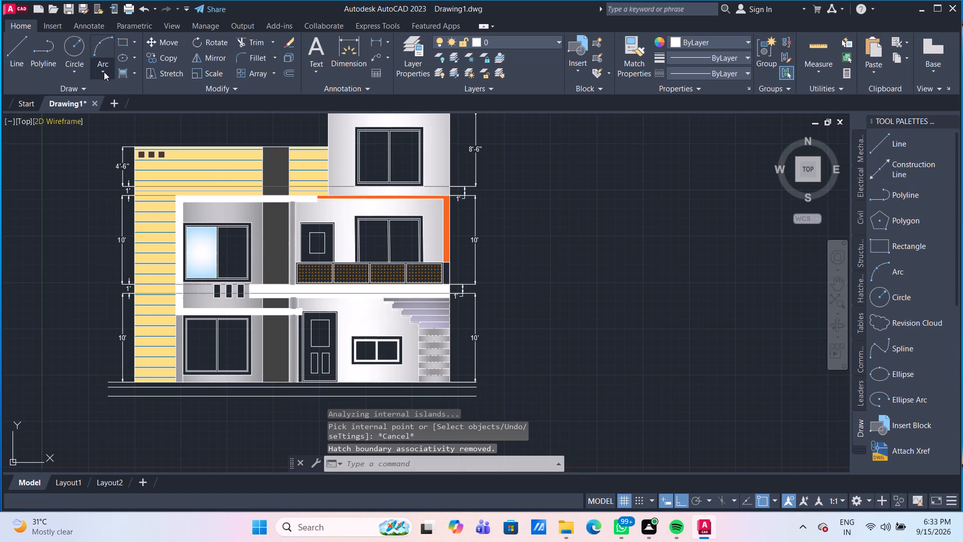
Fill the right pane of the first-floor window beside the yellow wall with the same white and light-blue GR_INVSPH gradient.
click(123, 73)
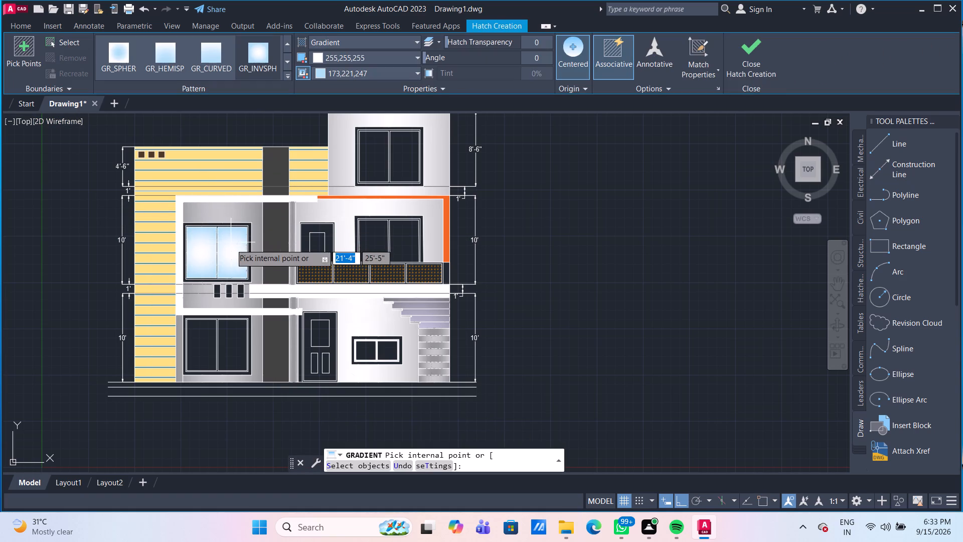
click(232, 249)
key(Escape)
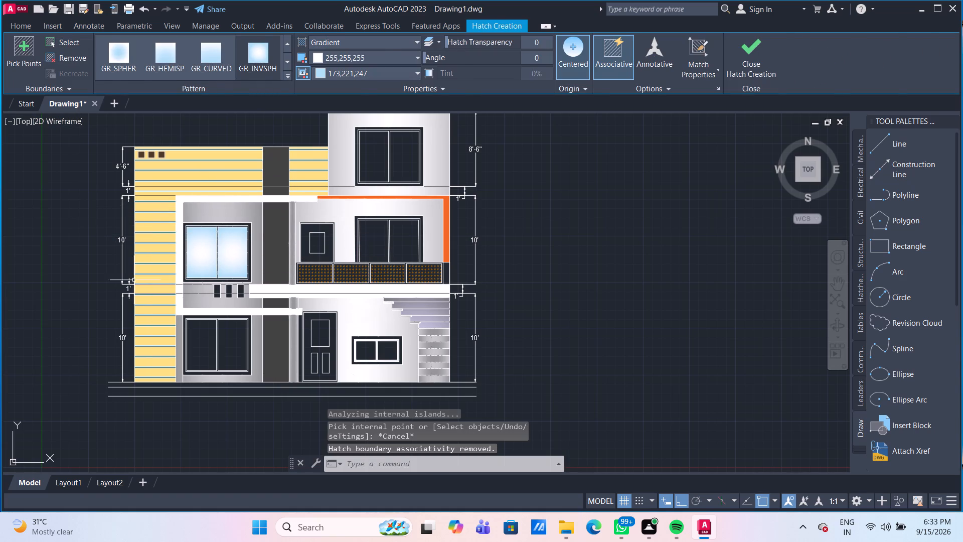
Fill the left panes of the large ground-floor window, the top-floor window and the balcony window with one GR_INVSPH gradient in 255,255,255 and 173,221,247.
scroll(147, 267, down, 2)
scroll(183, 331, up, 2)
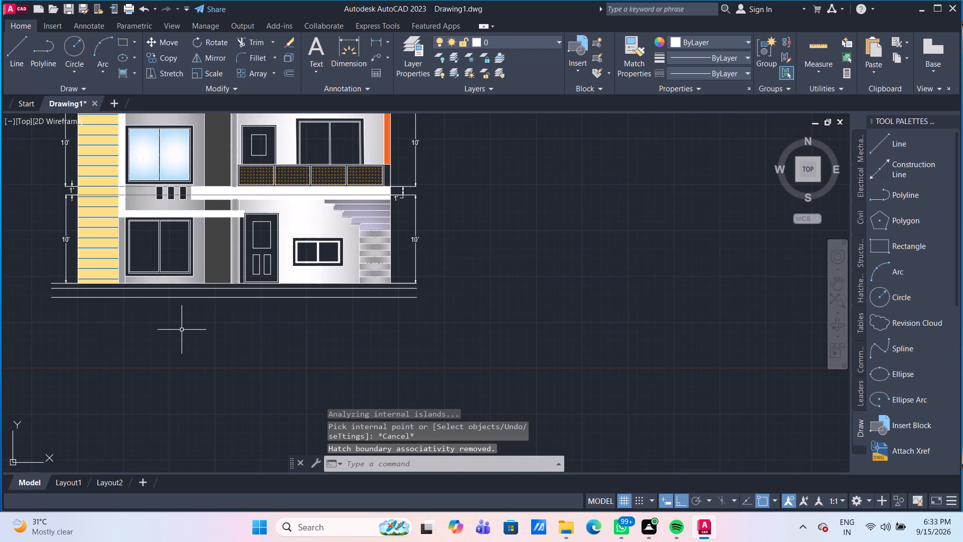
middle_drag(182, 329, 225, 373)
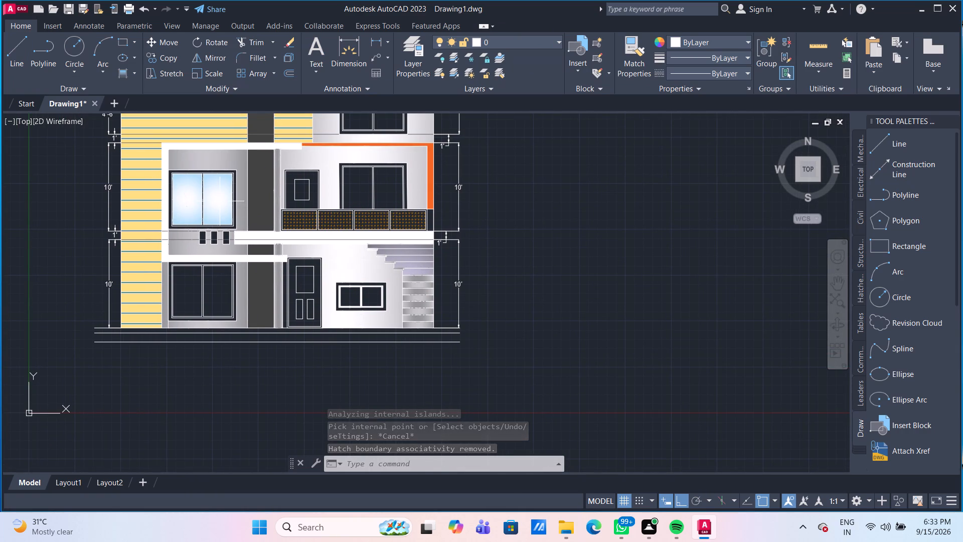
scroll(186, 298, down, 1)
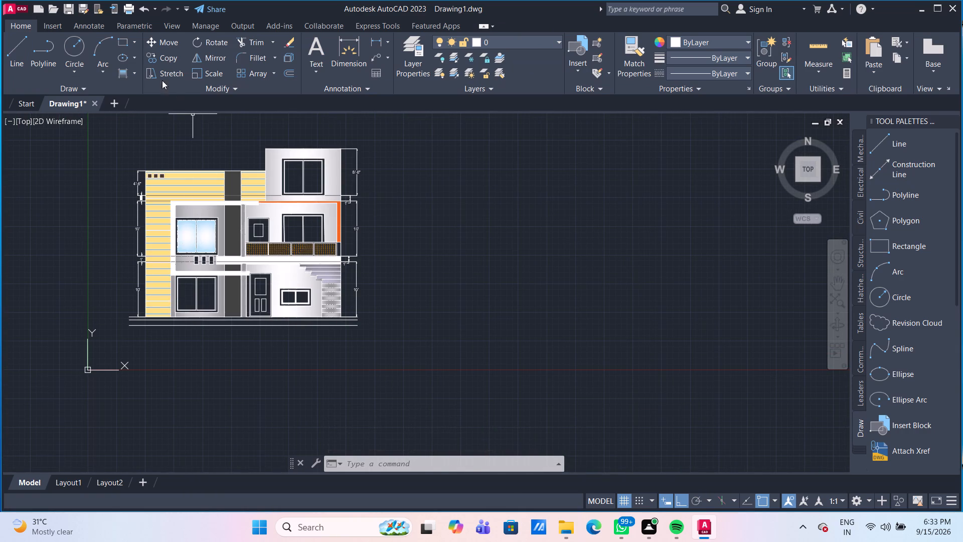
click(120, 76)
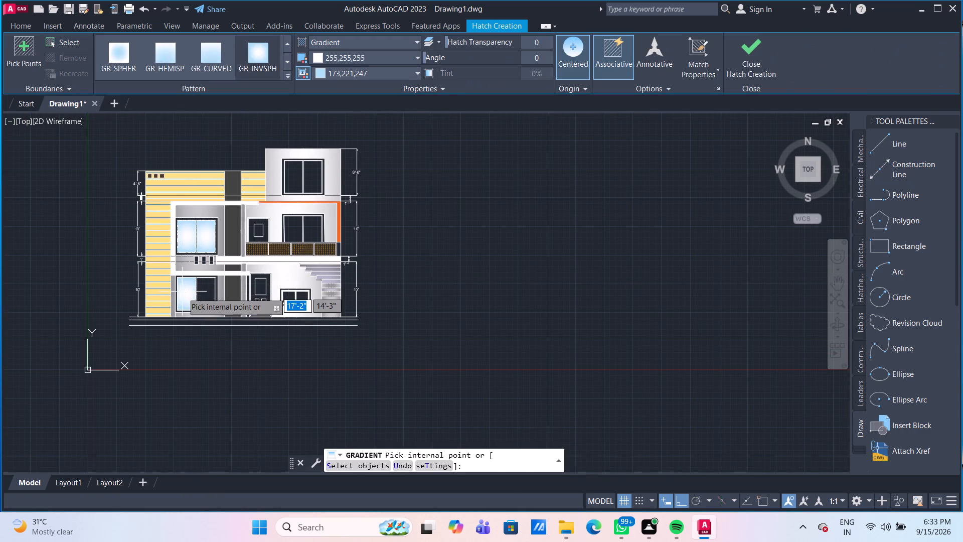
click(183, 293)
click(294, 178)
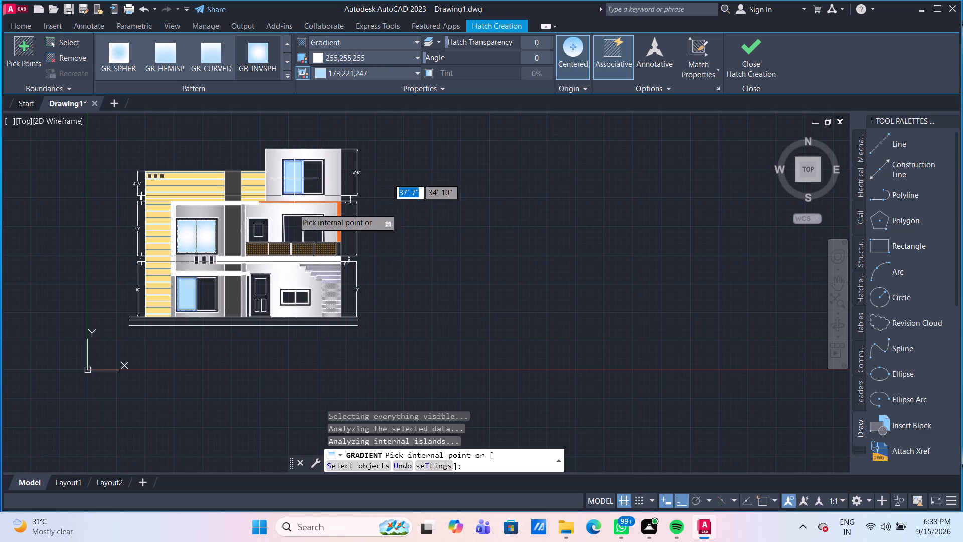
click(294, 230)
key(Escape)
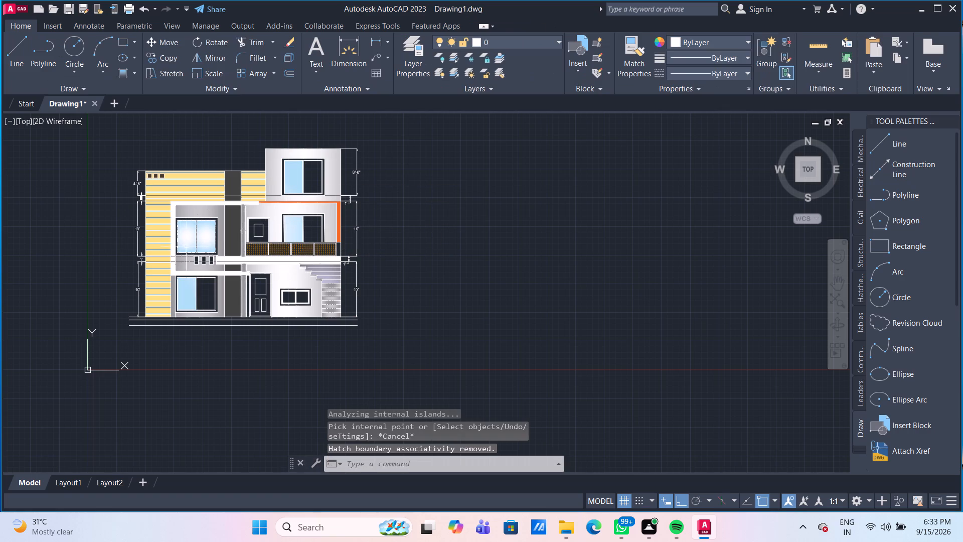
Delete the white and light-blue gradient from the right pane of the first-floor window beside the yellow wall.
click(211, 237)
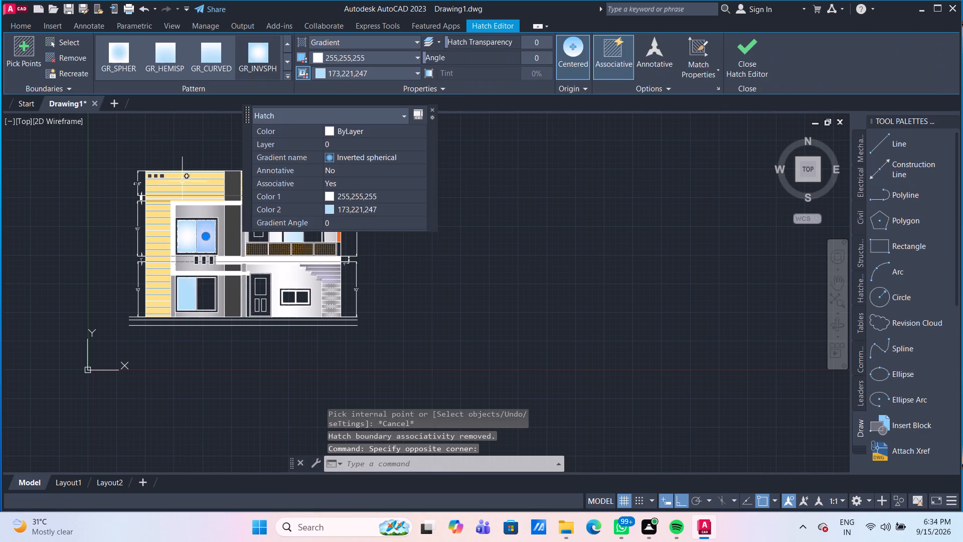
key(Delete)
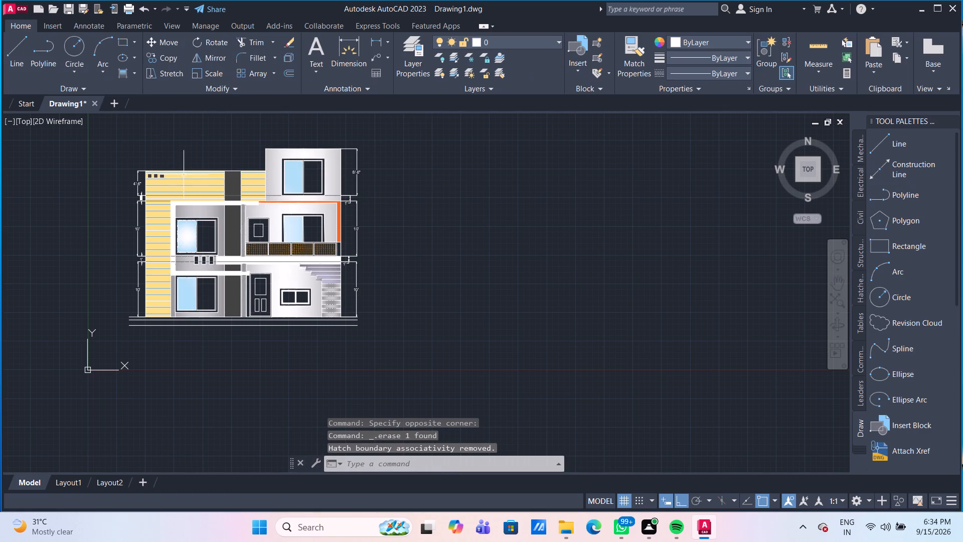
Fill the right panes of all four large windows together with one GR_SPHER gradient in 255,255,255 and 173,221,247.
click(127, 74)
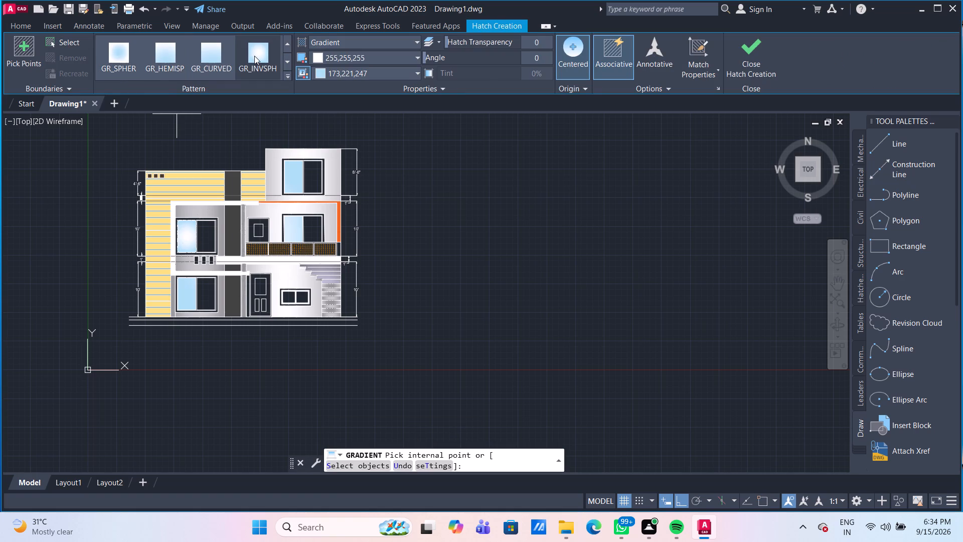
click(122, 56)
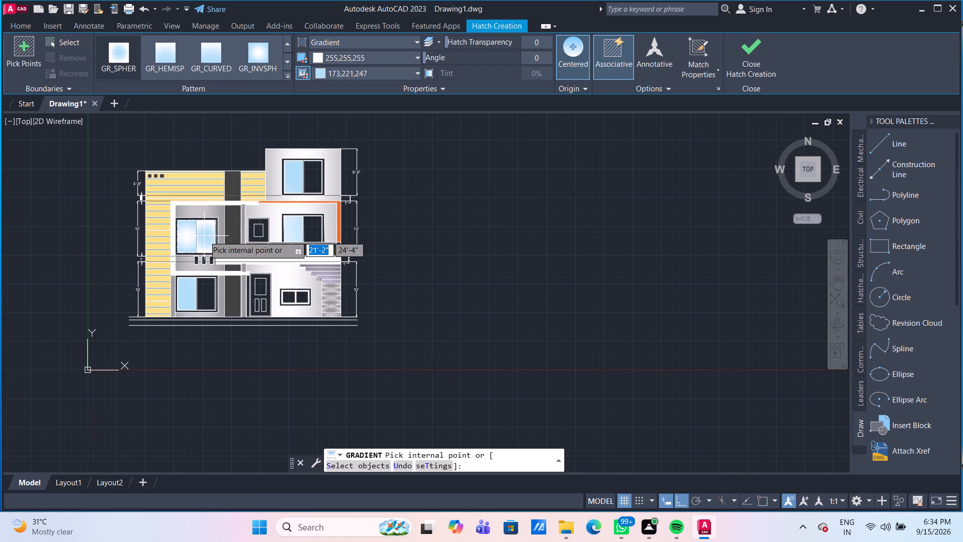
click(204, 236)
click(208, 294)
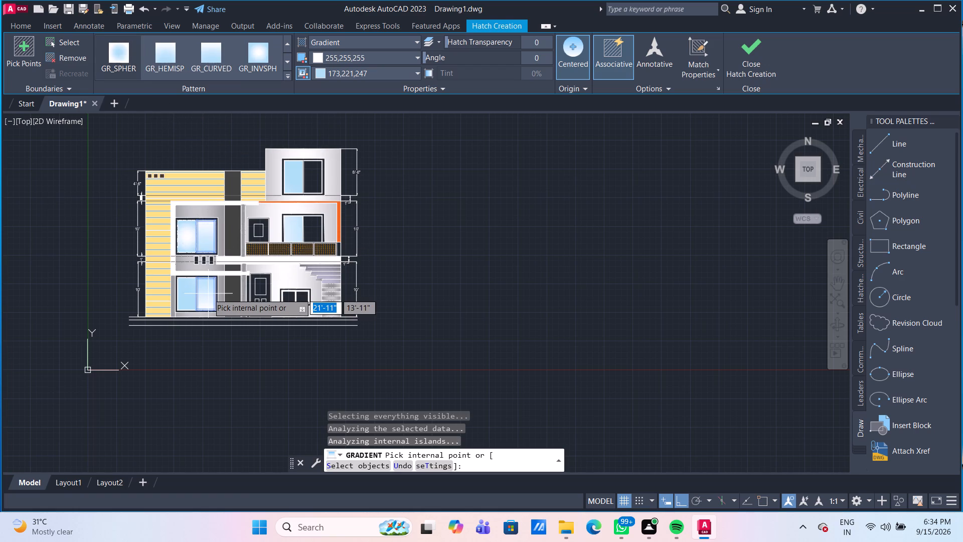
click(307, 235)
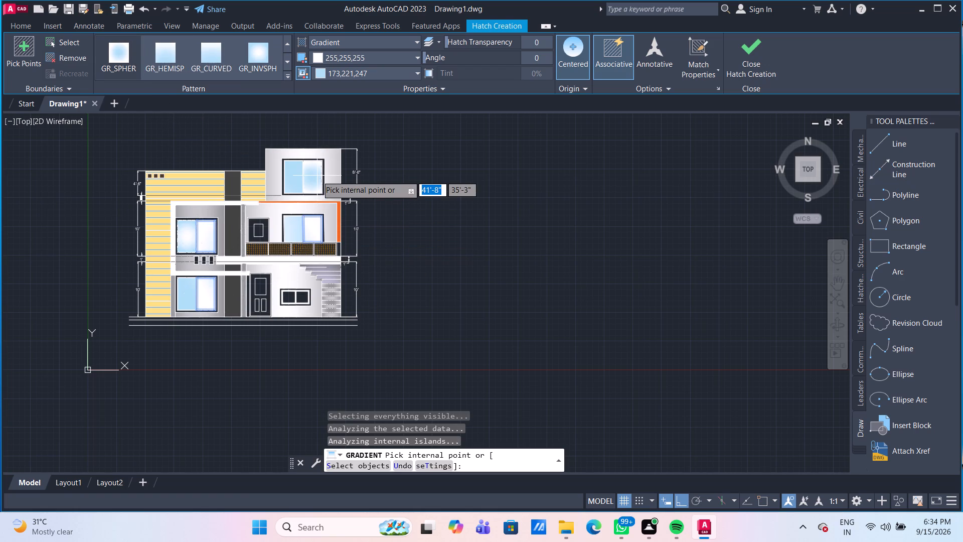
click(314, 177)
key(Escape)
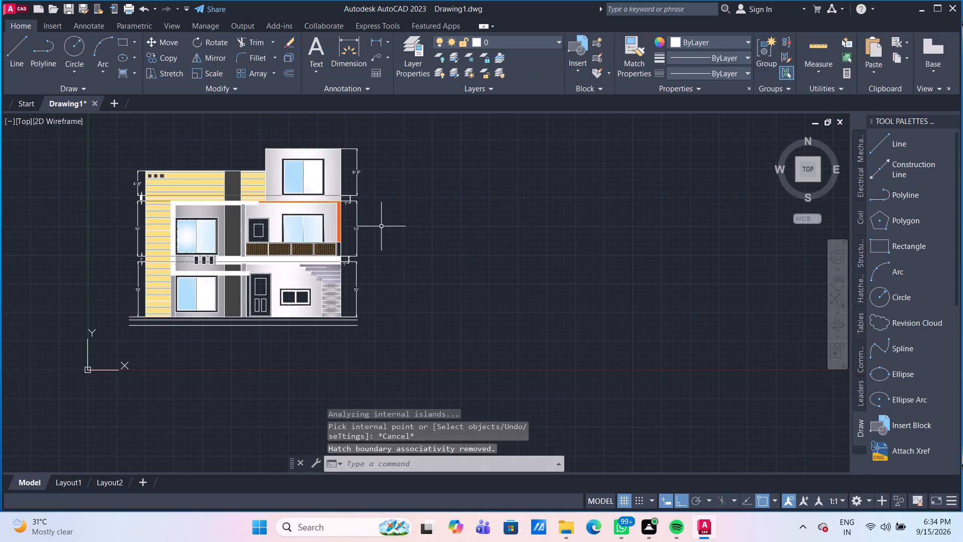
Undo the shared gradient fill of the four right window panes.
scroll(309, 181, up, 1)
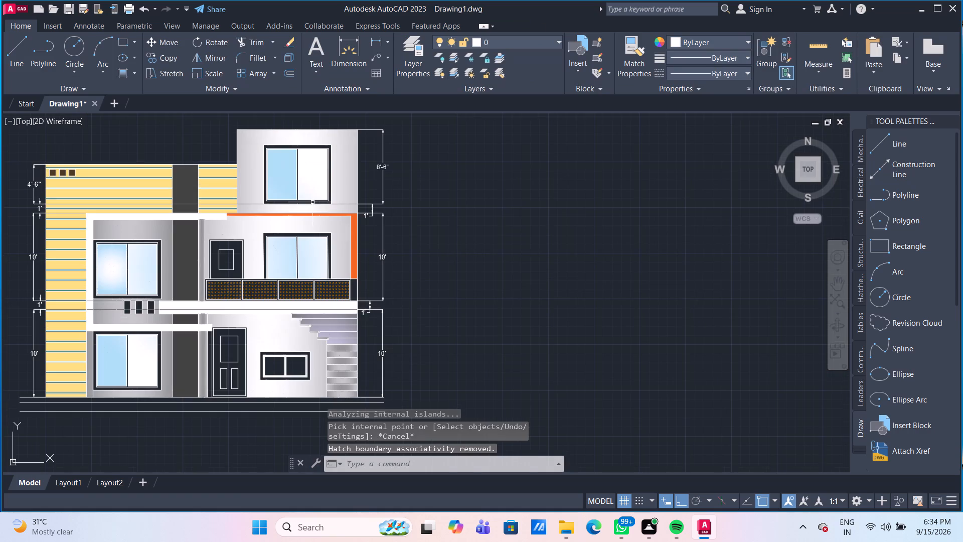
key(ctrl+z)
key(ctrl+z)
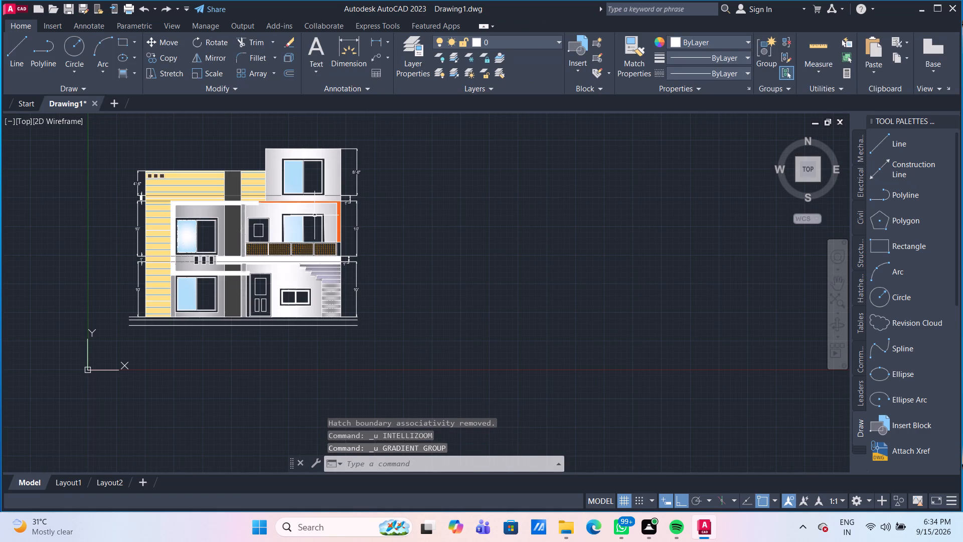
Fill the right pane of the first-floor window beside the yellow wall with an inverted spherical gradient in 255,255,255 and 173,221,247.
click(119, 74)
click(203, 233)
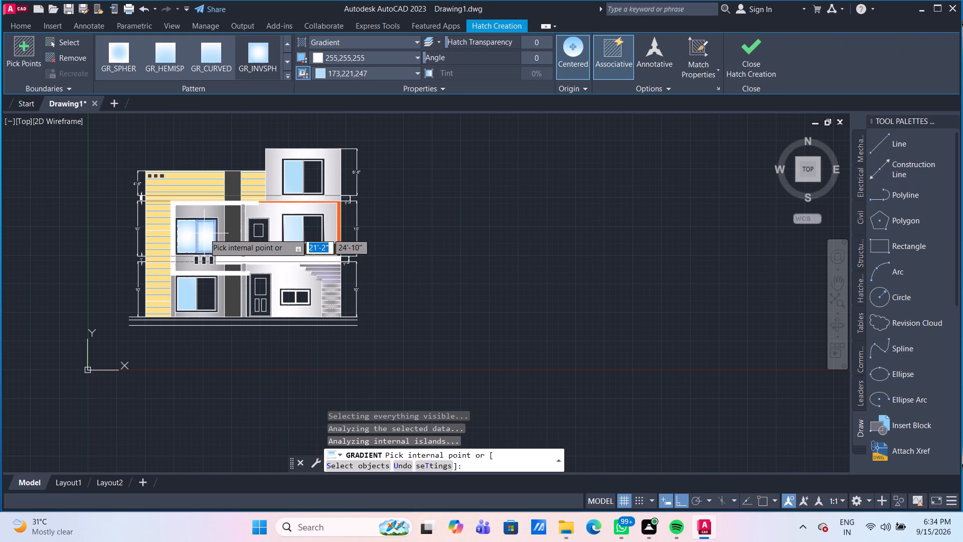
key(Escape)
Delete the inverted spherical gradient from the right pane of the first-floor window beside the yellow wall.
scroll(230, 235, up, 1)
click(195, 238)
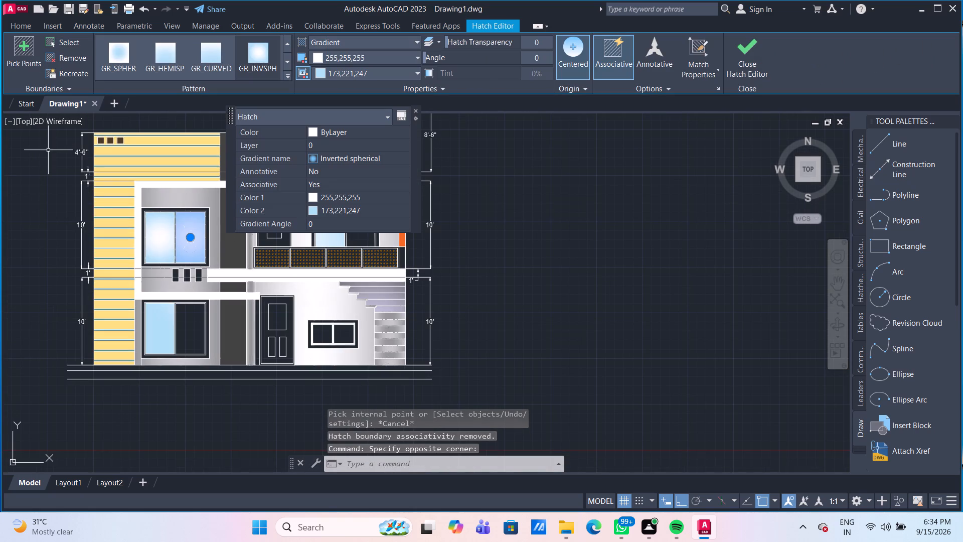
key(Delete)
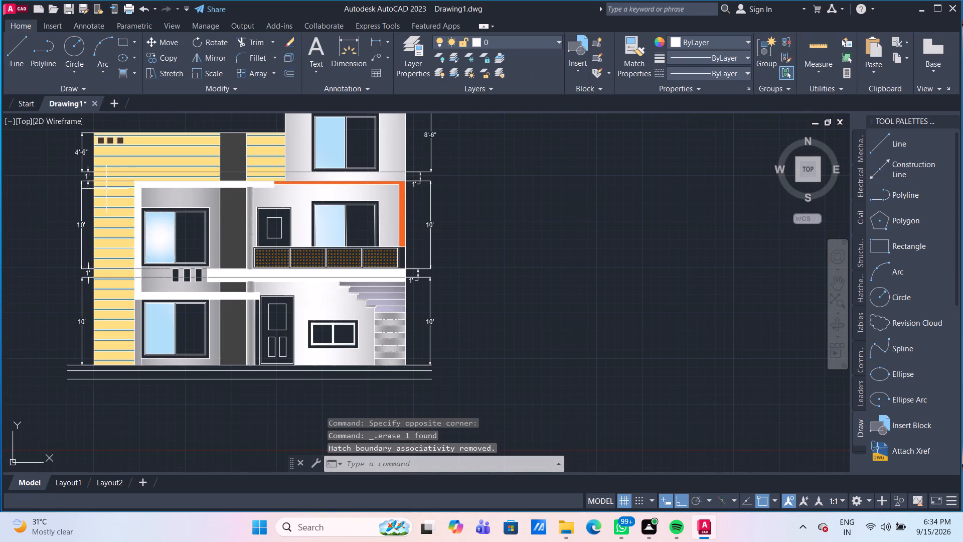
Fill the right panes of the first-floor and ground-floor windows beside the yellow wall with separate GR_SPHER gradients in 255,255,255 and 173,221,247.
click(124, 72)
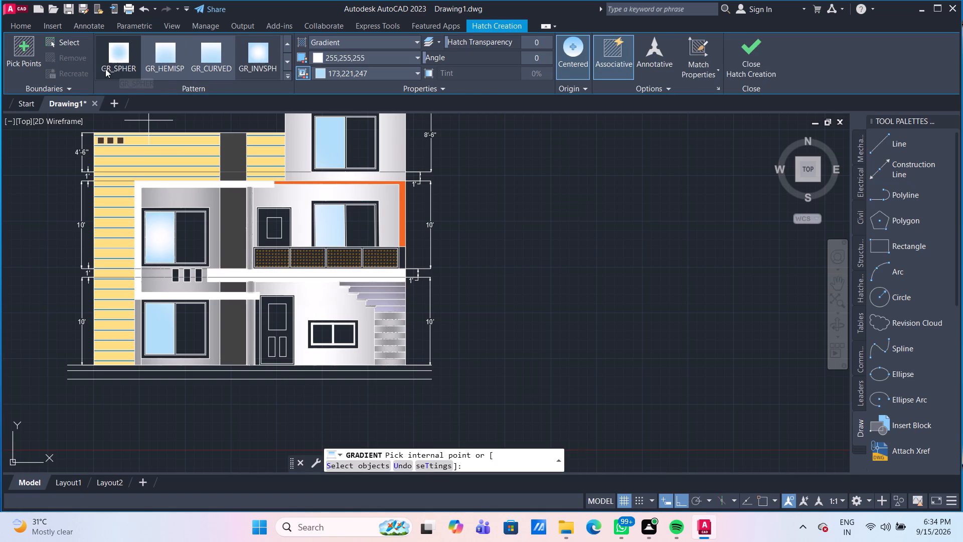
click(120, 56)
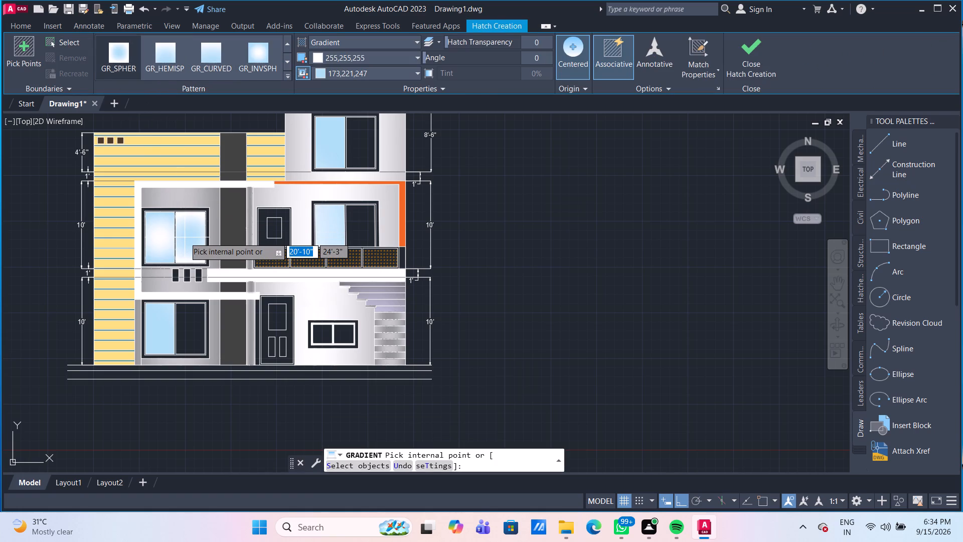
click(185, 237)
key(Escape)
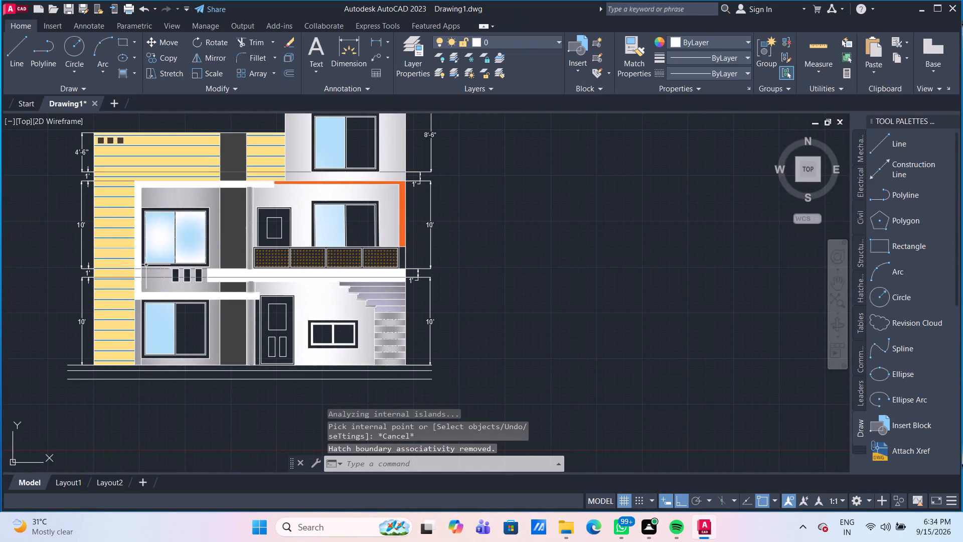
click(120, 75)
click(187, 332)
key(Escape)
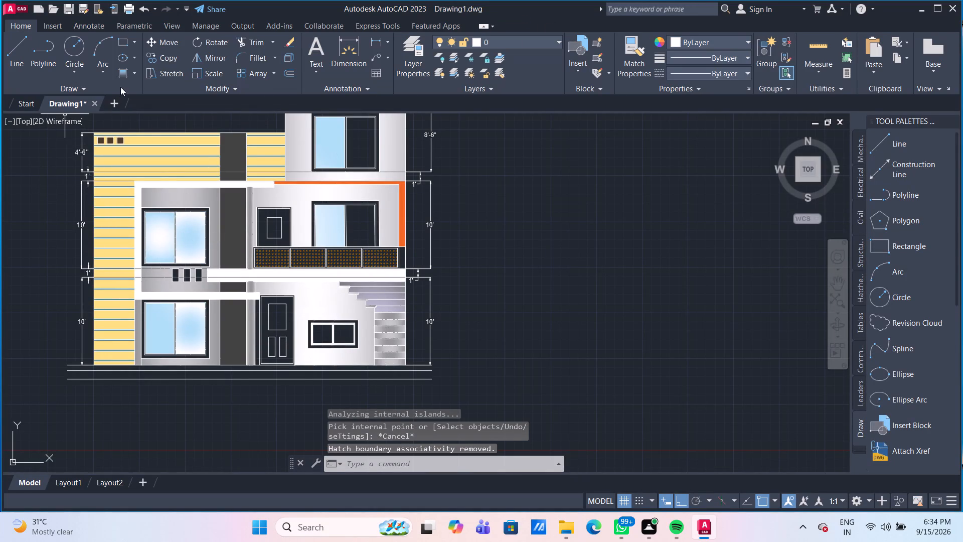
Fill the right panes of the top-floor window and the balcony window with separate GR_SPHER gradients in 255,255,255 and 173,221,247.
click(121, 72)
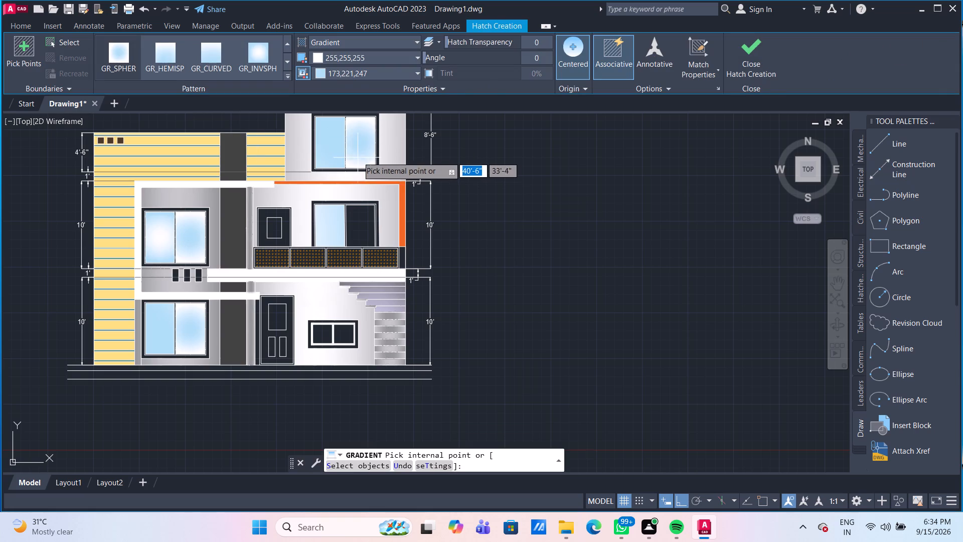
click(358, 152)
key(Escape)
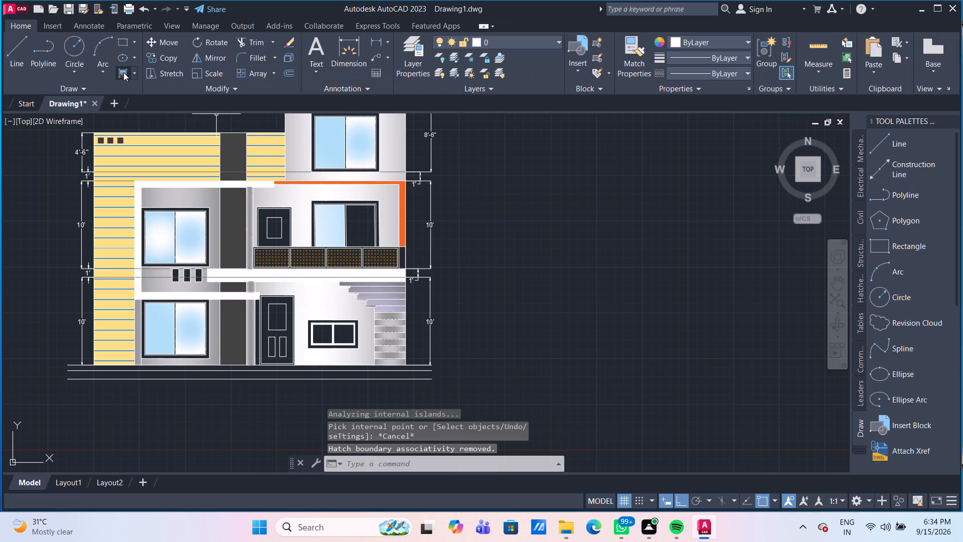
click(123, 72)
click(367, 223)
key(Escape)
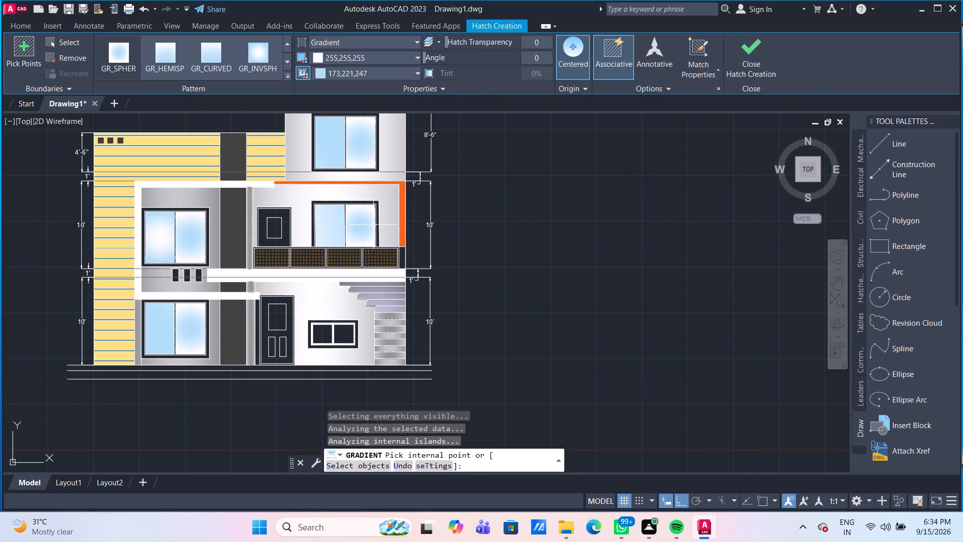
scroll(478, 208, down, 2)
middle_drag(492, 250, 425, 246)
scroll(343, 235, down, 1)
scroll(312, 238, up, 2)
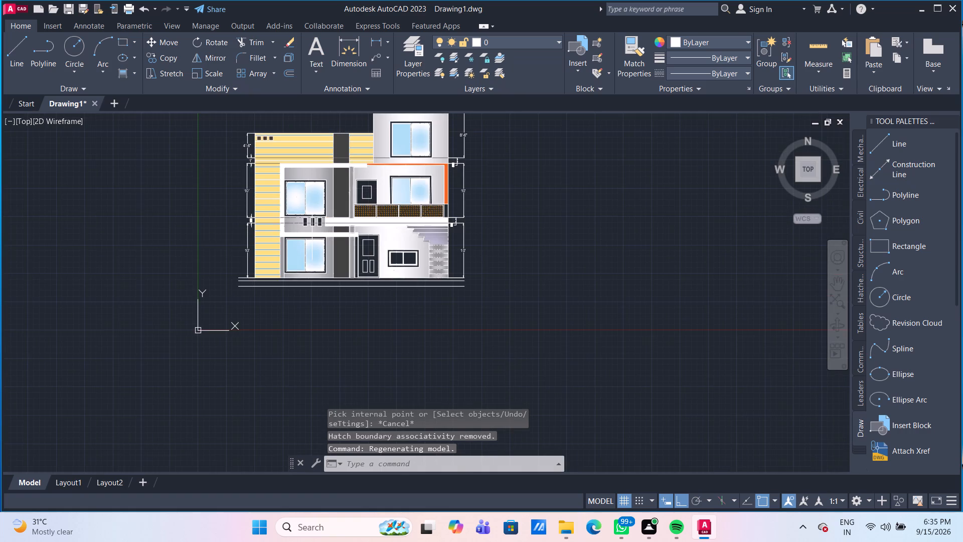
Delete the gradients from both panes of the first-floor window beside the yellow wall.
scroll(312, 234, up, 1)
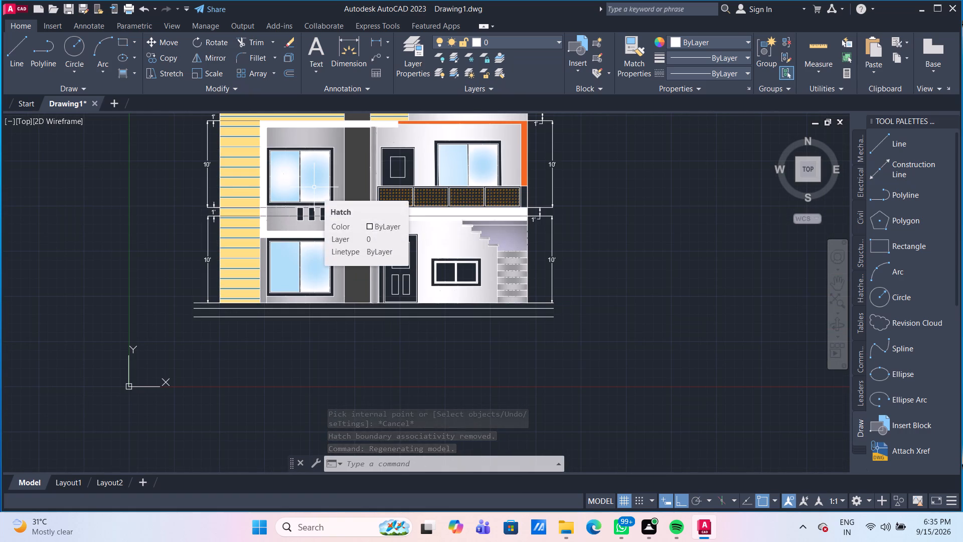
click(314, 187)
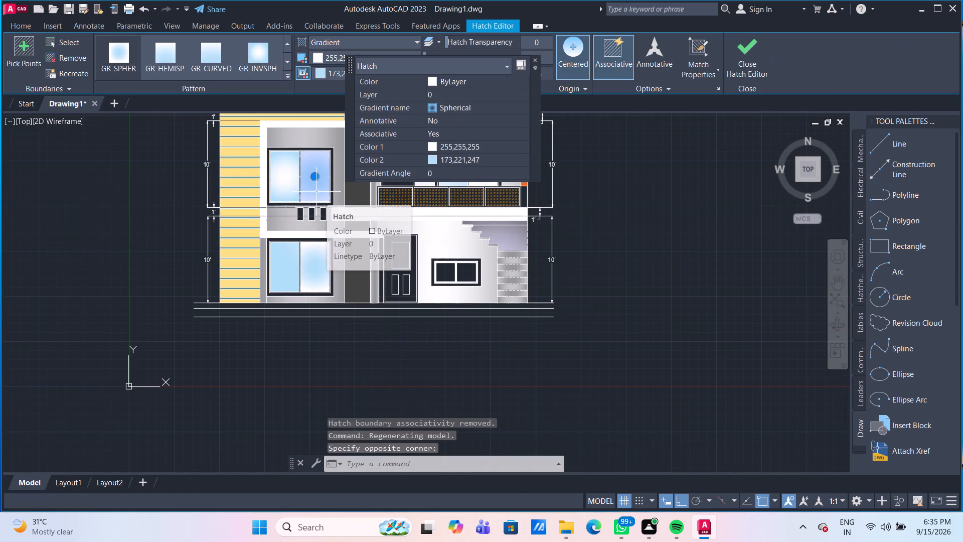
key(Delete)
click(288, 174)
key(Delete)
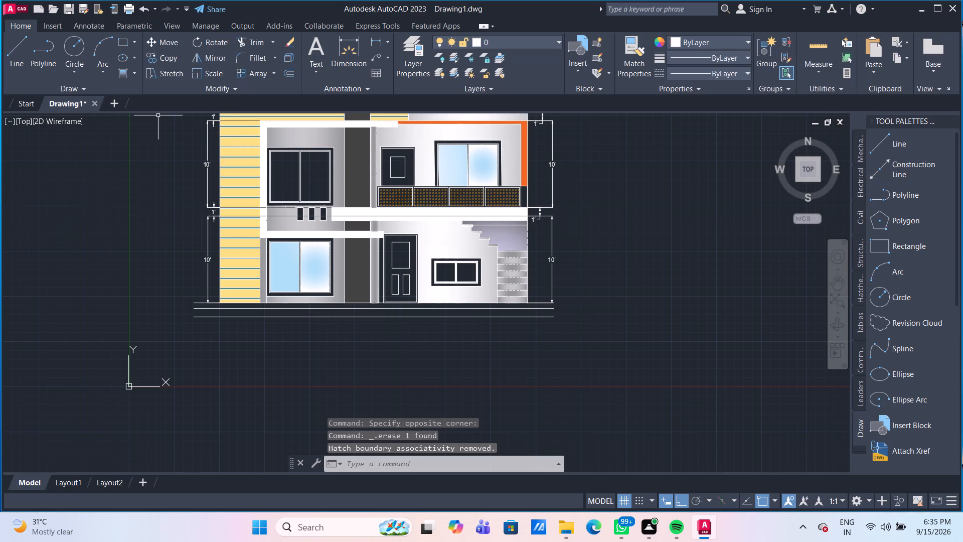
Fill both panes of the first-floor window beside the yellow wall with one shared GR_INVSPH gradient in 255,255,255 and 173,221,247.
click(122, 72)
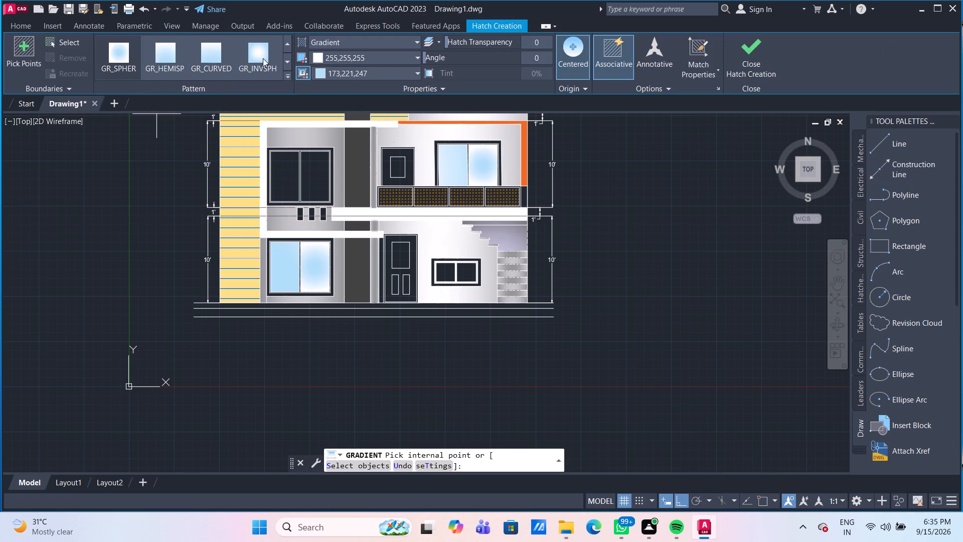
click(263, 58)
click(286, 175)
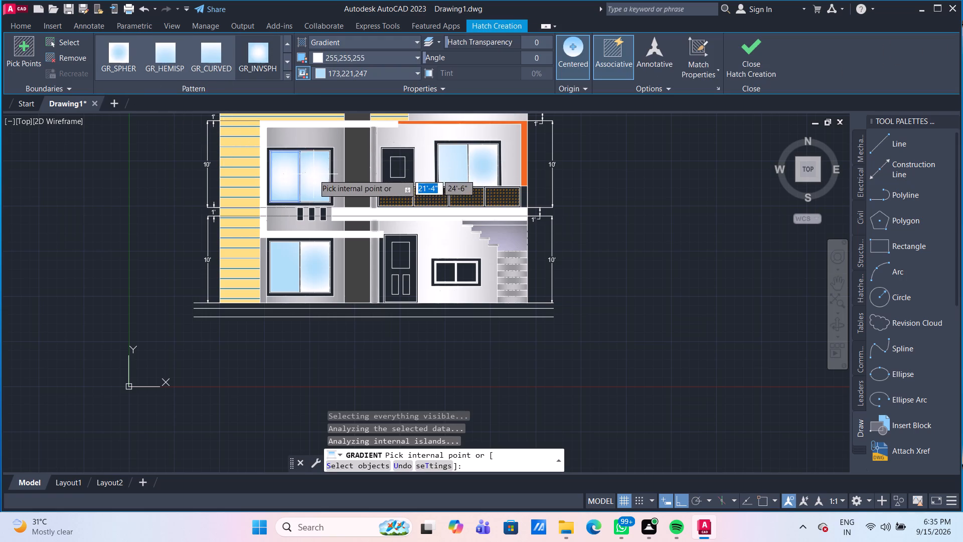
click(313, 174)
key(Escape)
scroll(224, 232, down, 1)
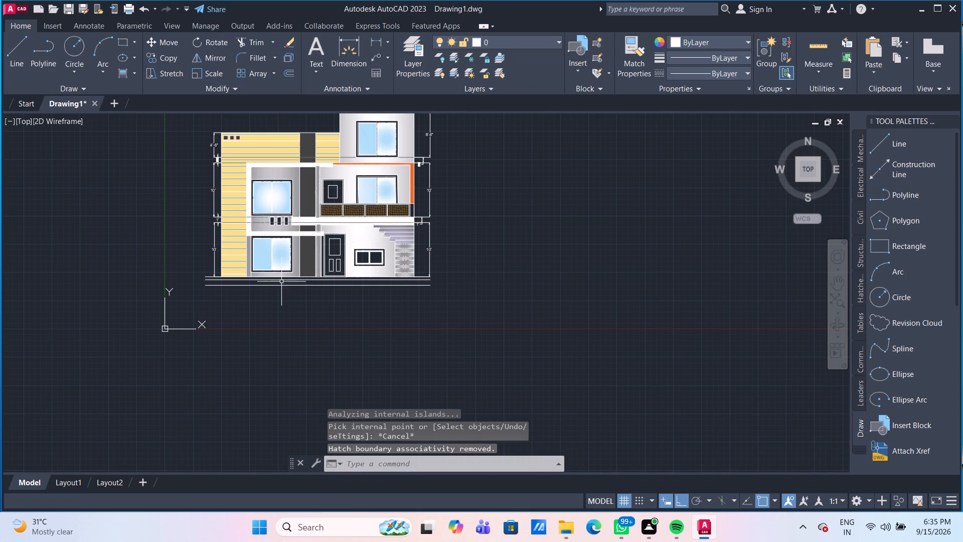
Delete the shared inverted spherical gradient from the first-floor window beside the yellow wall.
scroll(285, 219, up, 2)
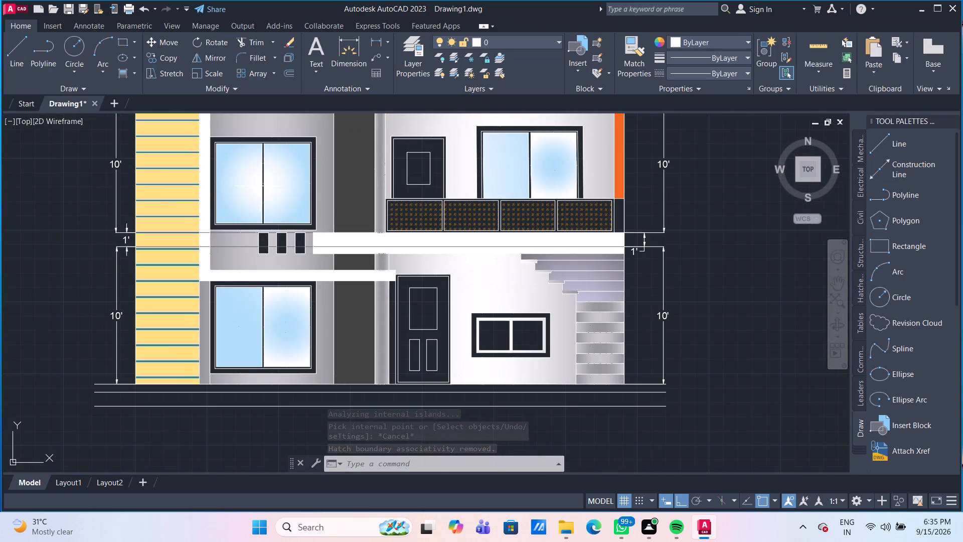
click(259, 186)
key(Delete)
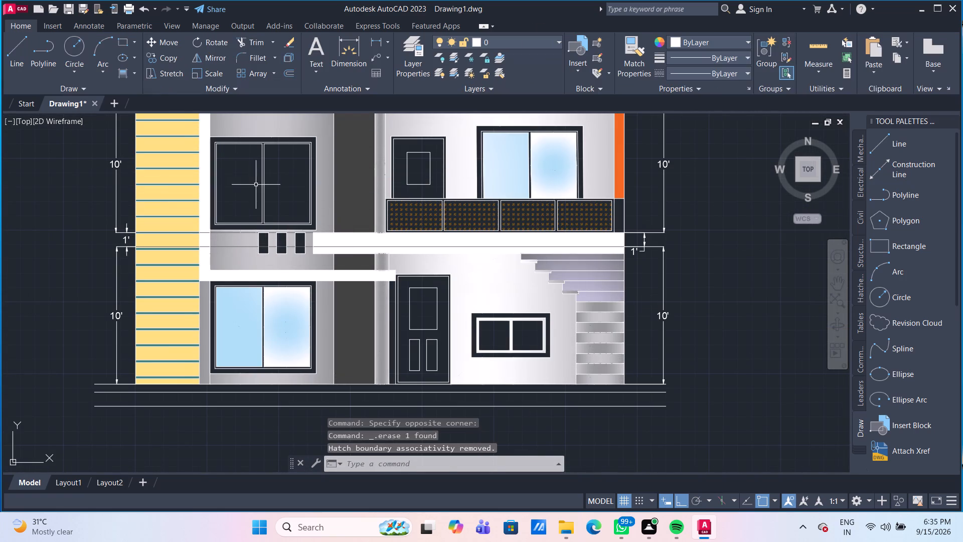
Fill each pane of the first-floor window beside the yellow wall with its own inverted spherical gradient in 255,255,255 and 173,221,247.
click(125, 74)
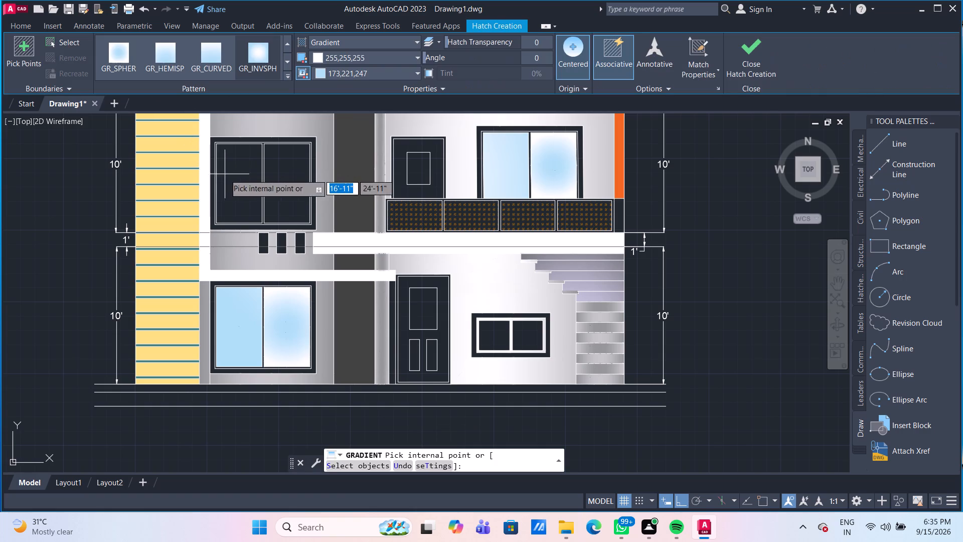
click(235, 179)
key(Escape)
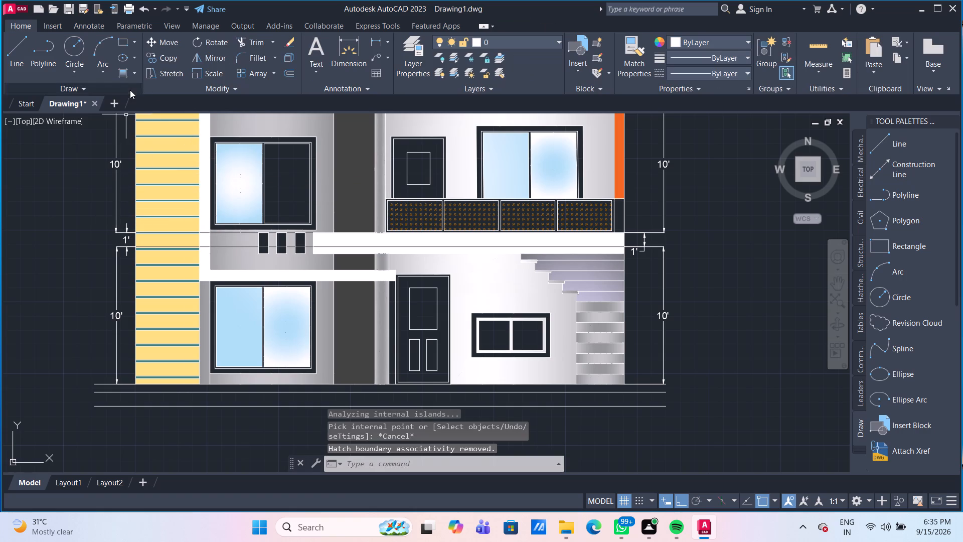
click(125, 75)
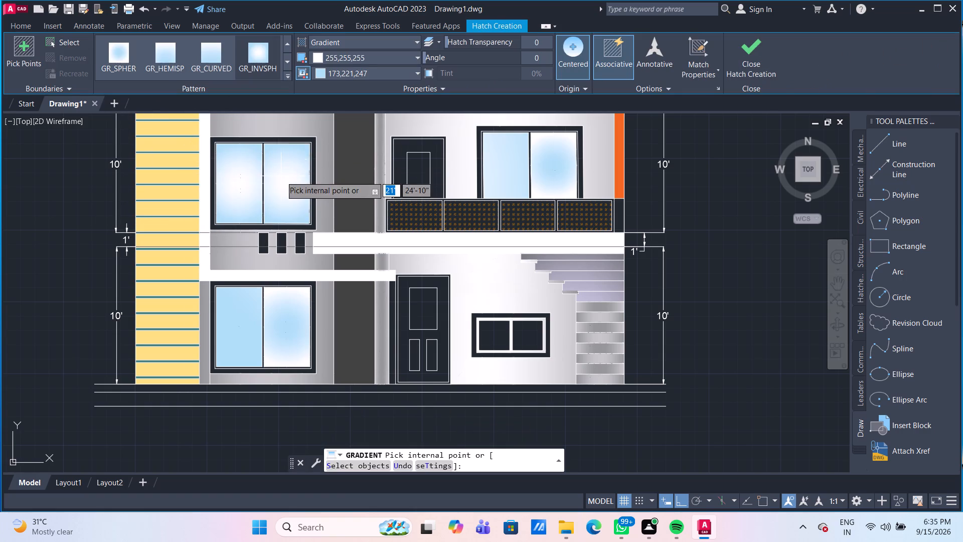
click(281, 176)
key(Escape)
scroll(35, 260, down, 2)
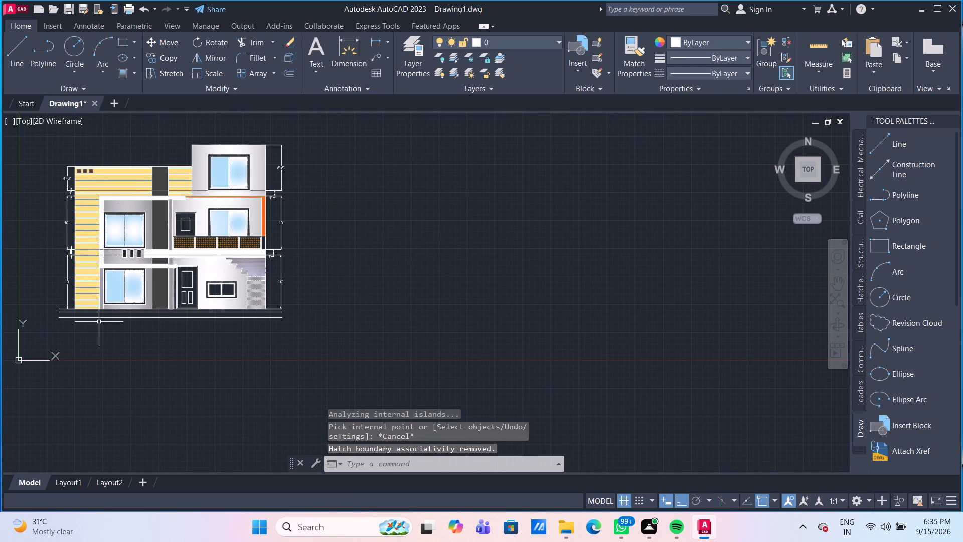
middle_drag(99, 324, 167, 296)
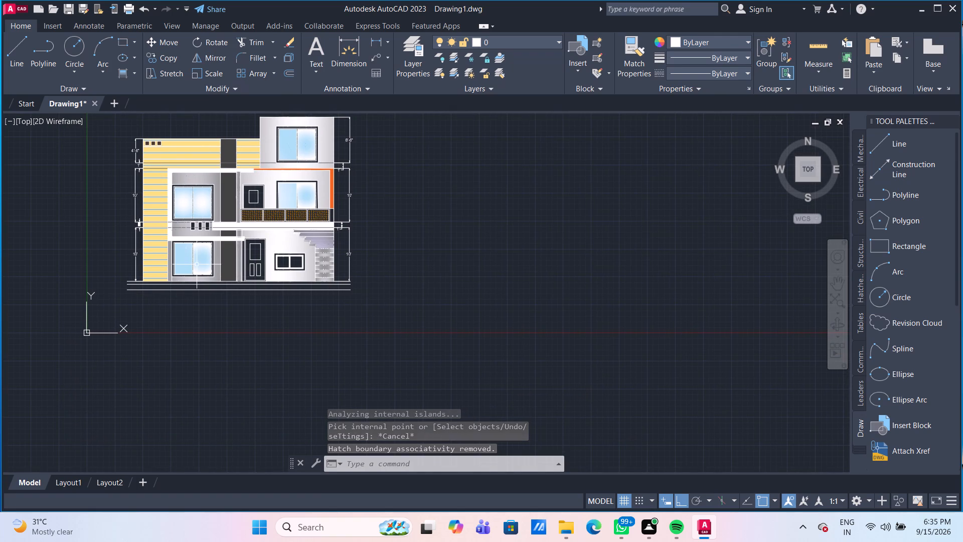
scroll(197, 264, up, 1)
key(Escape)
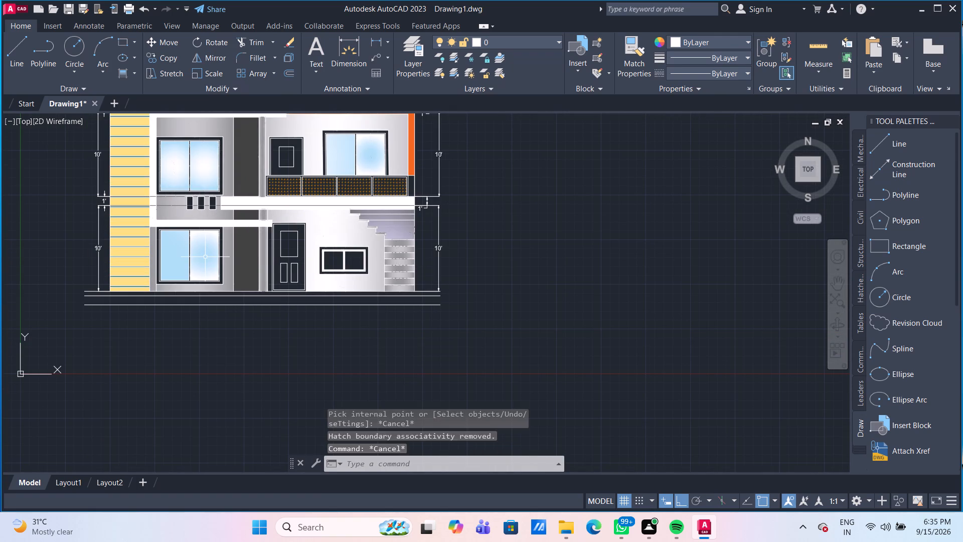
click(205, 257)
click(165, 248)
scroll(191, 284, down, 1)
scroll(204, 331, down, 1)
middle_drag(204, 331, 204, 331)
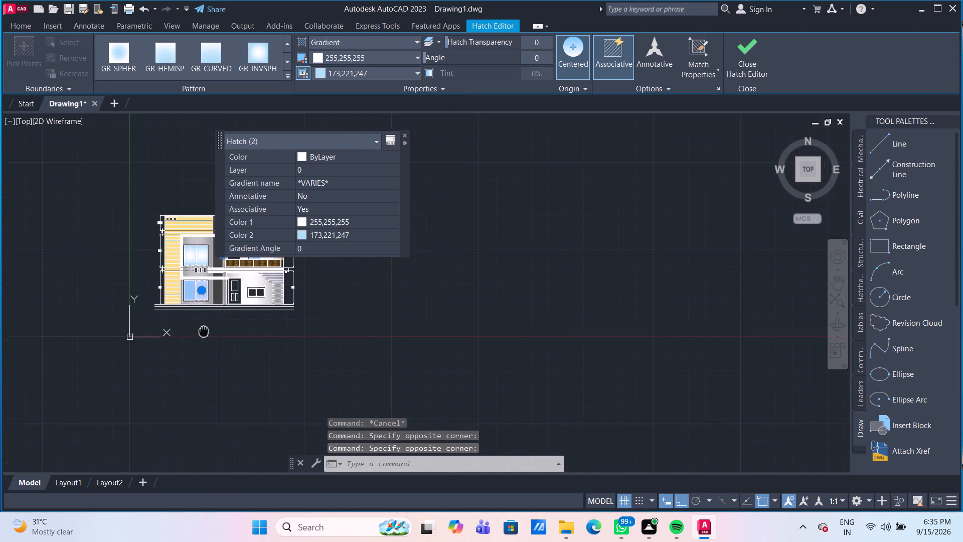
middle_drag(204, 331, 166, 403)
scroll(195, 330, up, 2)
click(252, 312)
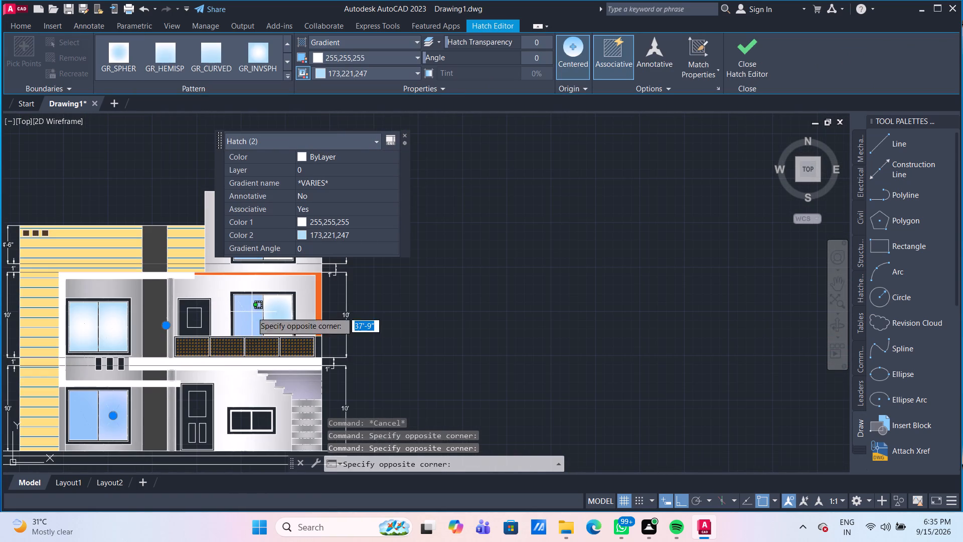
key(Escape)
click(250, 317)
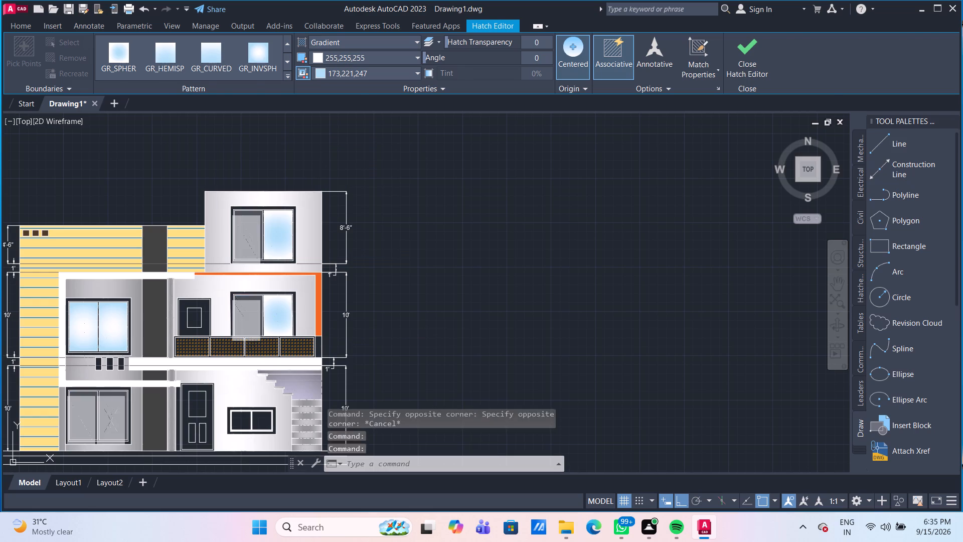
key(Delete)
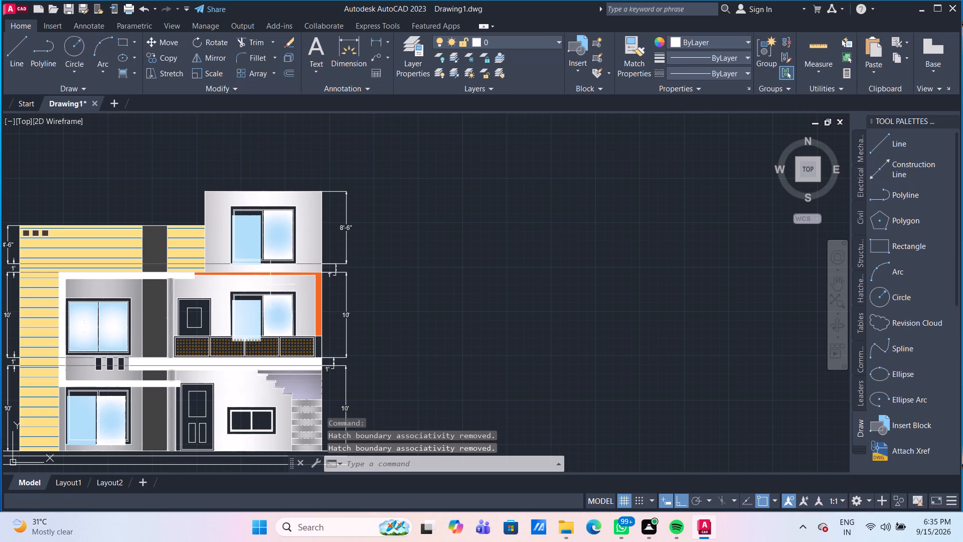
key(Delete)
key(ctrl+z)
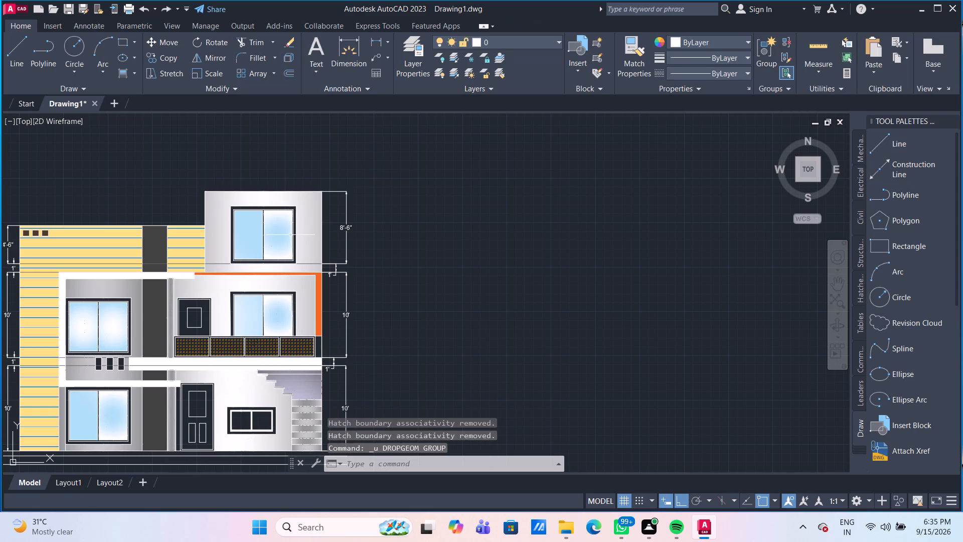
Delete the pane gradients from the ground-floor window beside the yellow wall, the balcony window and the top-floor window.
click(88, 413)
key(Delete)
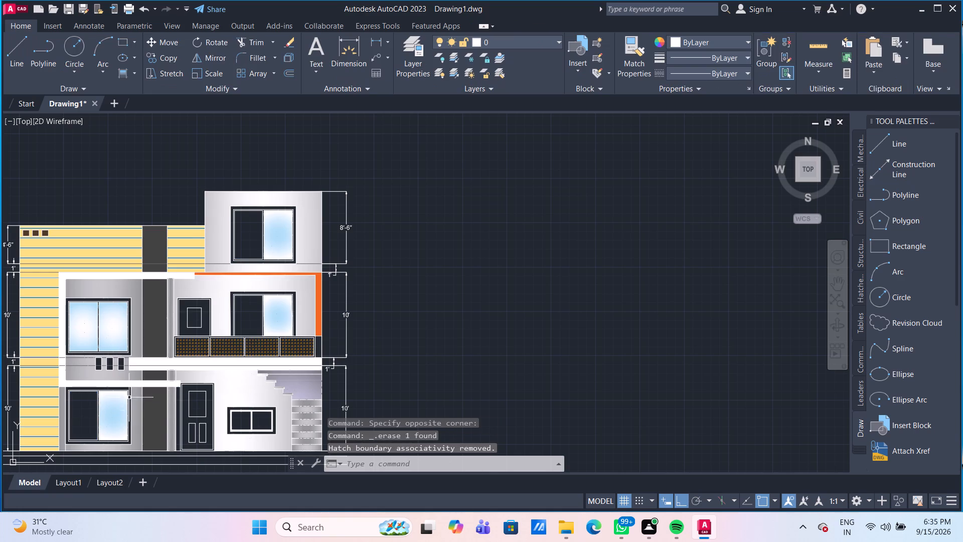
click(284, 318)
key(Delete)
click(276, 237)
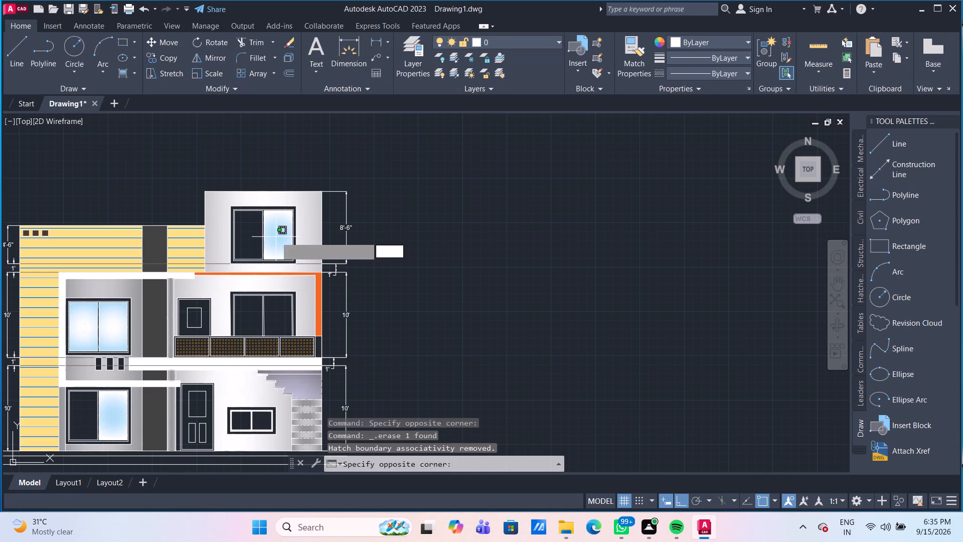
key(Delete)
click(119, 417)
key(Delete)
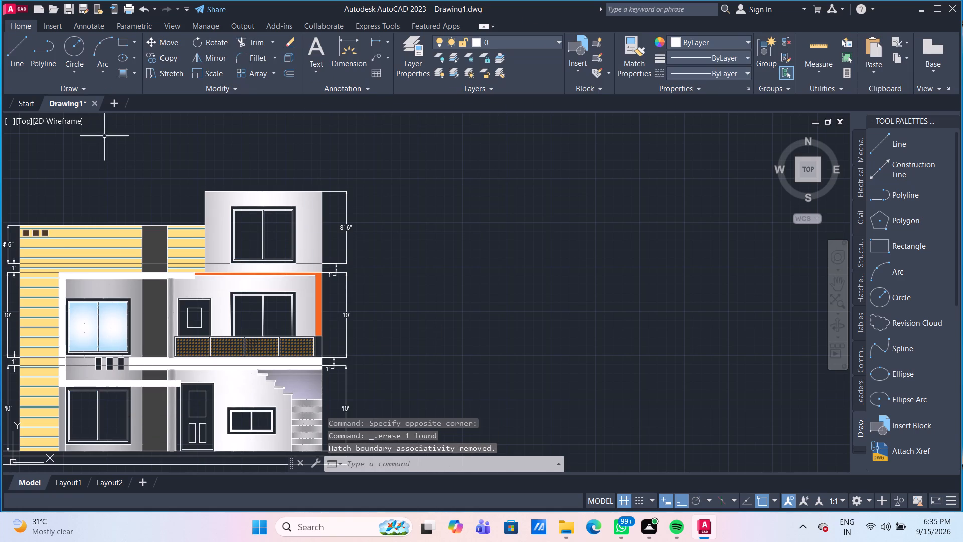
Fill each pane of the ground-floor window beside the yellow wall with a separate inverted spherical gradient in 255,255,255 and 173,221,247.
click(122, 75)
middle_drag(127, 146, 133, 98)
click(84, 371)
key(Escape)
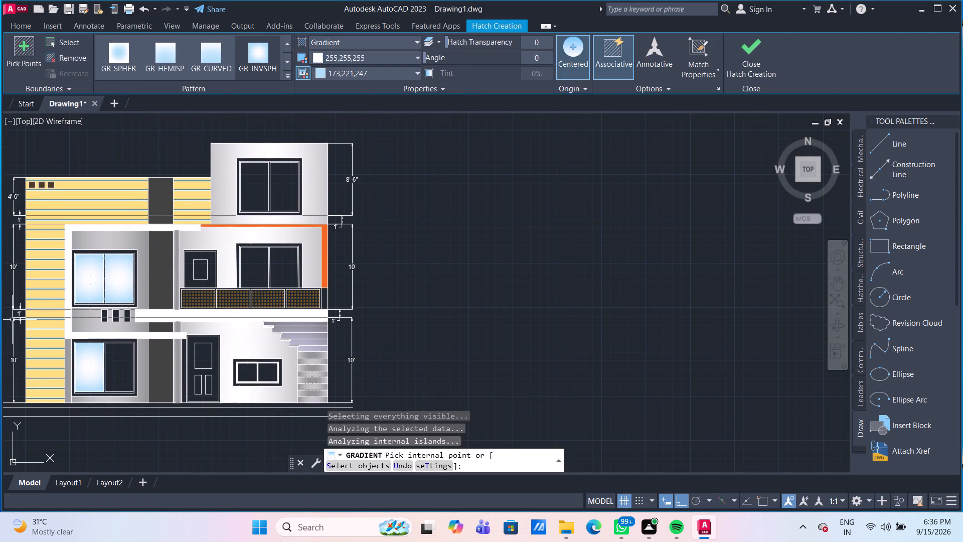
click(124, 68)
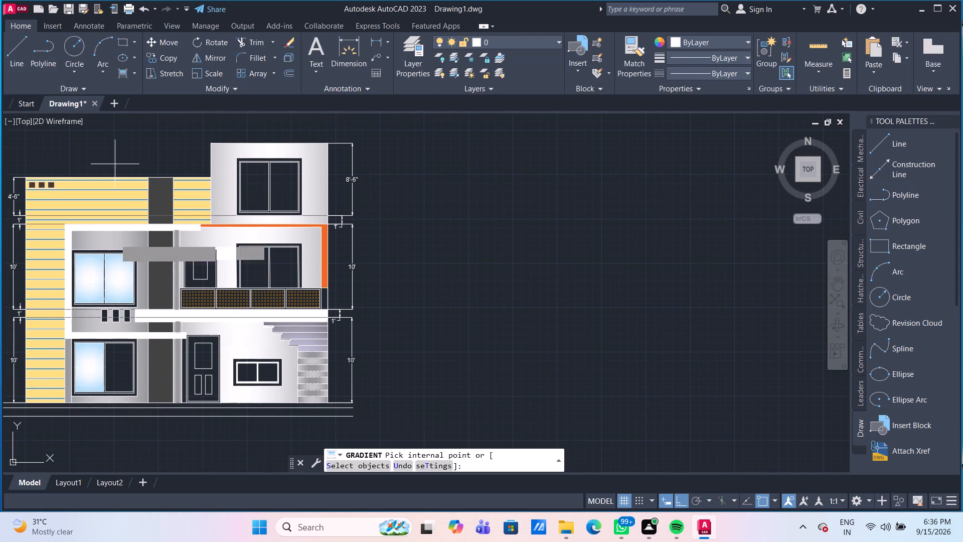
click(115, 376)
key(Escape)
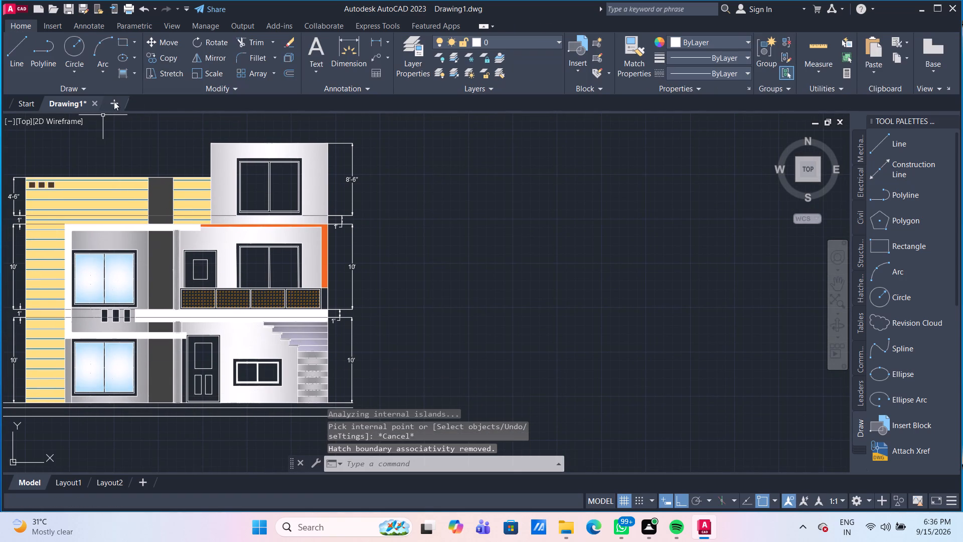
Fill each pane of the top-floor window with a separate inverted spherical gradient in 255,255,255 and 173,221,247.
click(121, 70)
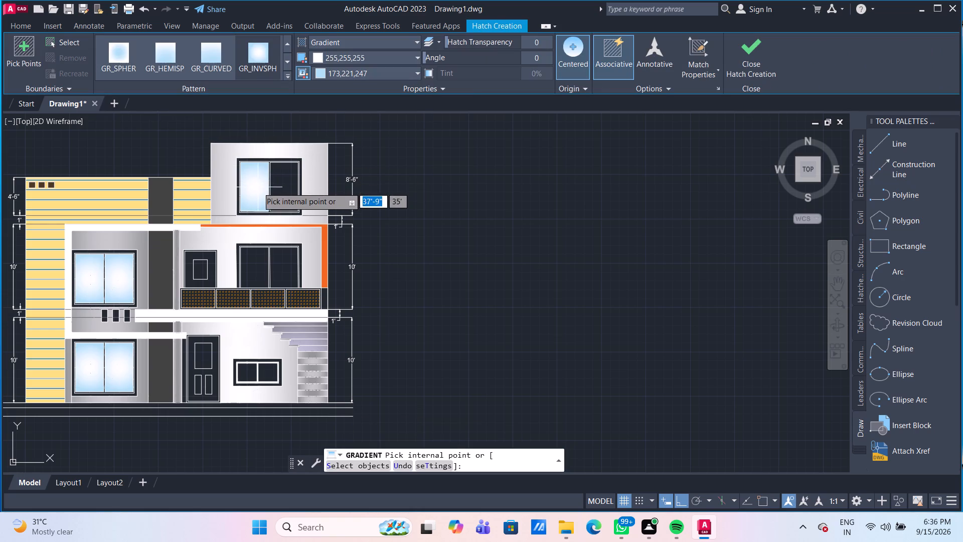
click(258, 187)
key(Escape)
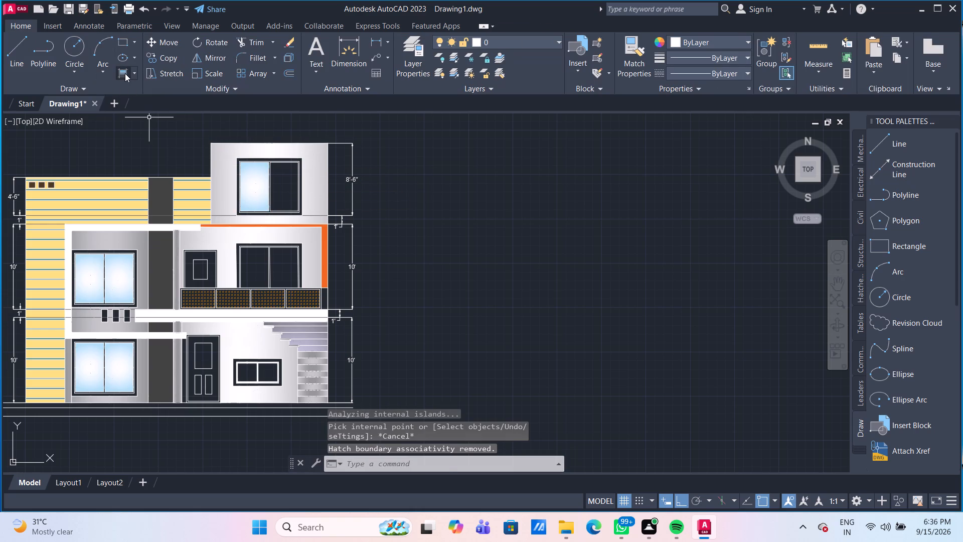
click(125, 73)
click(289, 196)
key(Escape)
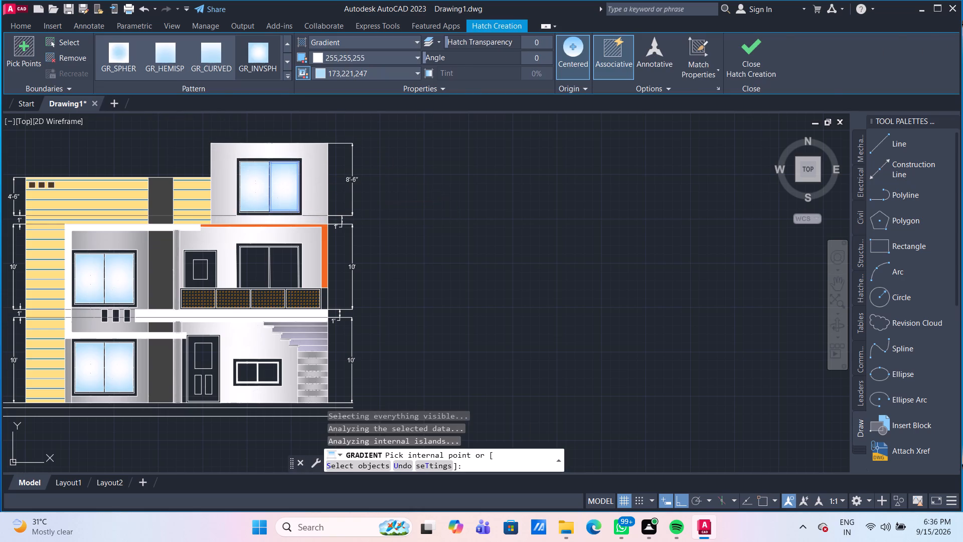
Fill each pane of the balcony window with a separate inverted spherical gradient in 255,255,255 and 173,221,247.
click(122, 73)
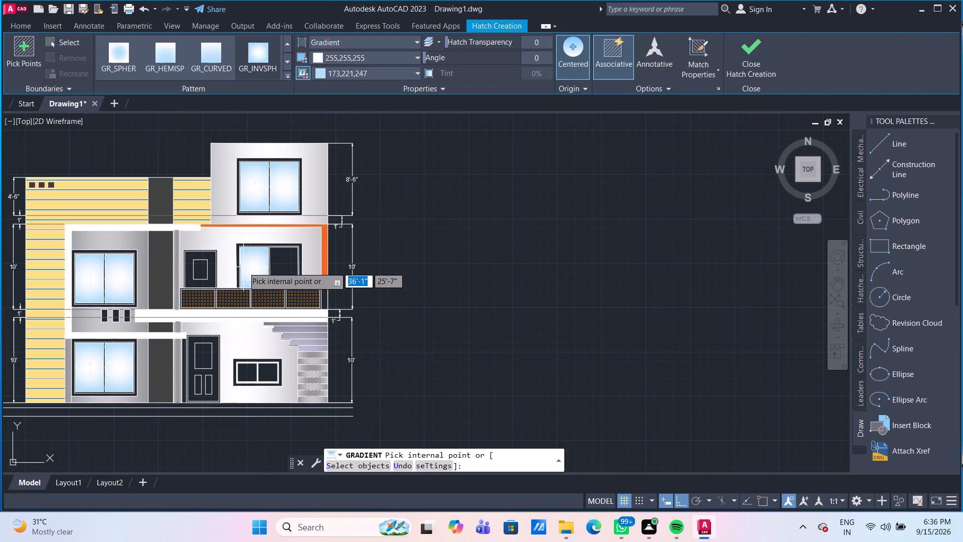
click(243, 267)
key(Escape)
click(119, 79)
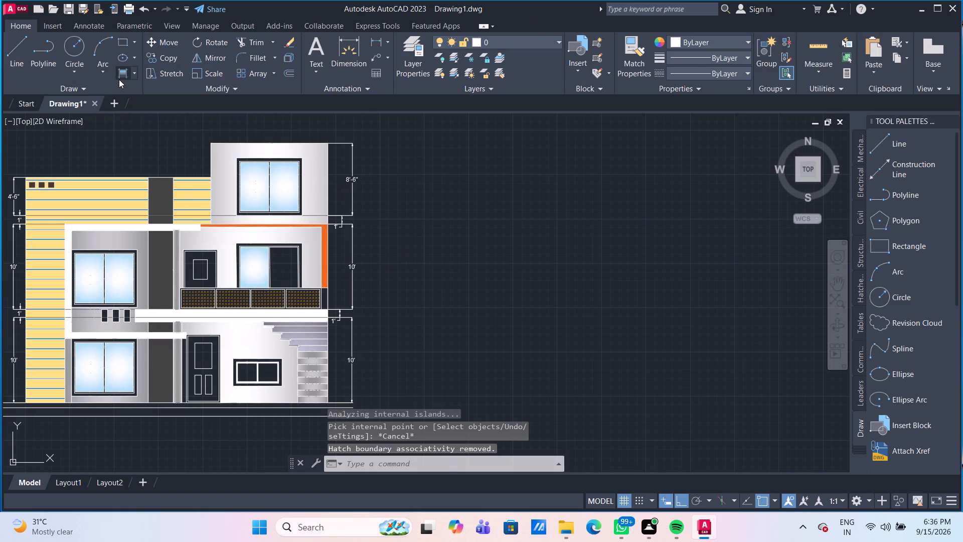
click(282, 264)
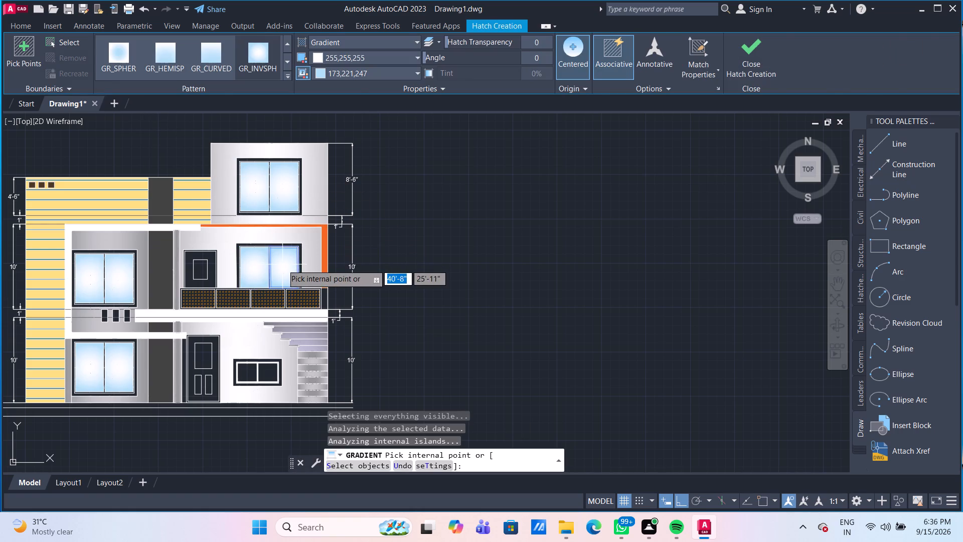
key(Escape)
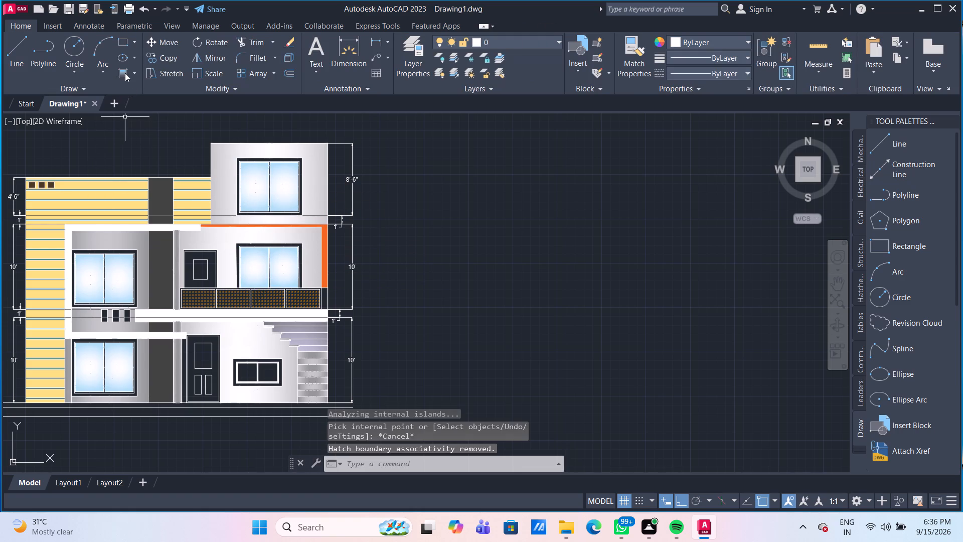
Fill the left pane of the small ground-floor window beside the stairs with an inverted spherical gradient in 255,255,255 and 173,221,247.
click(125, 73)
scroll(255, 359, up, 1)
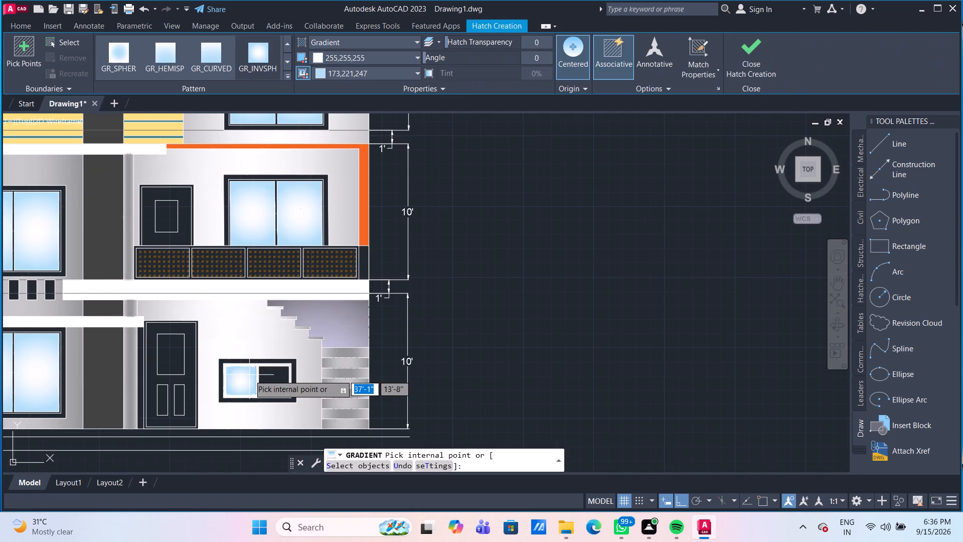
click(249, 375)
key(Escape)
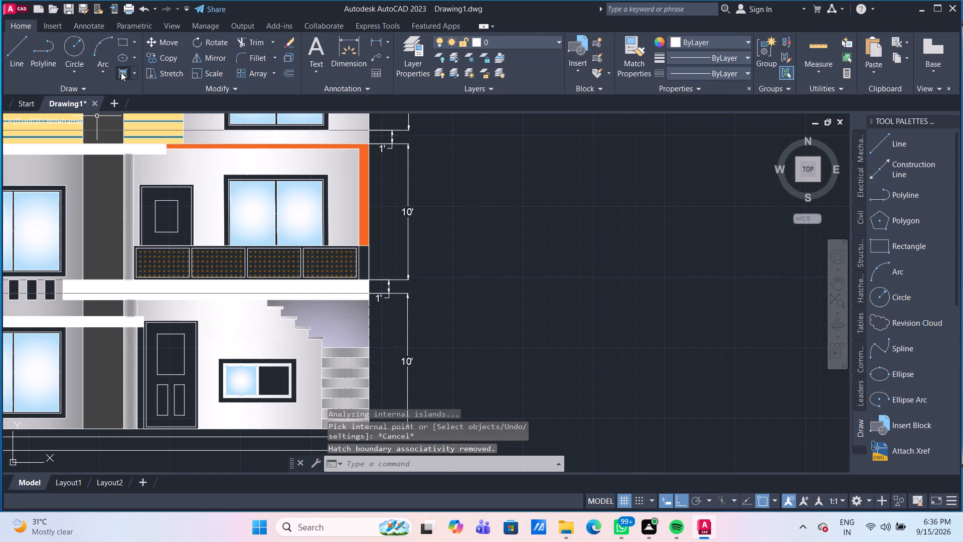
Fill the right pane of the small ground-floor window beside the stairs with an inverted spherical gradient in 255,255,255 and 173,221,247.
click(121, 72)
click(270, 384)
key(Escape)
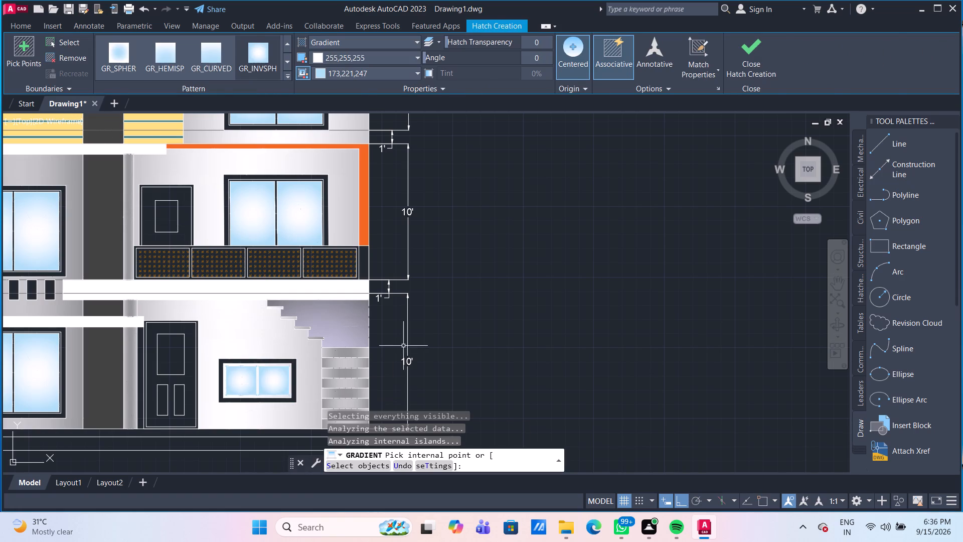
Examine the whole elevation, the outlines of the small ground-floor window and the wall hatch around it.
scroll(437, 338, down, 1)
middle_drag(459, 357, 459, 286)
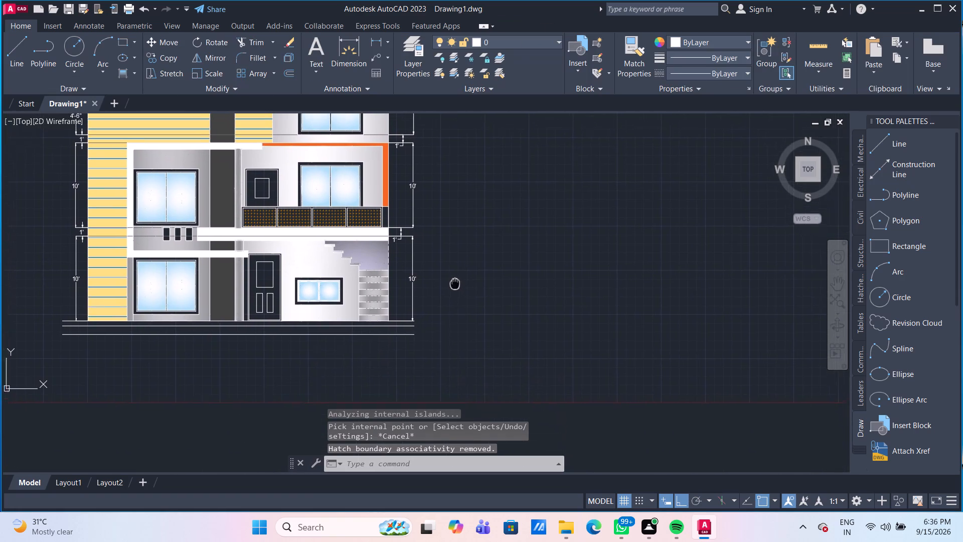
middle_drag(459, 286, 499, 345)
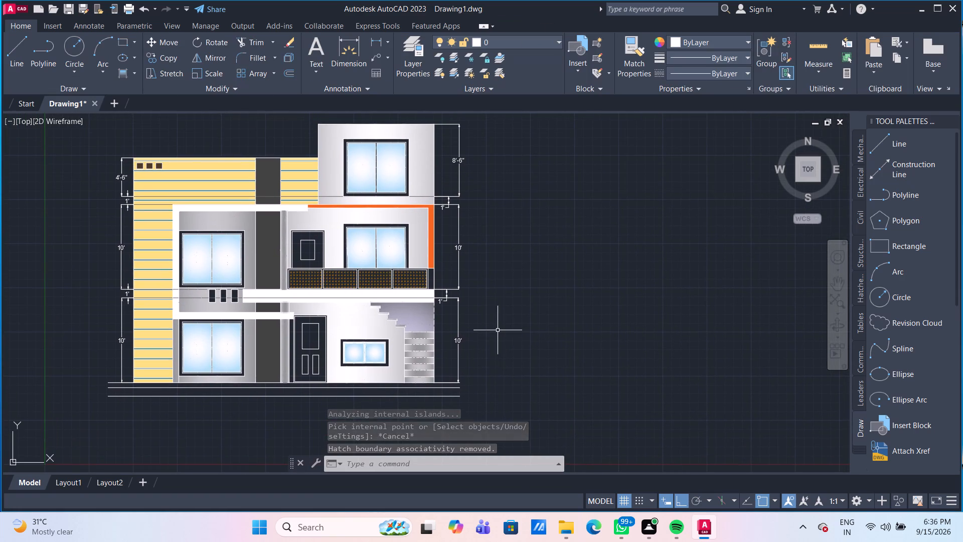
middle_drag(506, 335, 511, 289)
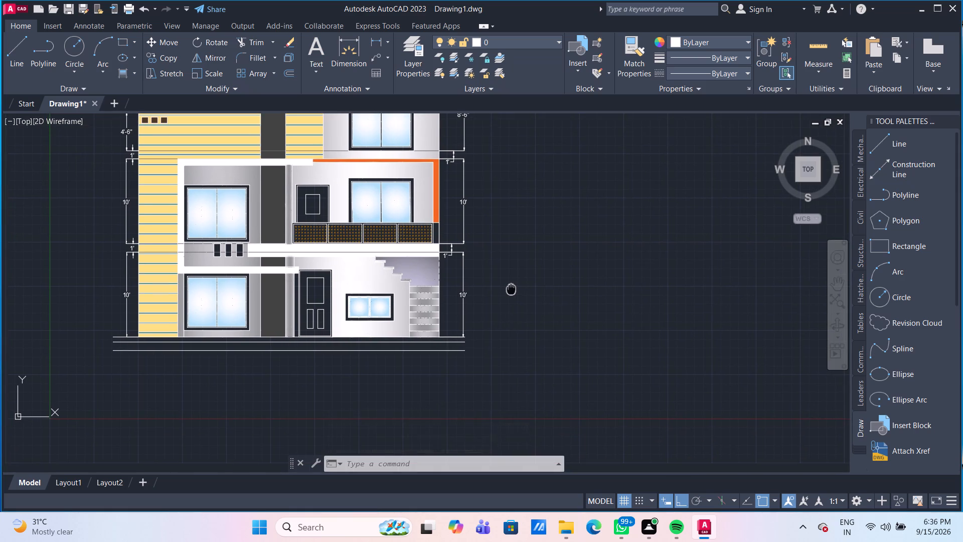
middle_drag(511, 289, 509, 290)
scroll(412, 323, up, 2)
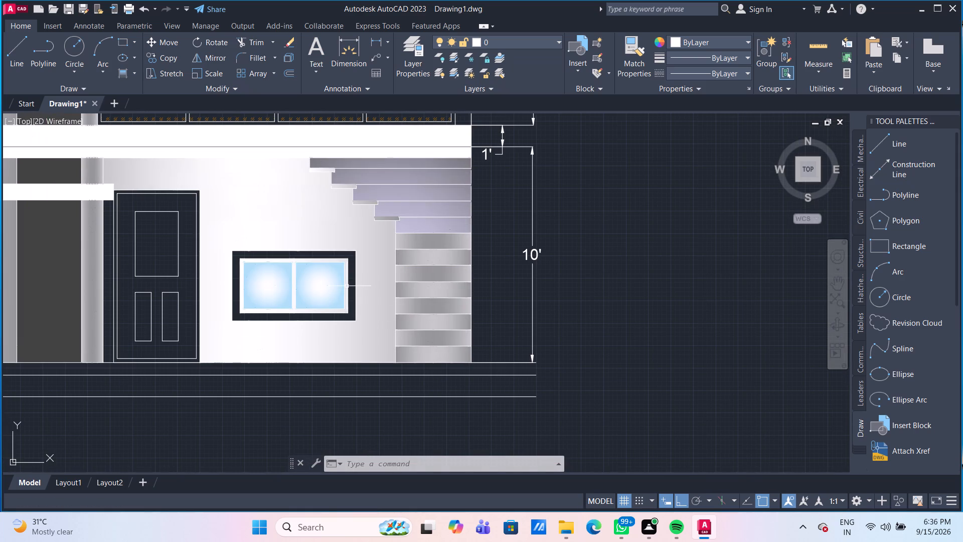
click(347, 284)
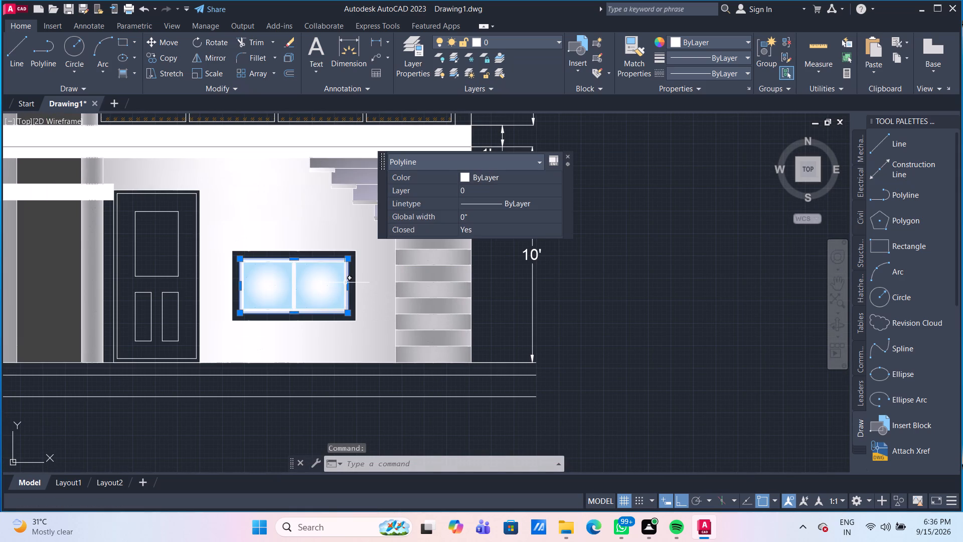
scroll(345, 283, up, 1)
key(Escape)
click(344, 280)
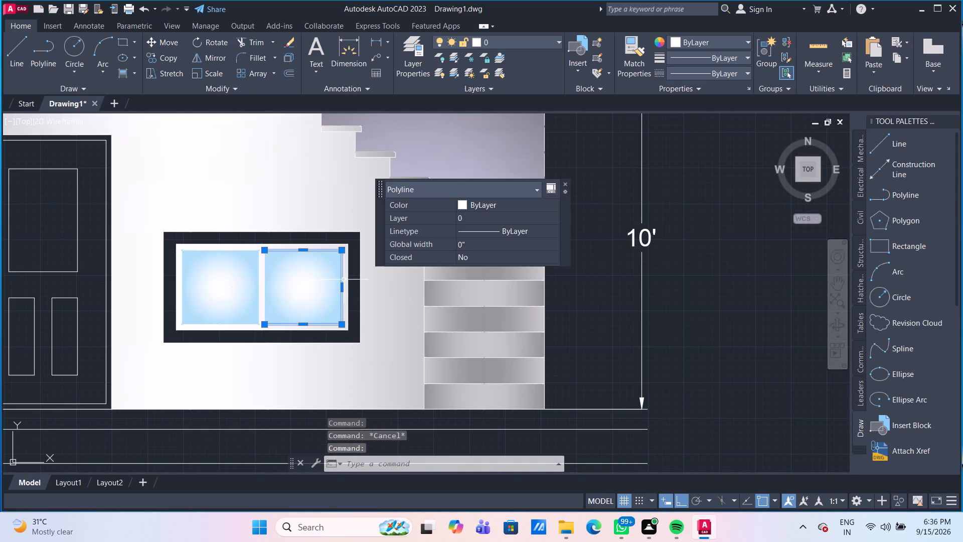
key(Escape)
scroll(347, 291, up, 2)
click(341, 288)
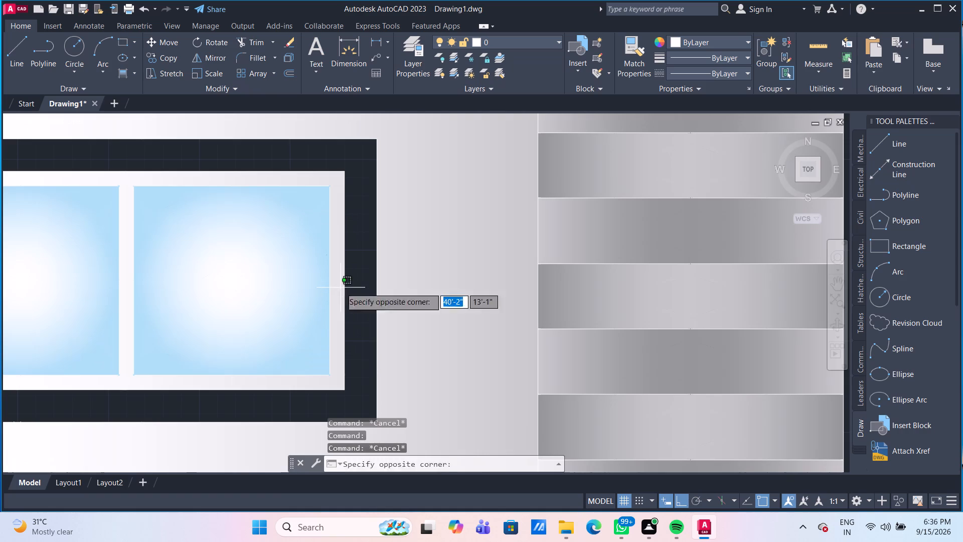
scroll(339, 288, down, 2)
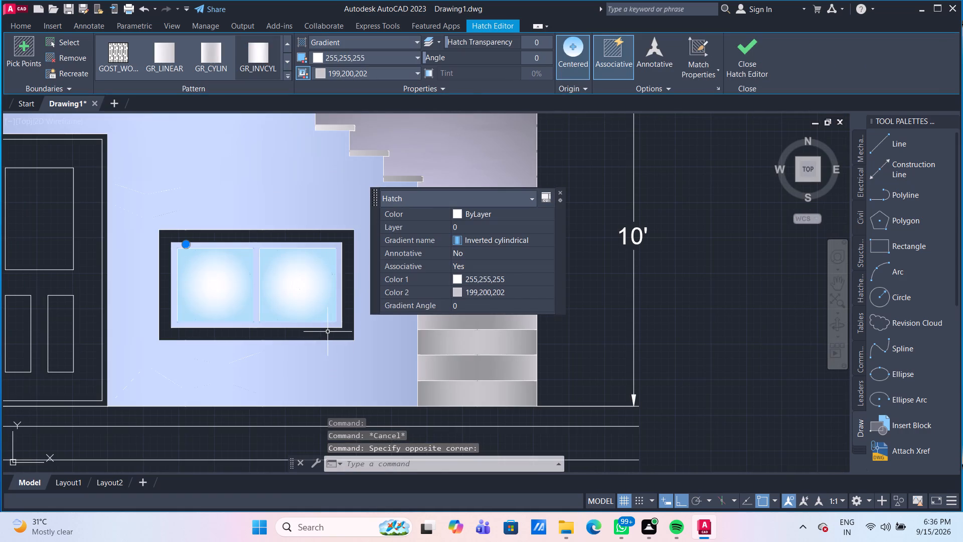
scroll(328, 332, down, 2)
key(Escape)
Delete the inverted cylindrical gradient hatch from the ground-floor wall between the door and the stairs.
scroll(224, 324, up, 1)
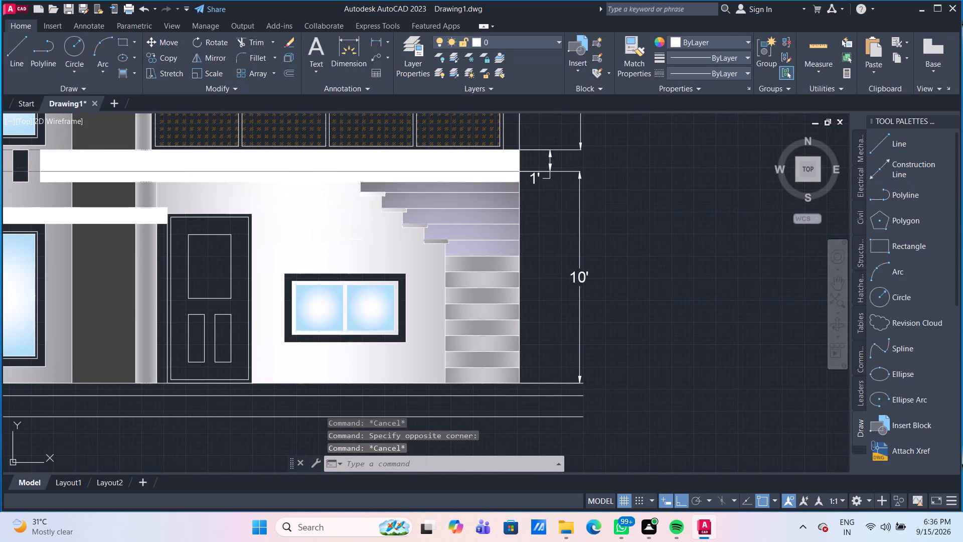
scroll(344, 210, down, 1)
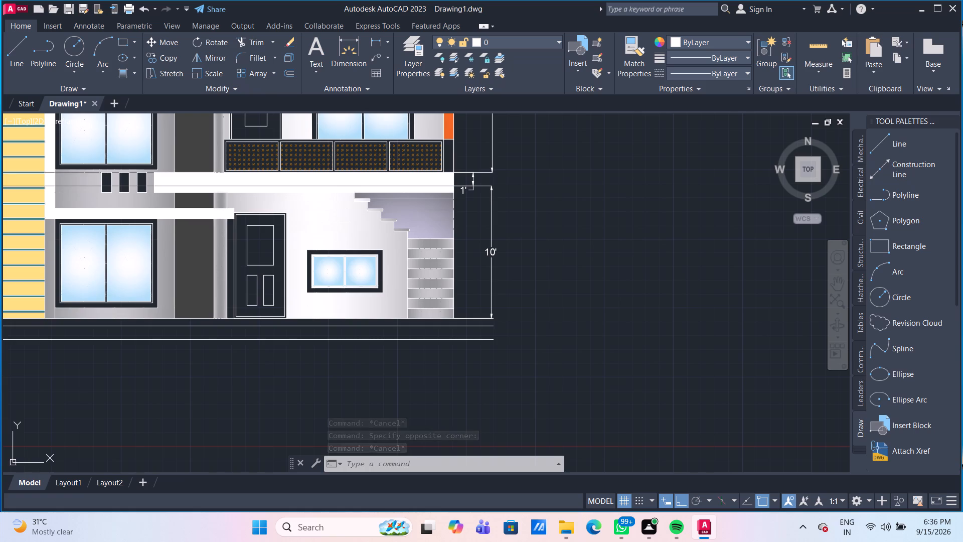
click(340, 206)
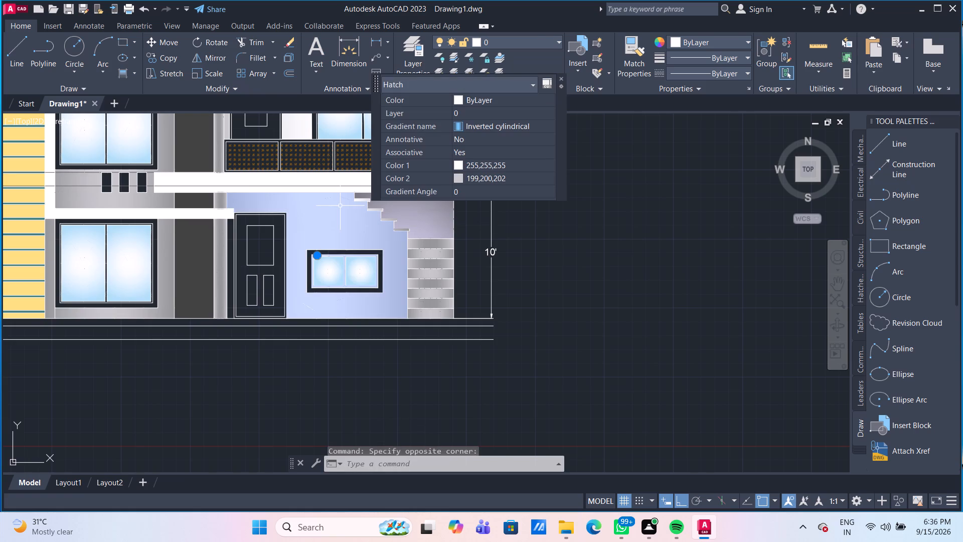
key(Delete)
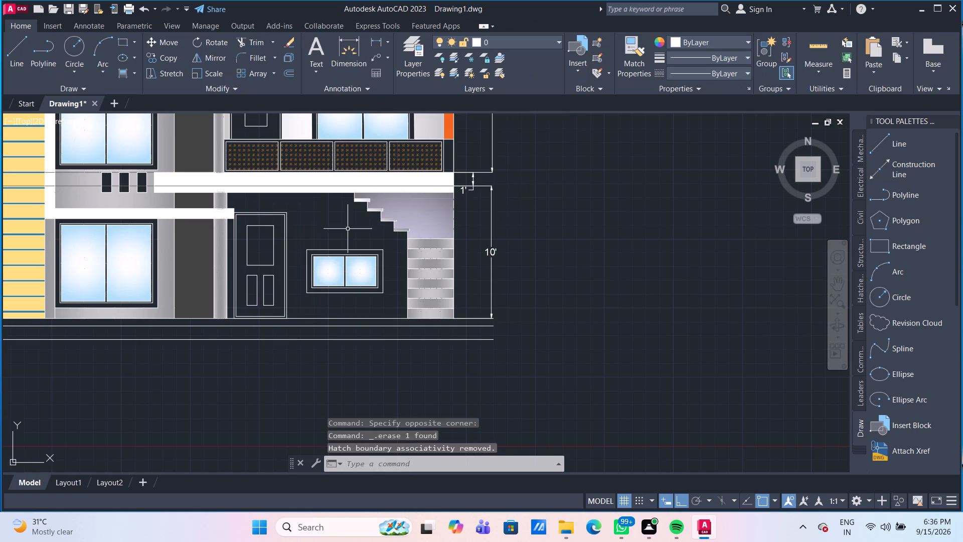
Set the gradient fill to the spherical pattern with 147,149,152 as its second colour.
scroll(352, 260, up, 2)
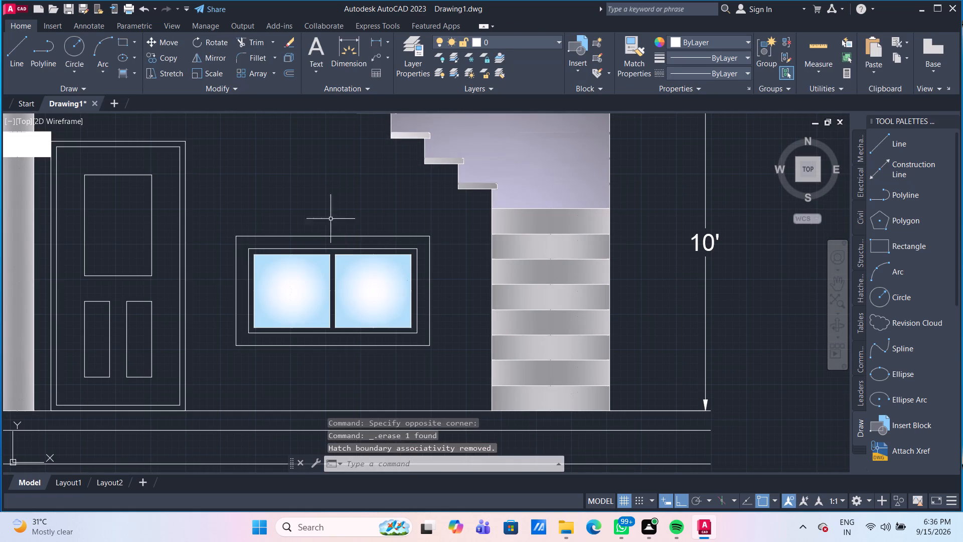
click(125, 72)
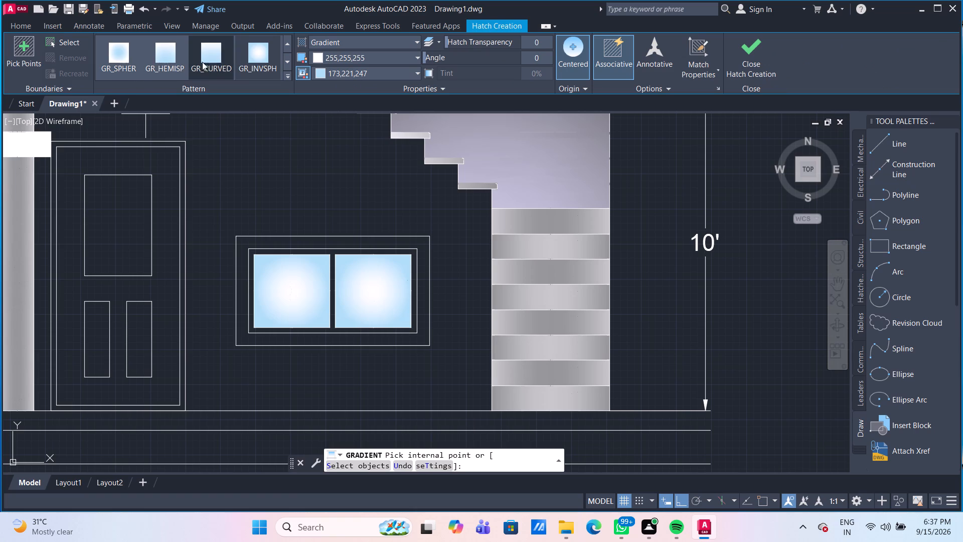
click(115, 57)
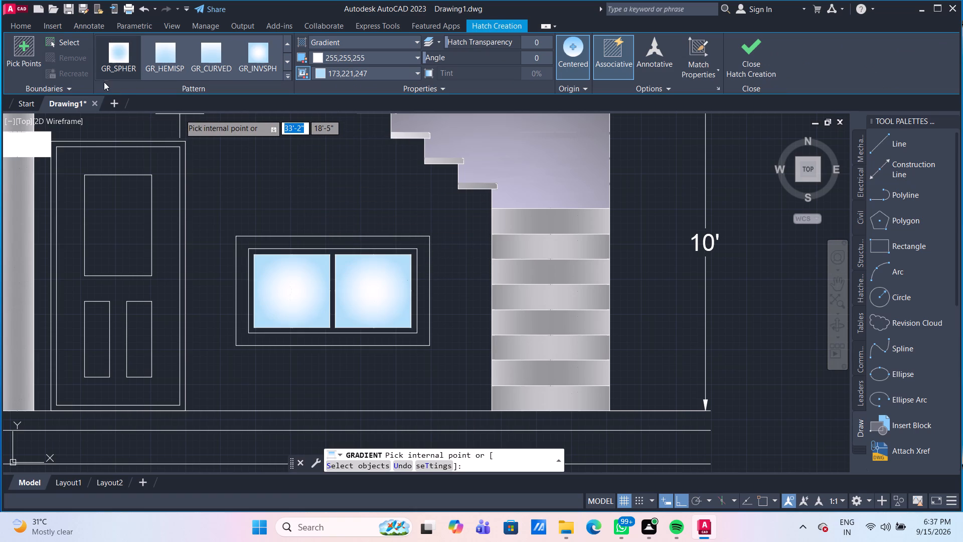
click(419, 73)
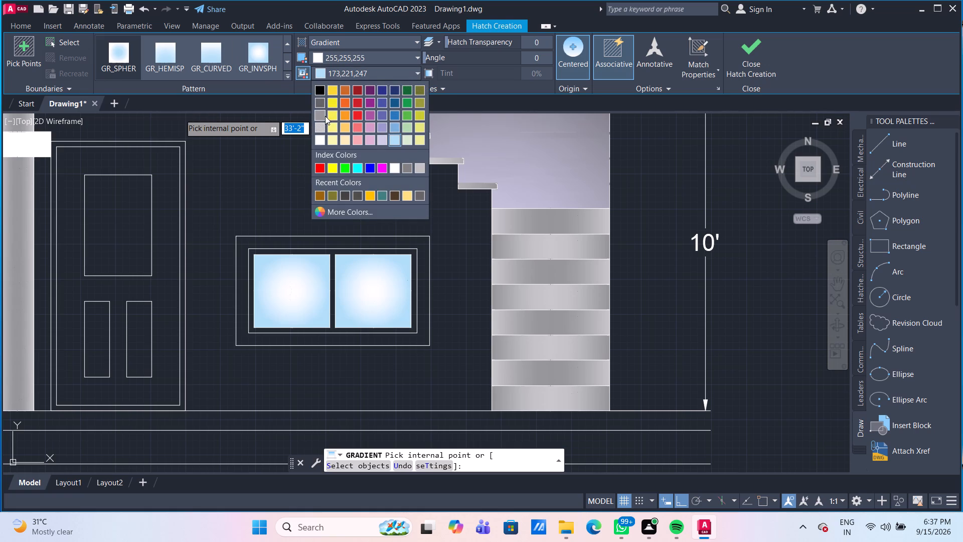
click(323, 116)
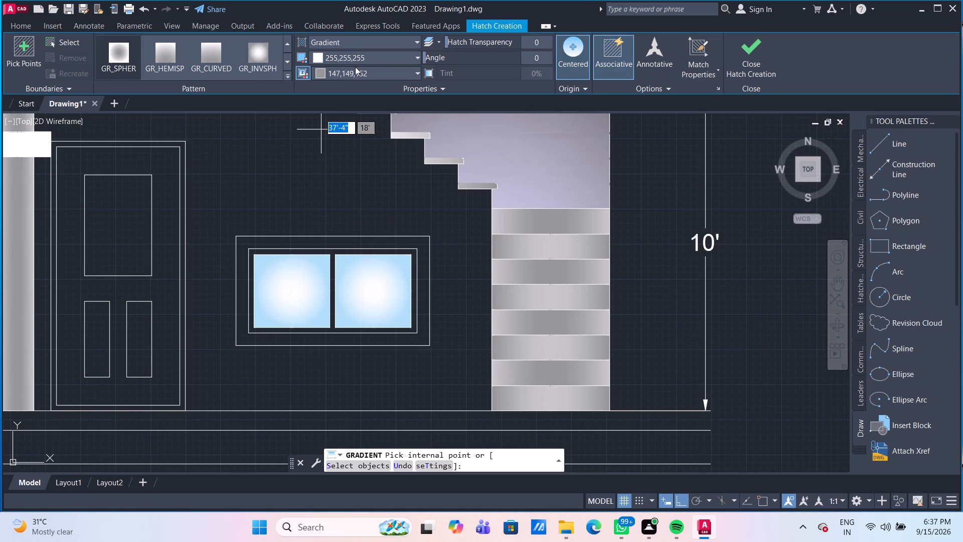
key(Delete)
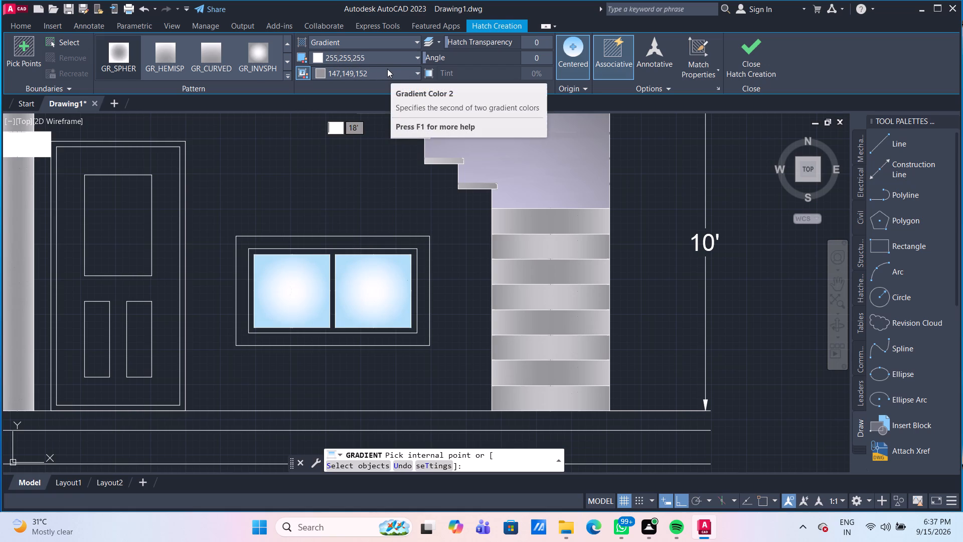
key(Escape)
Fill the frame of the first-floor window beside the yellow wall with a spherical gradient in Color 37 and 147,149,152.
scroll(300, 183, down, 2)
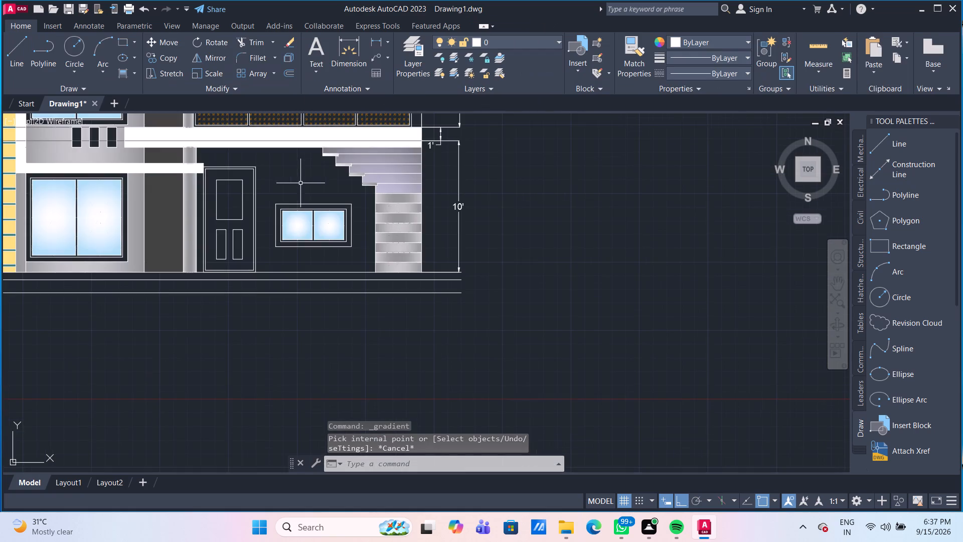
scroll(237, 226, down, 1)
middle_drag(277, 193, 335, 221)
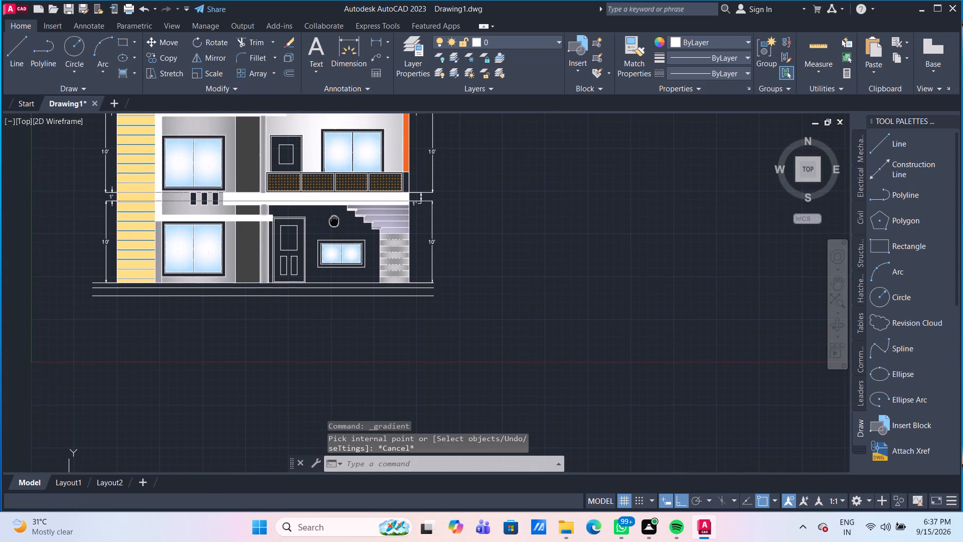
middle_drag(335, 221, 338, 222)
middle_drag(220, 127, 210, 204)
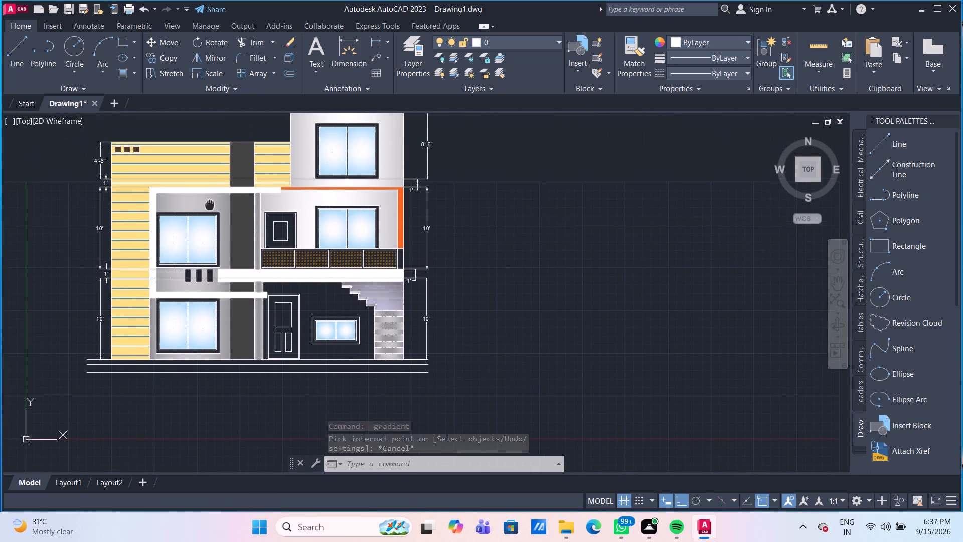
middle_drag(210, 204, 208, 204)
scroll(204, 202, up, 1)
middle_drag(213, 203, 202, 143)
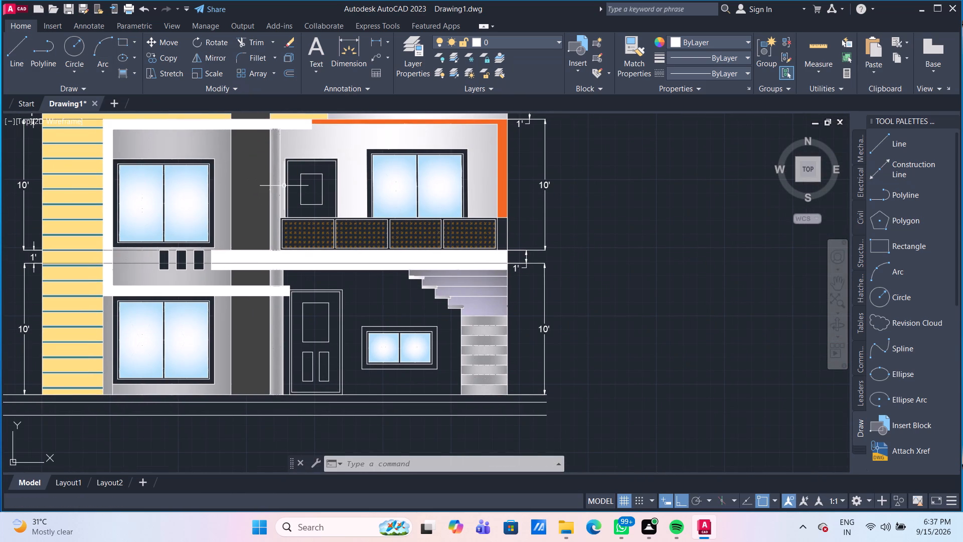
click(125, 73)
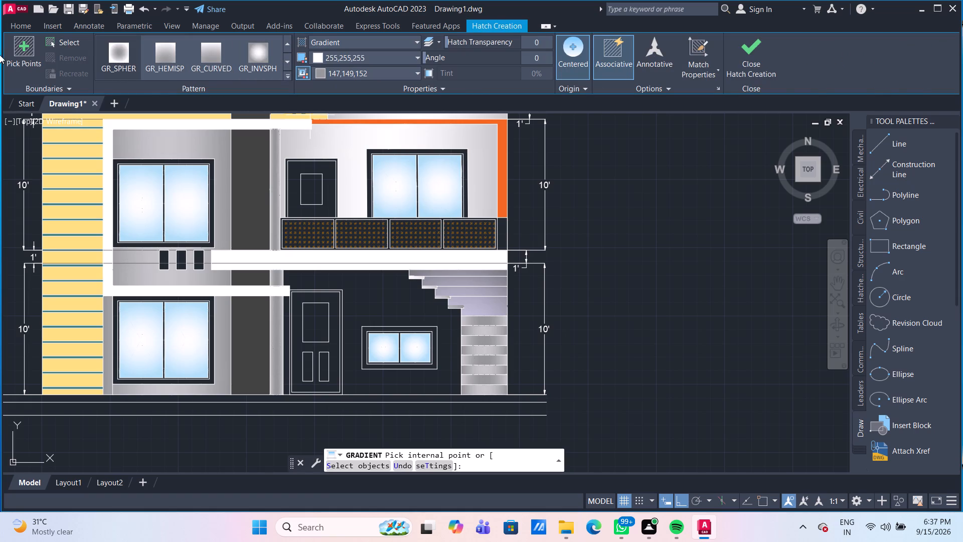
click(122, 58)
click(375, 61)
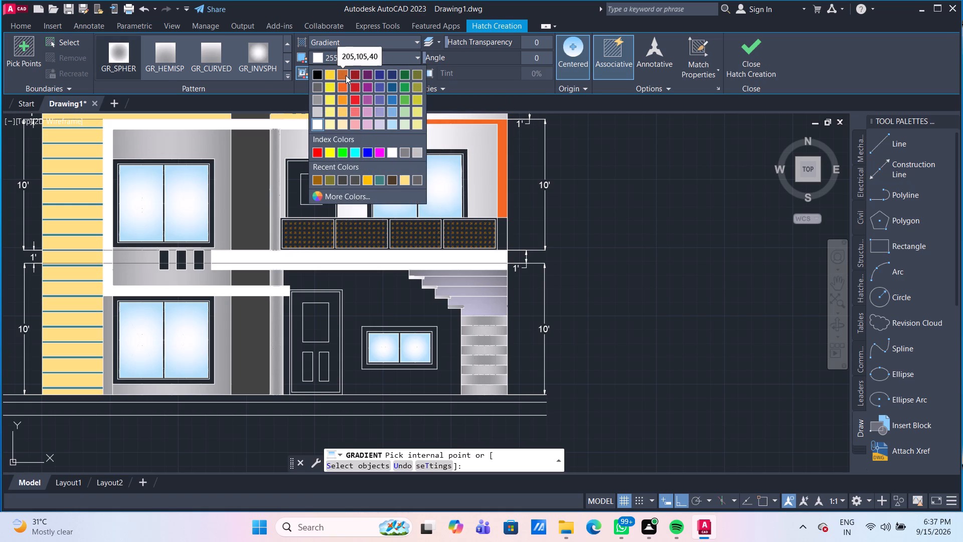
click(317, 182)
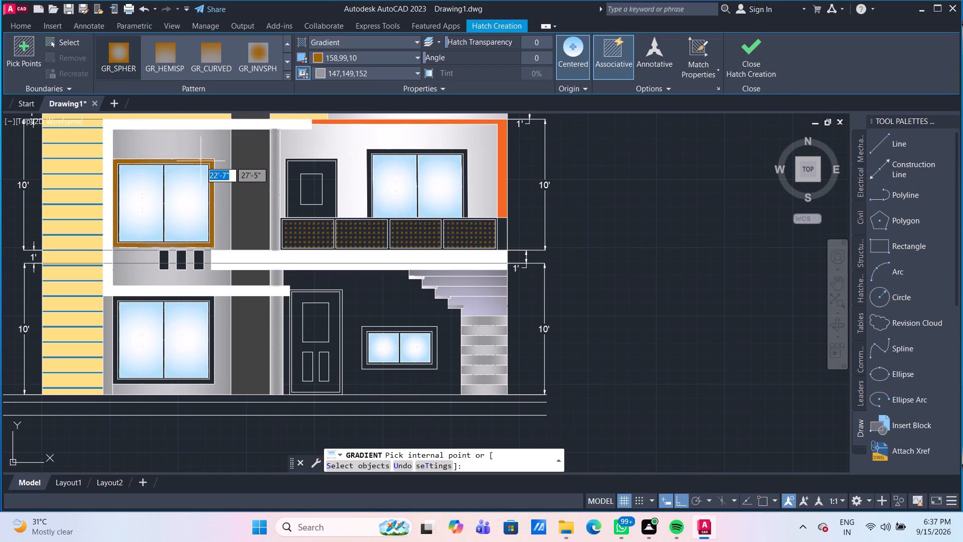
click(351, 56)
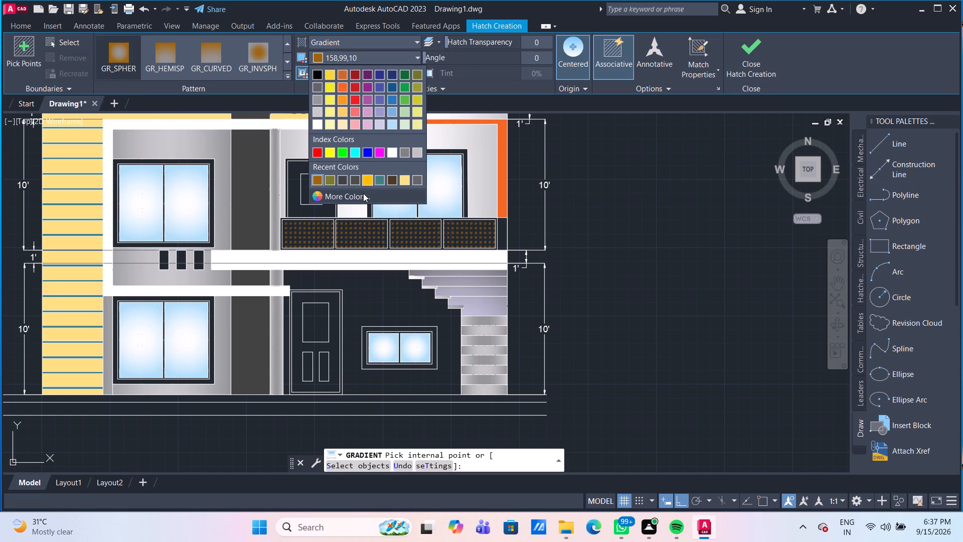
click(395, 177)
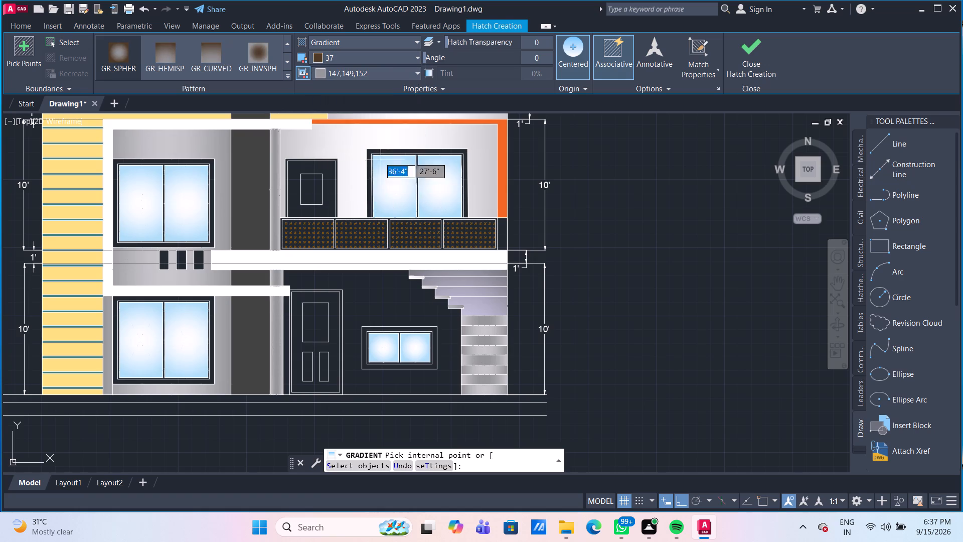
click(201, 160)
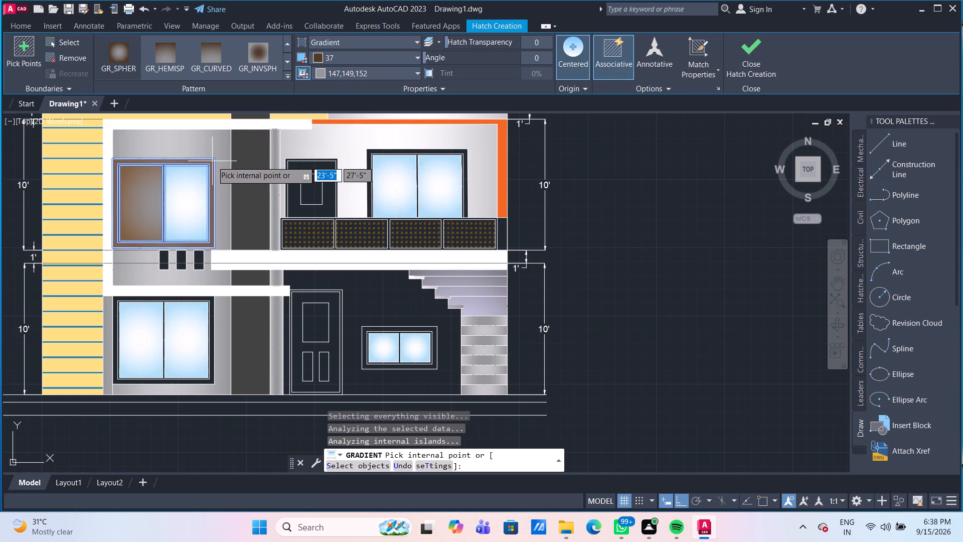
key(Escape)
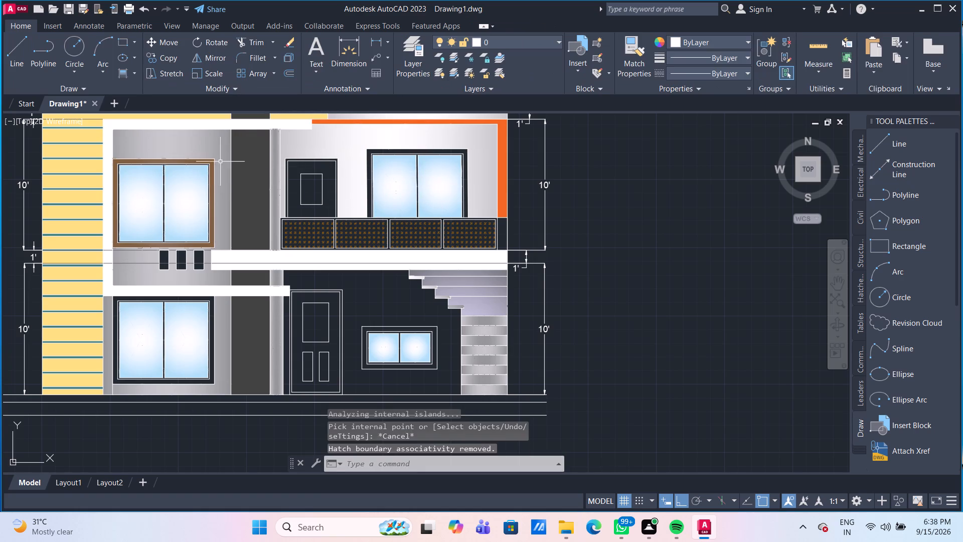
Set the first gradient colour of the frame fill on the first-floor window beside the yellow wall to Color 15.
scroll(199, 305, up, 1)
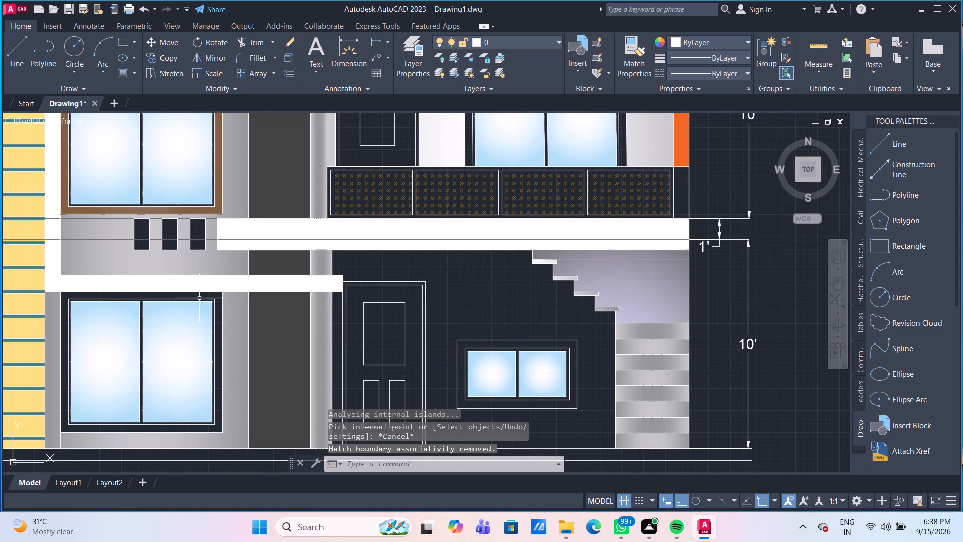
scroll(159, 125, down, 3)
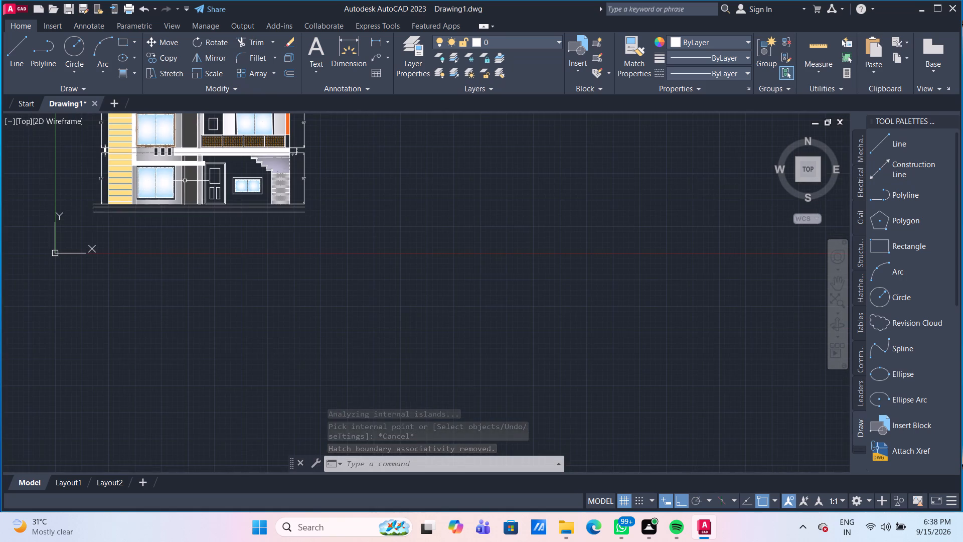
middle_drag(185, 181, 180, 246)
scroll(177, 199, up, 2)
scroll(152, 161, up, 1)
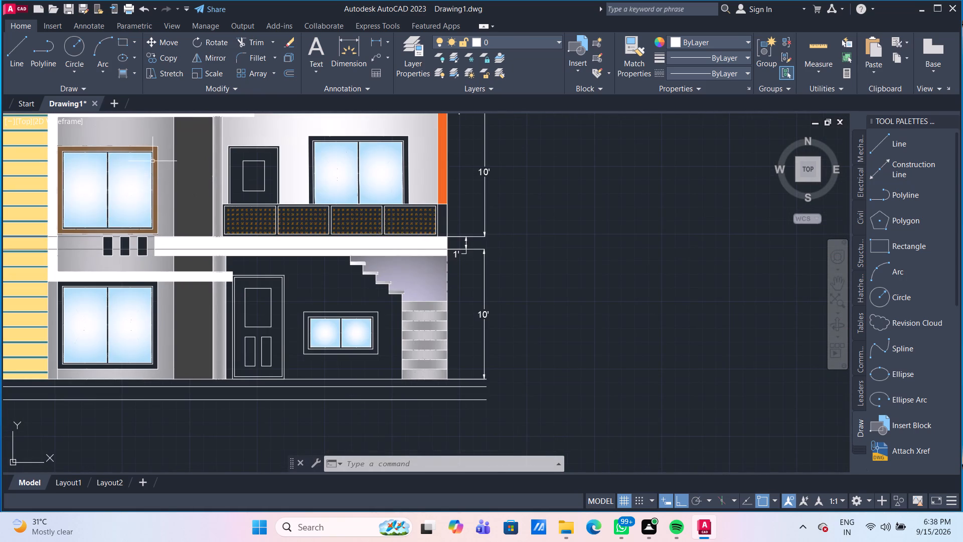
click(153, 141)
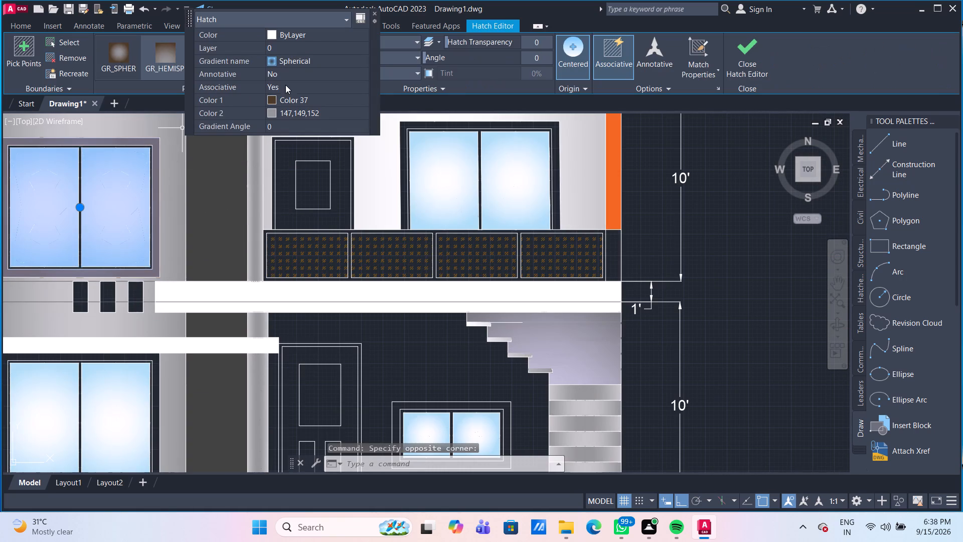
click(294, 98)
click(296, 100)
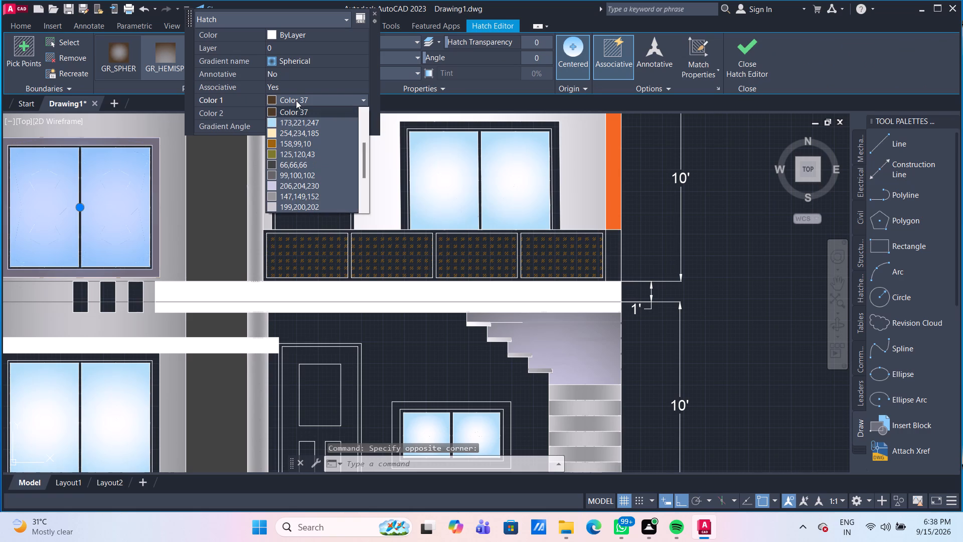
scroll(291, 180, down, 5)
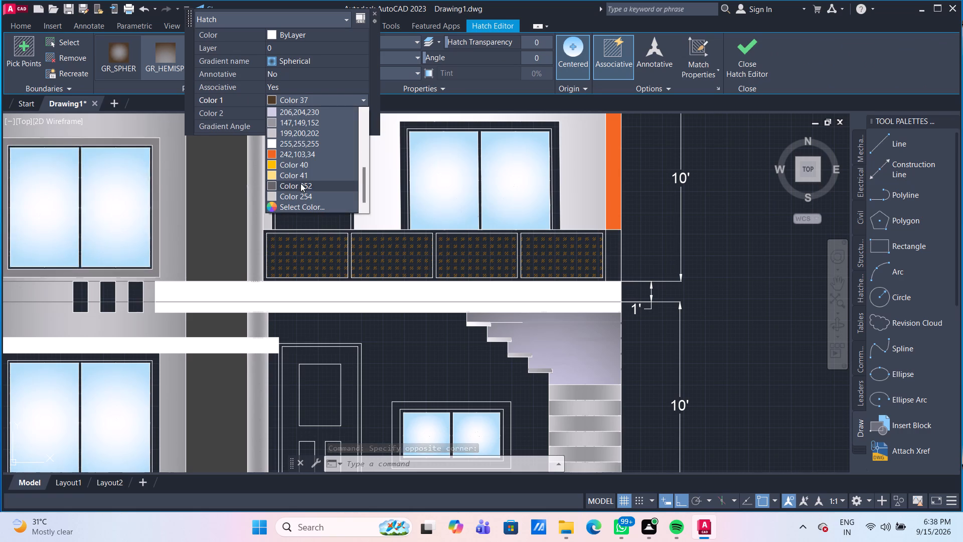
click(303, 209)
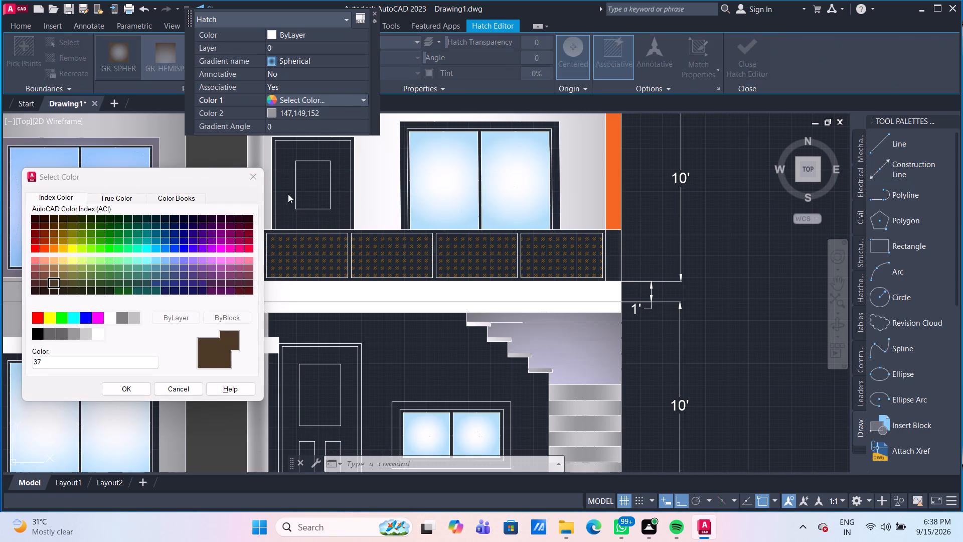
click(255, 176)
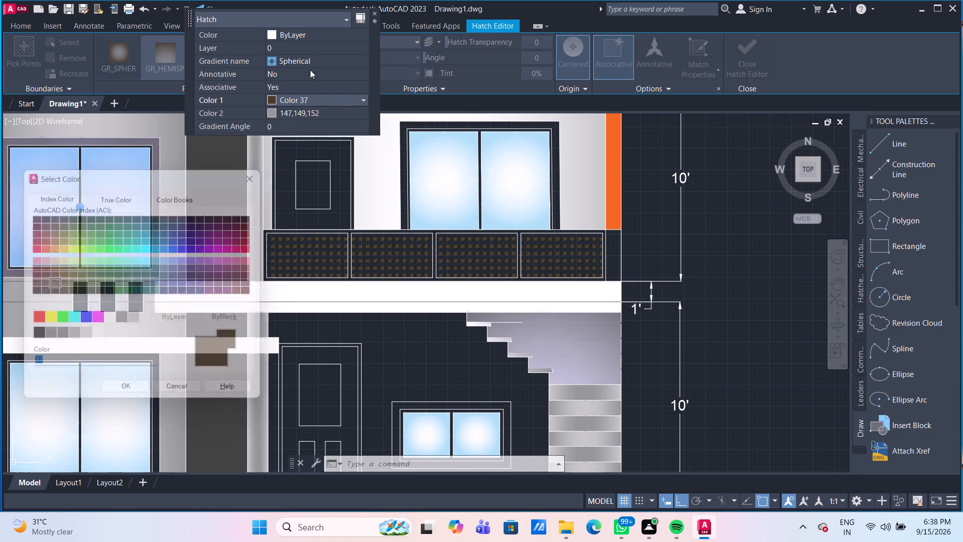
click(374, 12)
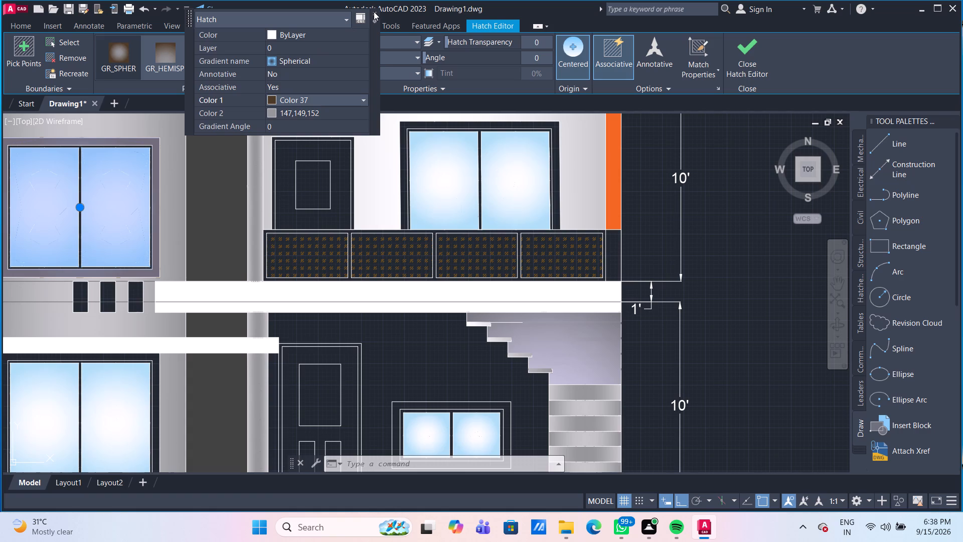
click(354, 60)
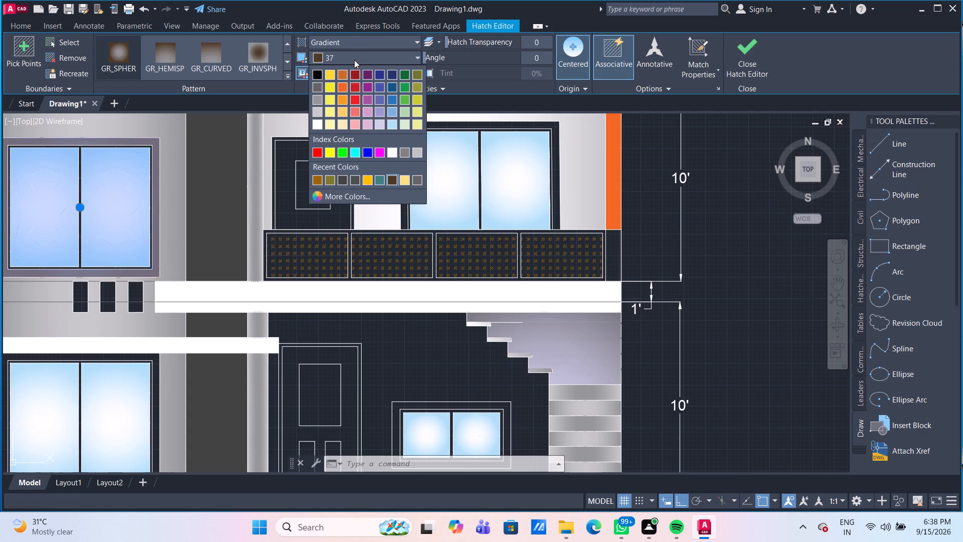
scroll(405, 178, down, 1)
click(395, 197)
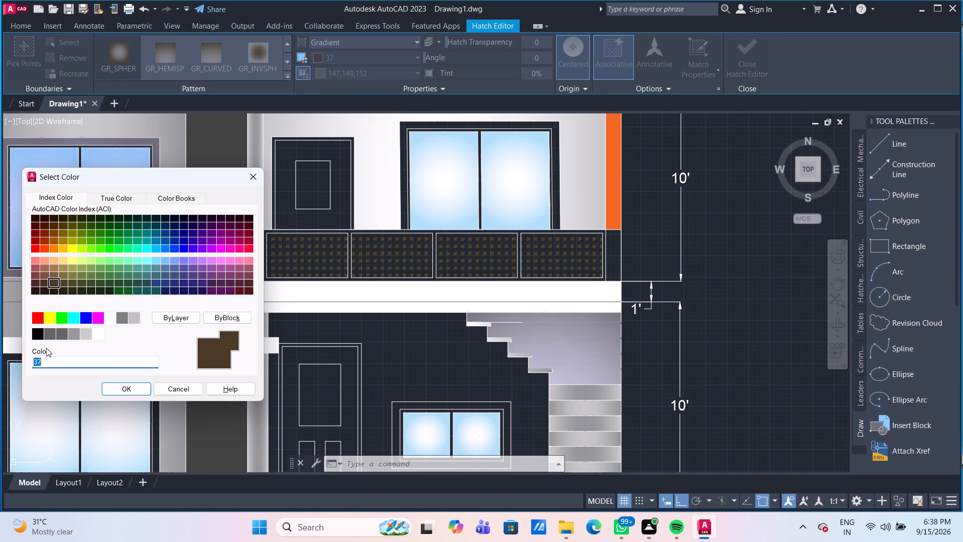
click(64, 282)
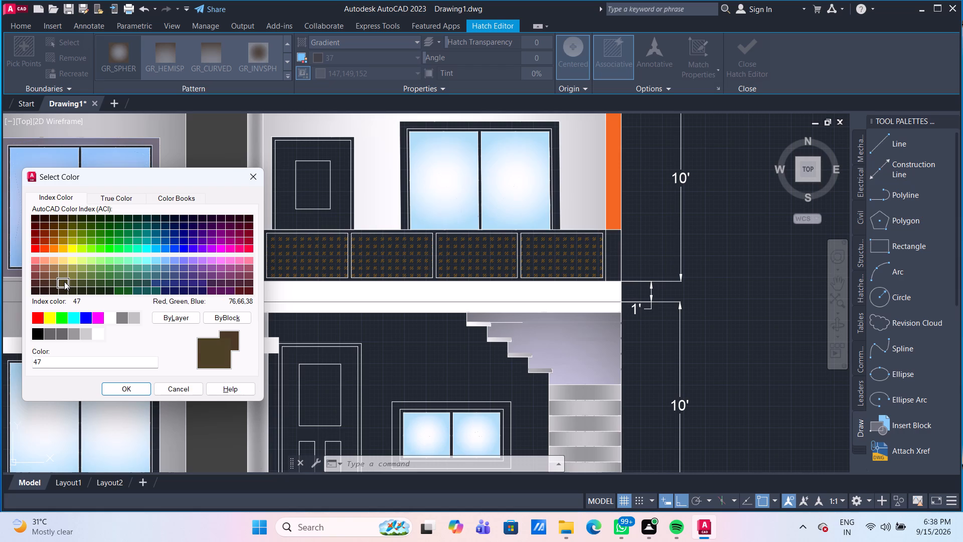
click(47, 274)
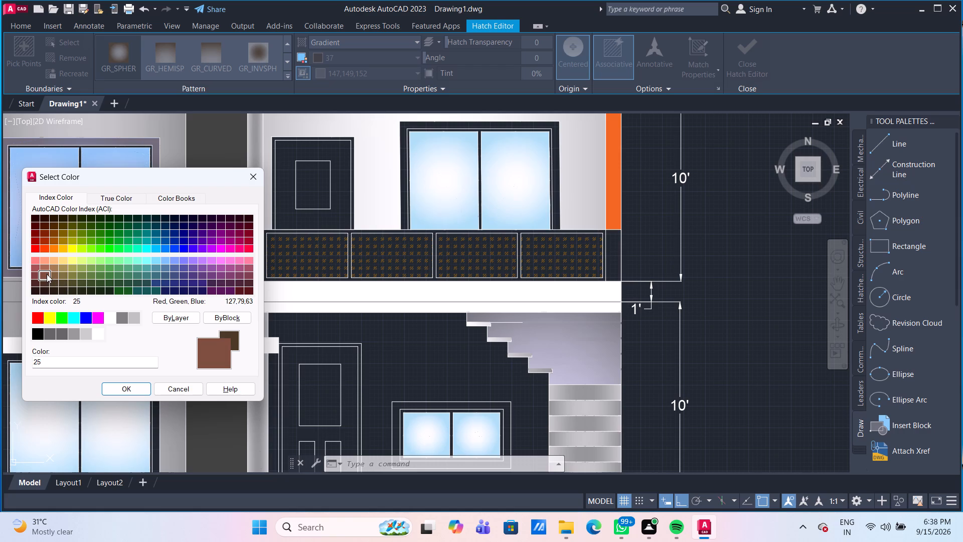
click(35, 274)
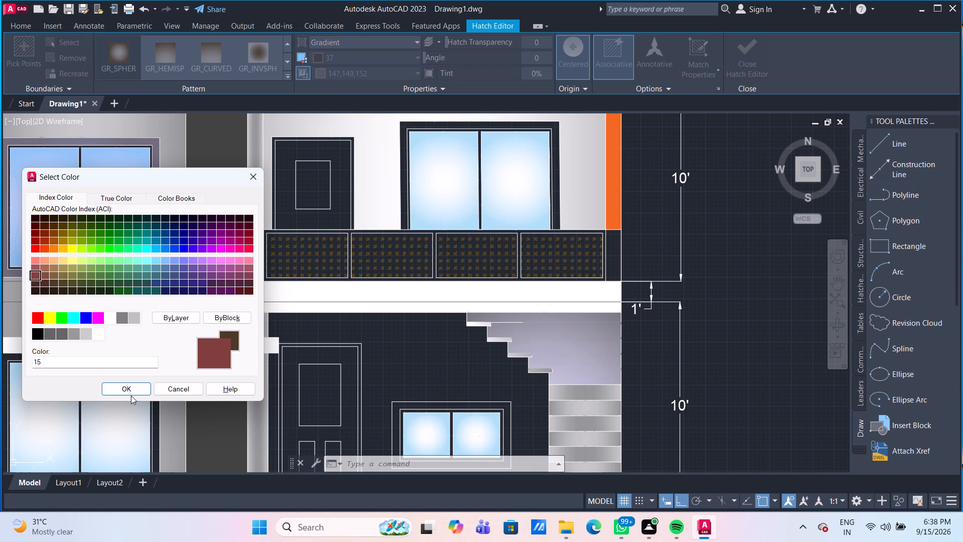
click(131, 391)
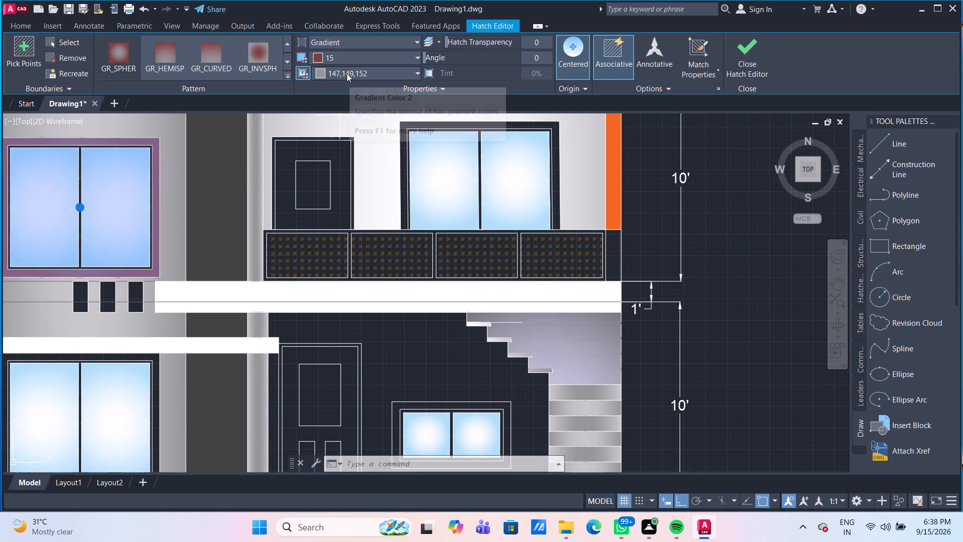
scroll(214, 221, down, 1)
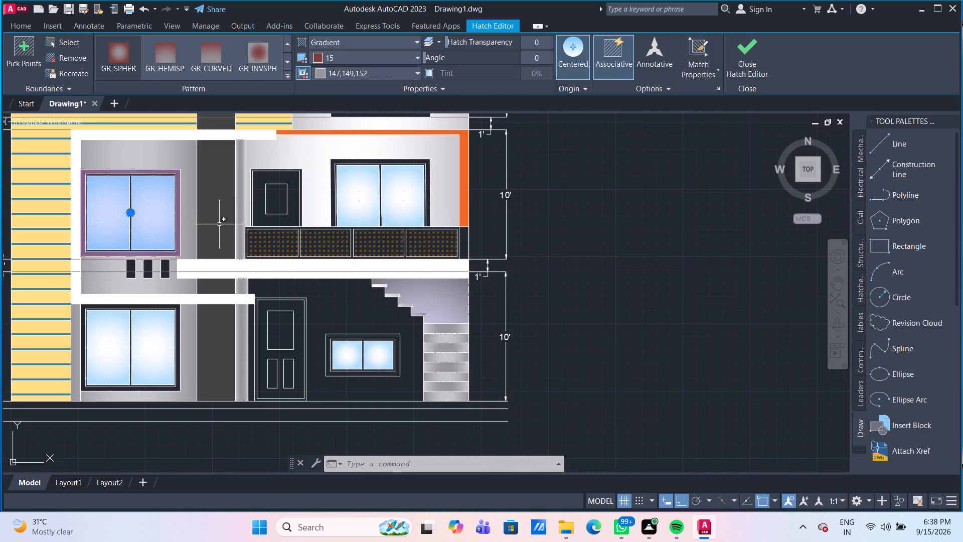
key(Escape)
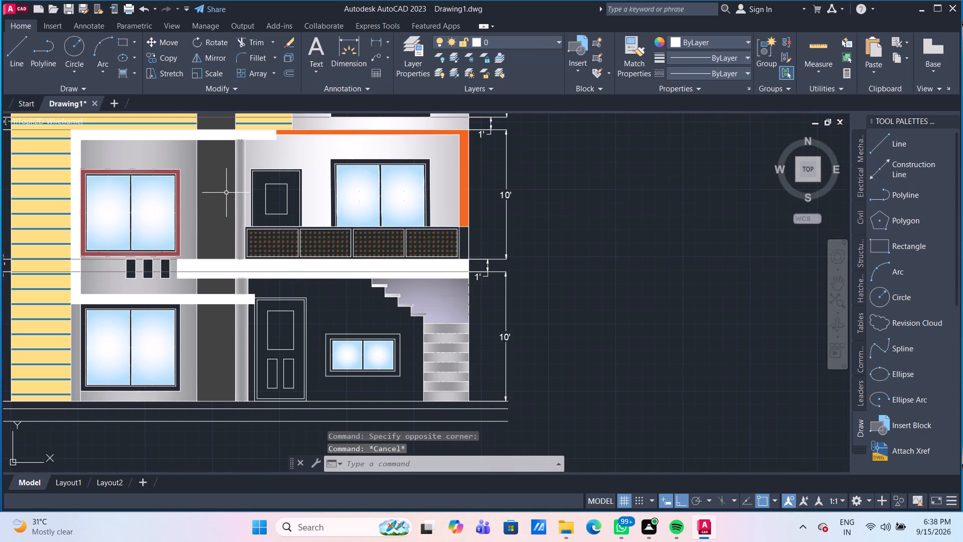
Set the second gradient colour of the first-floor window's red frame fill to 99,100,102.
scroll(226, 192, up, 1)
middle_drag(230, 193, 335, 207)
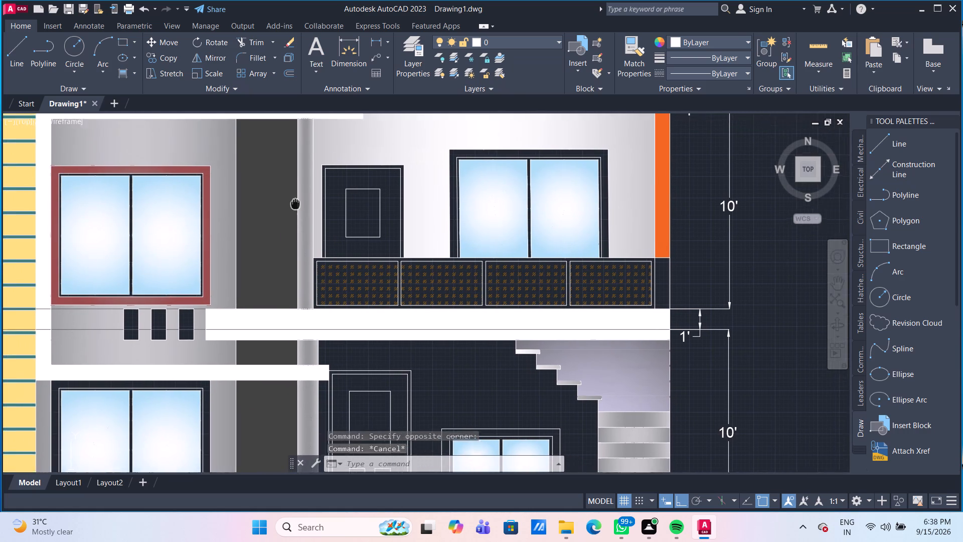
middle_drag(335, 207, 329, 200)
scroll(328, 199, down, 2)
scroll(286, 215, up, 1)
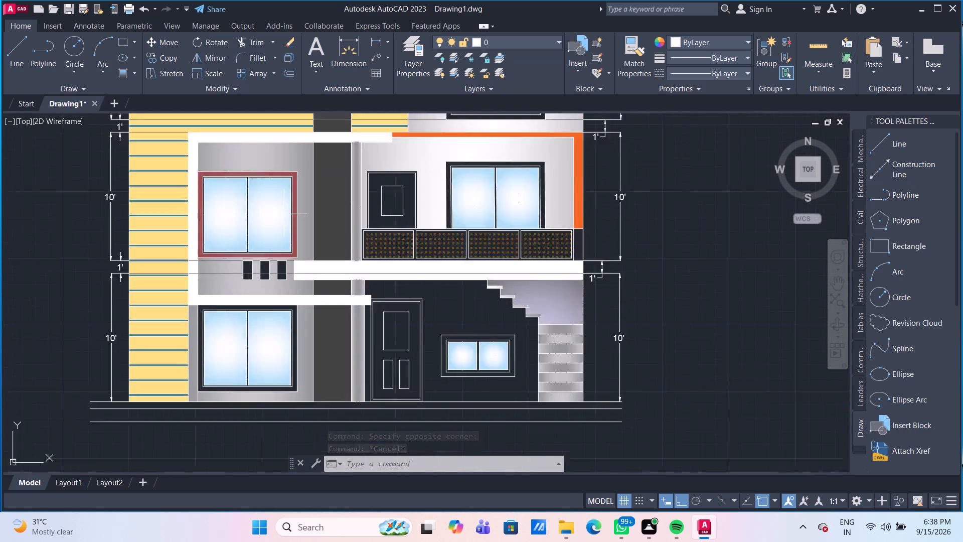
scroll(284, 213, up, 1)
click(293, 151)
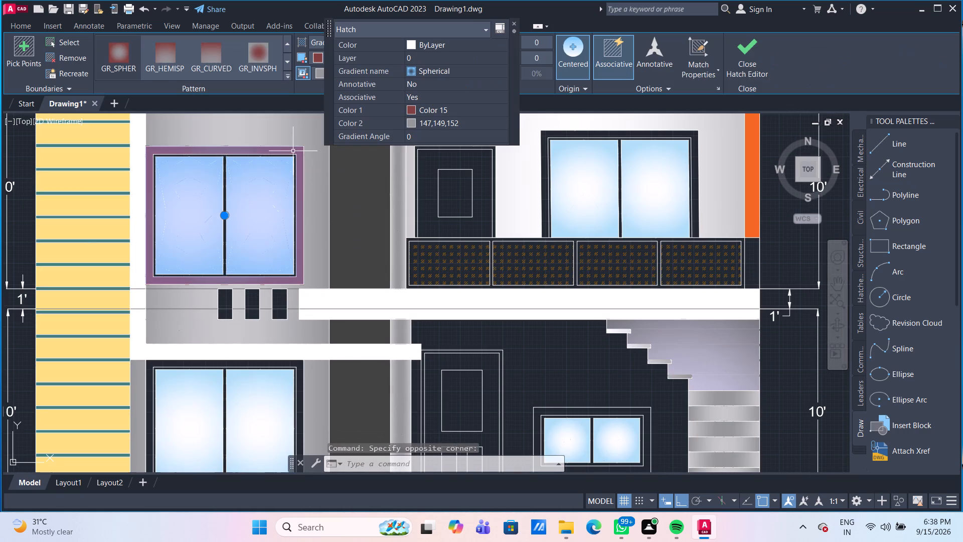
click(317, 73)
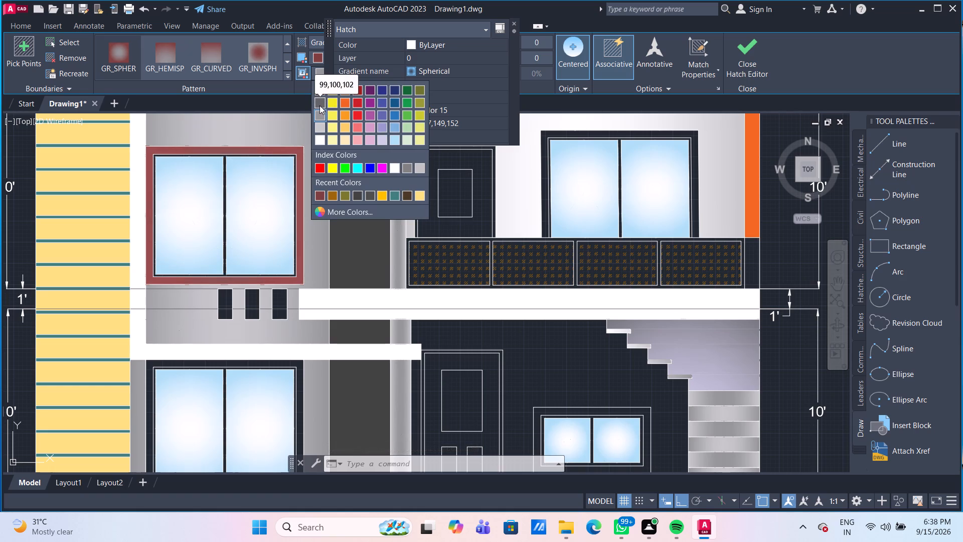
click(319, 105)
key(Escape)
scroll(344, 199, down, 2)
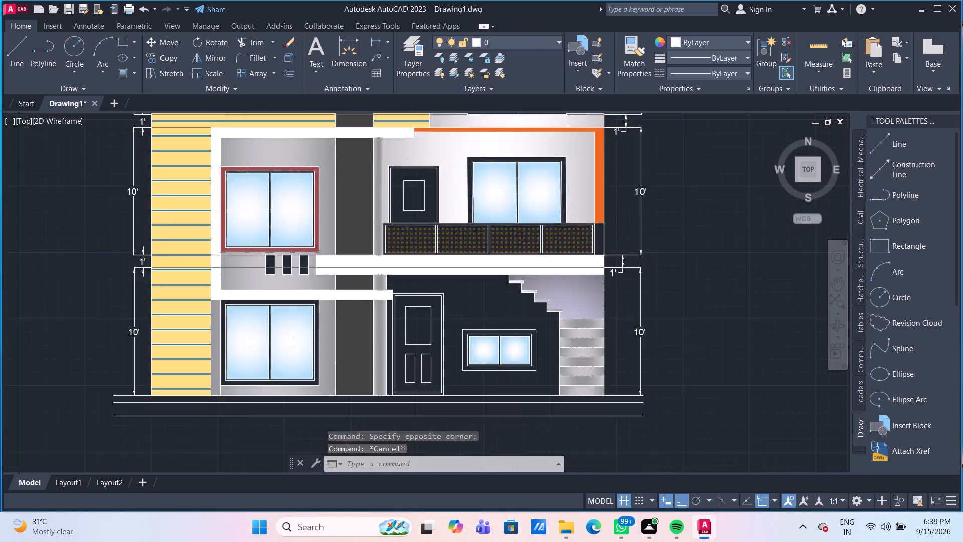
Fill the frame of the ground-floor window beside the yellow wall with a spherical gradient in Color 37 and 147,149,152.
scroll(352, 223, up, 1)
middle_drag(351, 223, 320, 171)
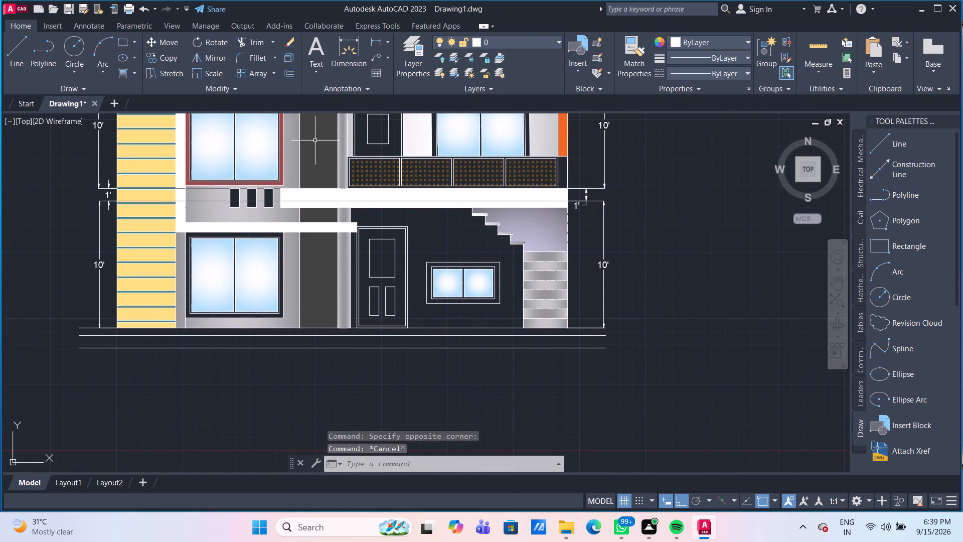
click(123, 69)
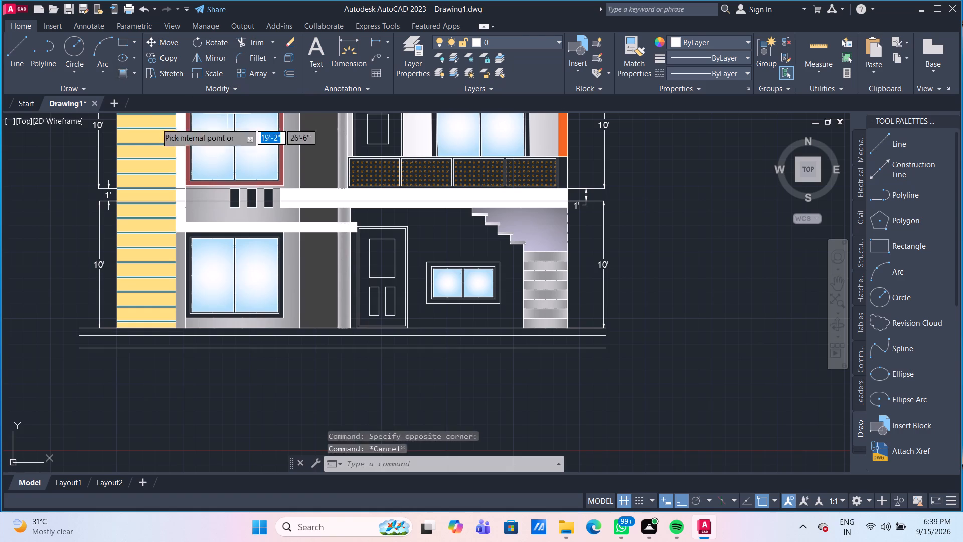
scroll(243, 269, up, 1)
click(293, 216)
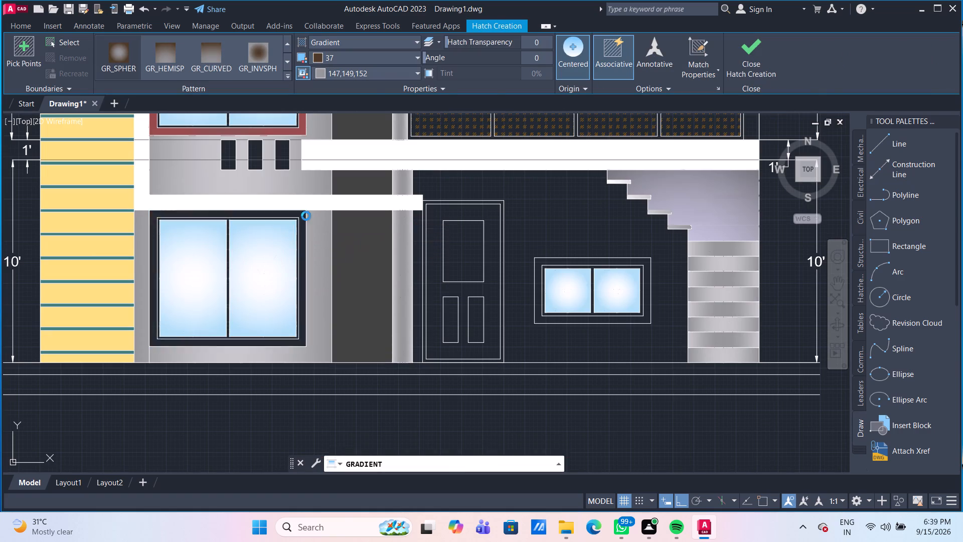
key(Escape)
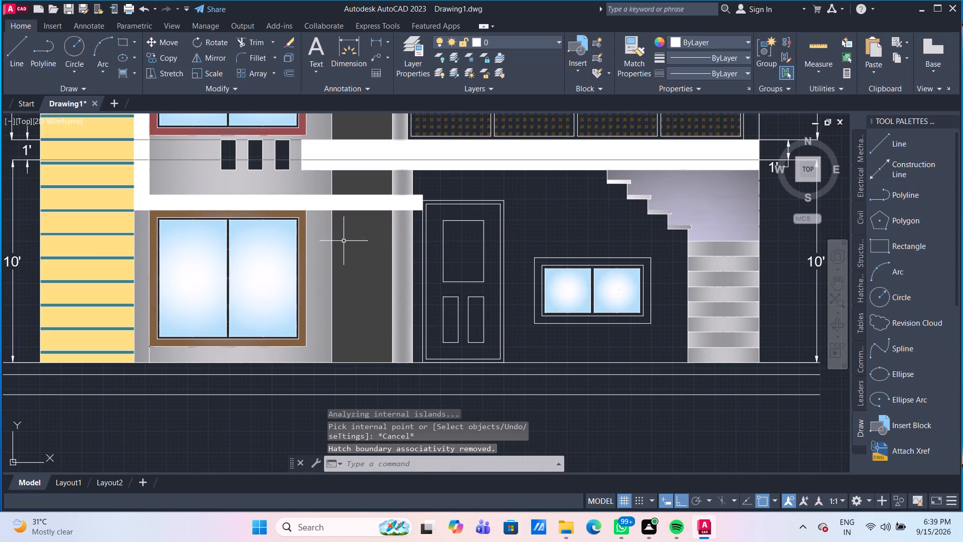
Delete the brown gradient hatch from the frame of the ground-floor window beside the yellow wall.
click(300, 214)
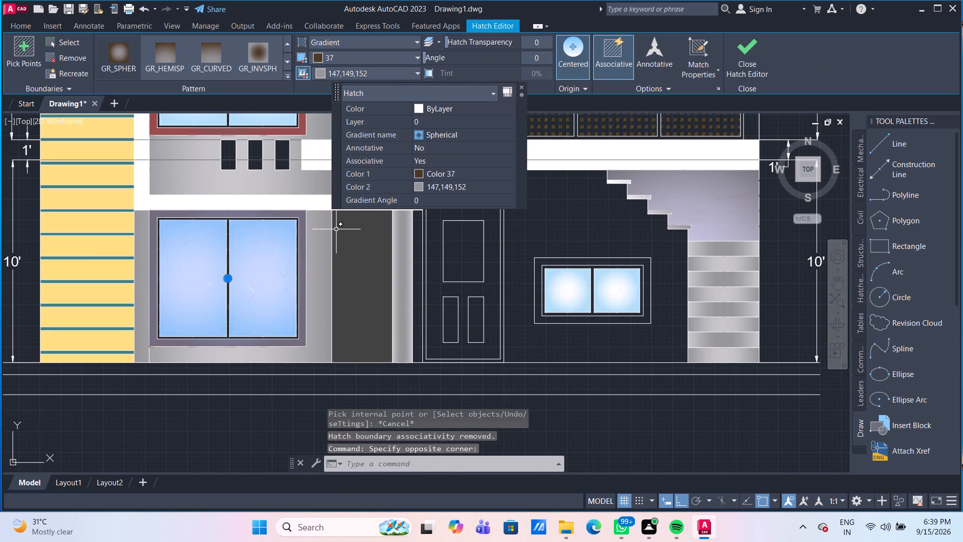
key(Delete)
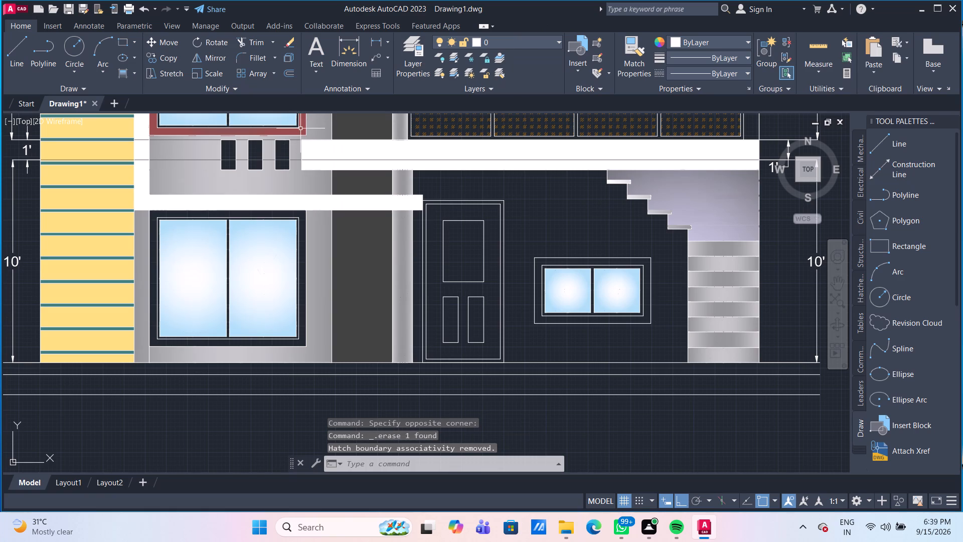
Delete the red gradient hatch from the frame of the first-floor window beside the yellow wall.
click(300, 128)
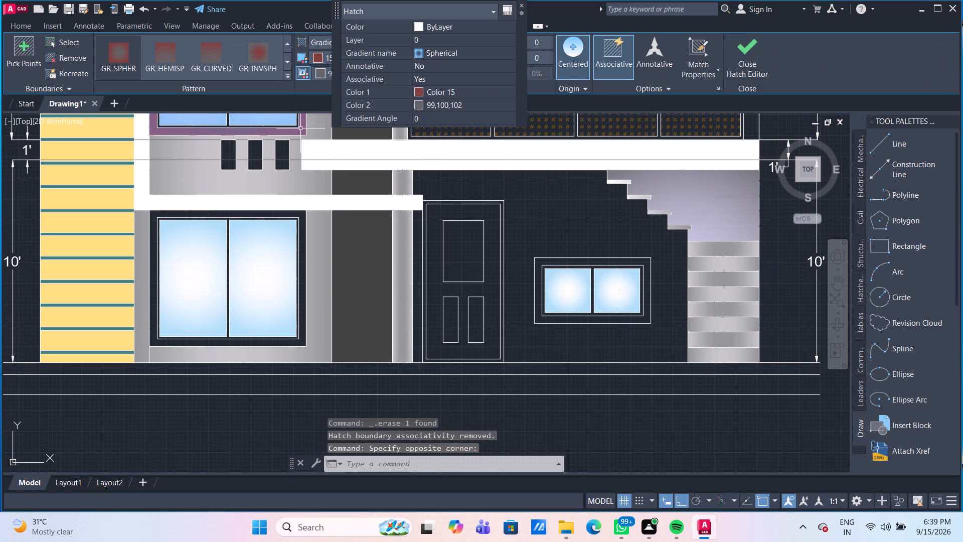
key(Delete)
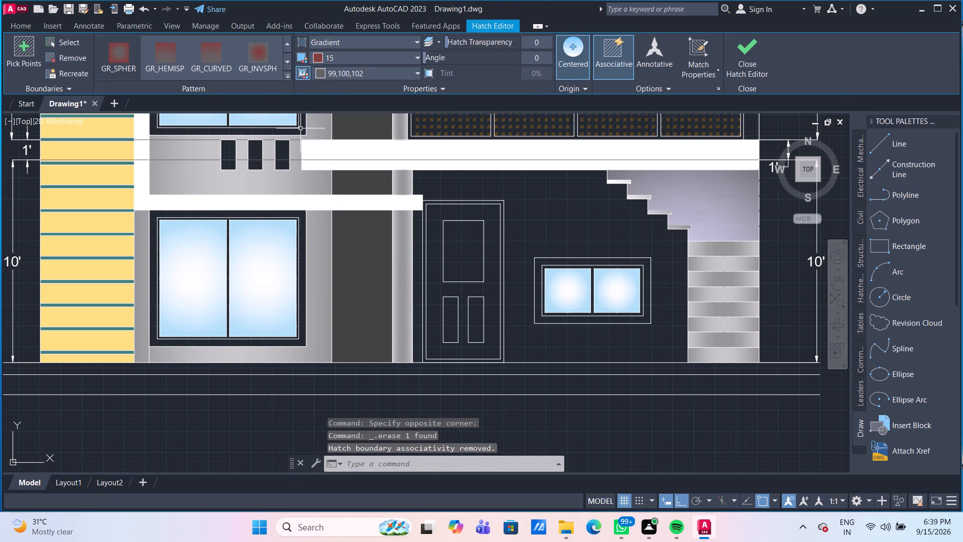
Fill the frame of the first-floor window beside the yellow wall with a spherical gradient in Color 15 and 147,149,152.
middle_drag(252, 162, 243, 250)
scroll(254, 208, down, 1)
scroll(192, 151, up, 1)
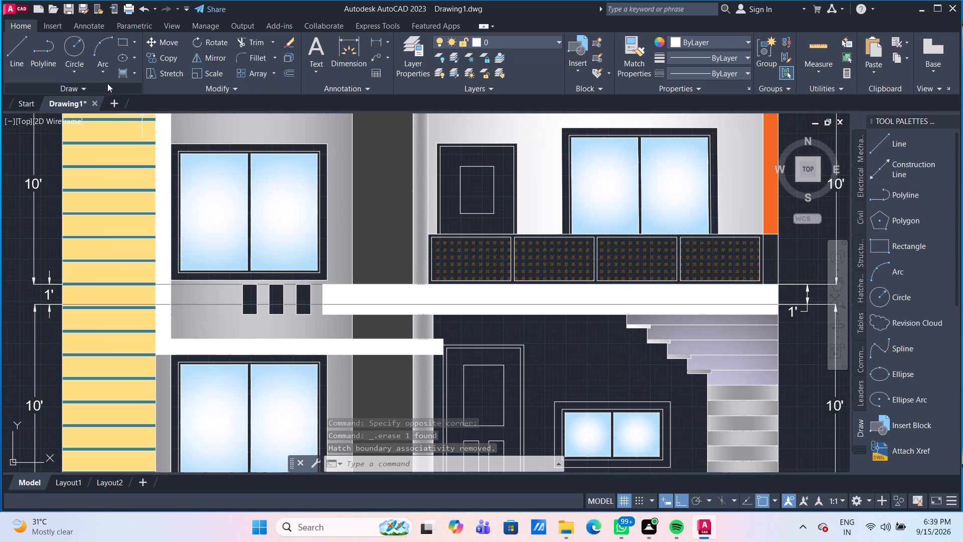
click(119, 72)
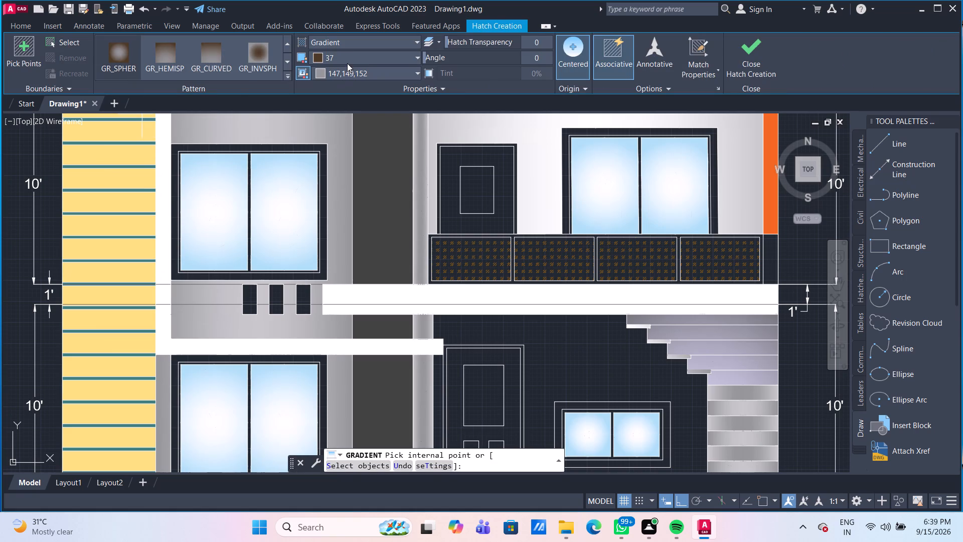
click(351, 57)
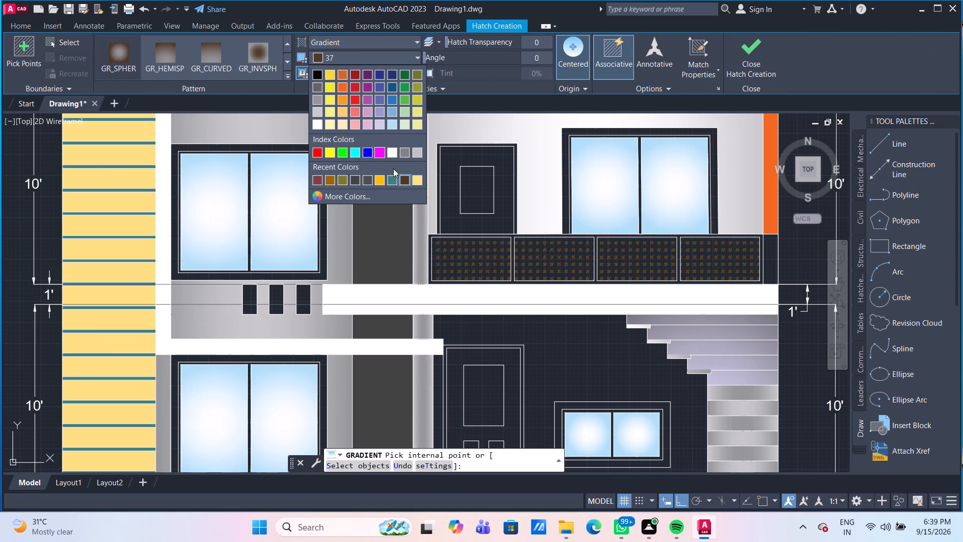
click(349, 196)
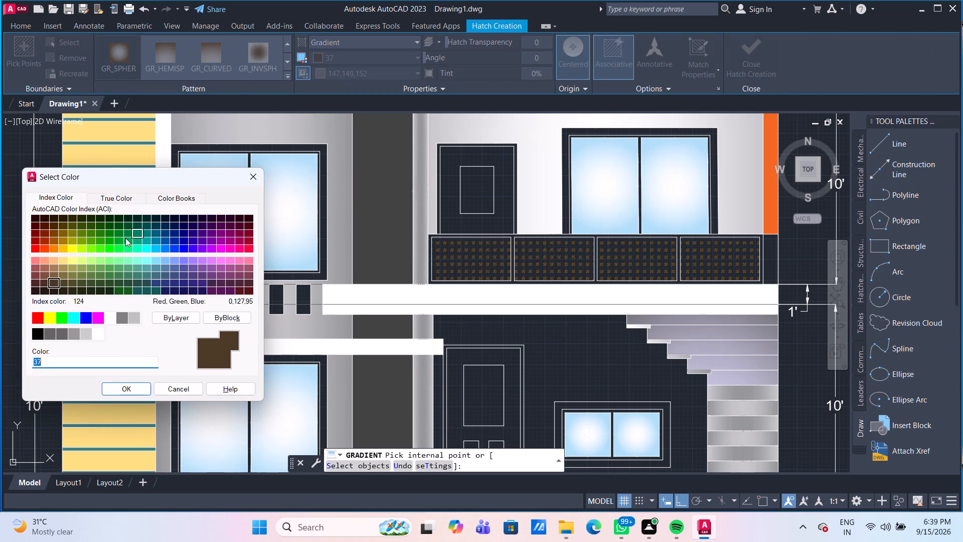
click(38, 277)
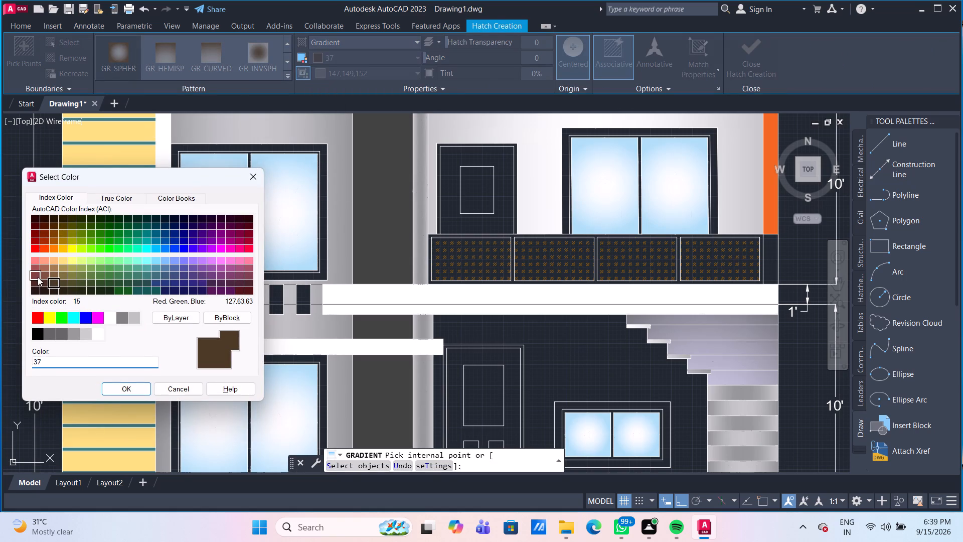
click(132, 391)
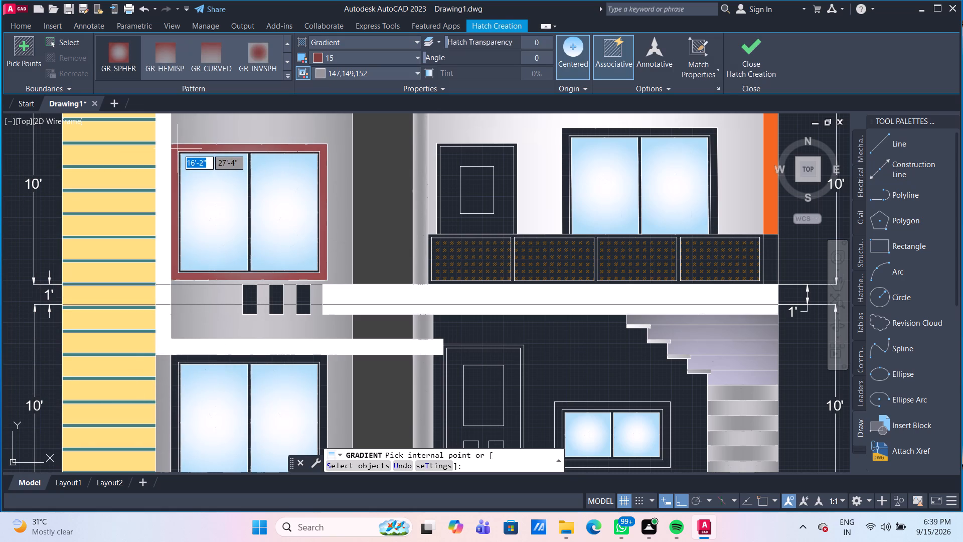
click(178, 149)
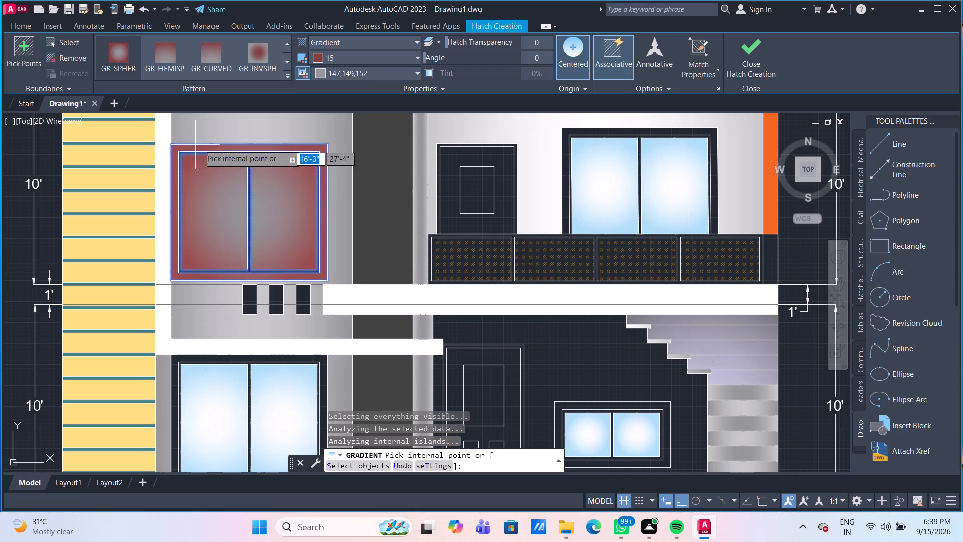
key(Escape)
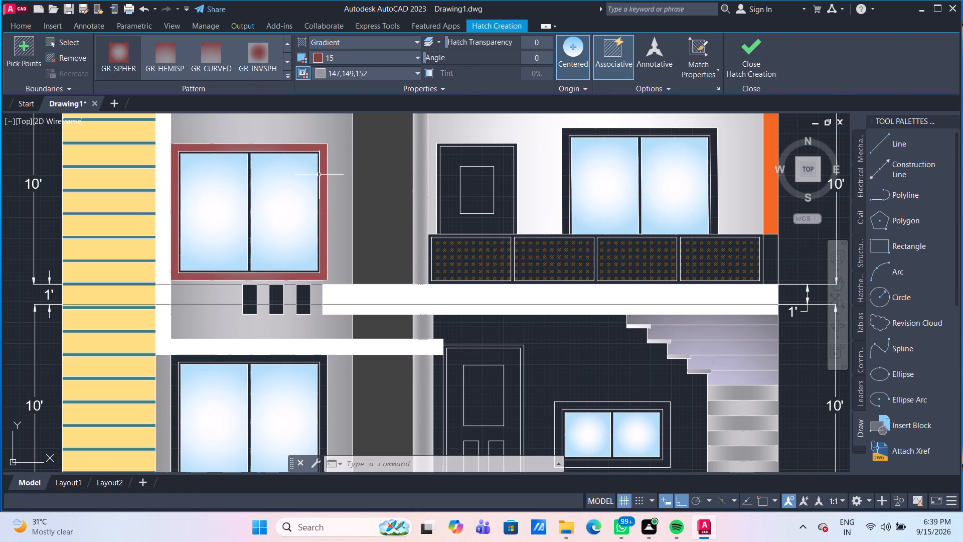
Fill the frame of the ground-floor window beside the yellow wall with the spherical gradient in Color 15 and 147,149,152.
scroll(306, 178, down, 2)
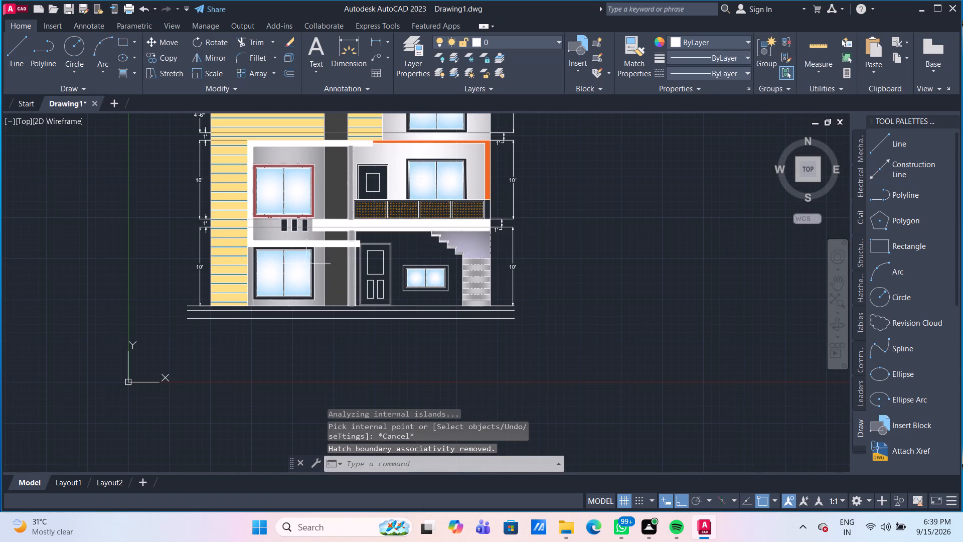
middle_drag(285, 253, 276, 193)
scroll(241, 122, up, 1)
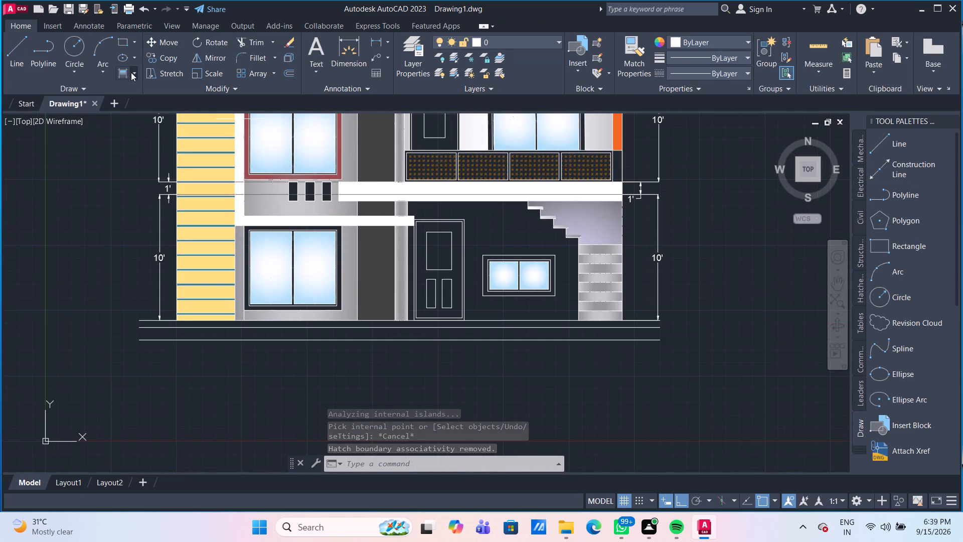
click(119, 76)
scroll(236, 204, up, 2)
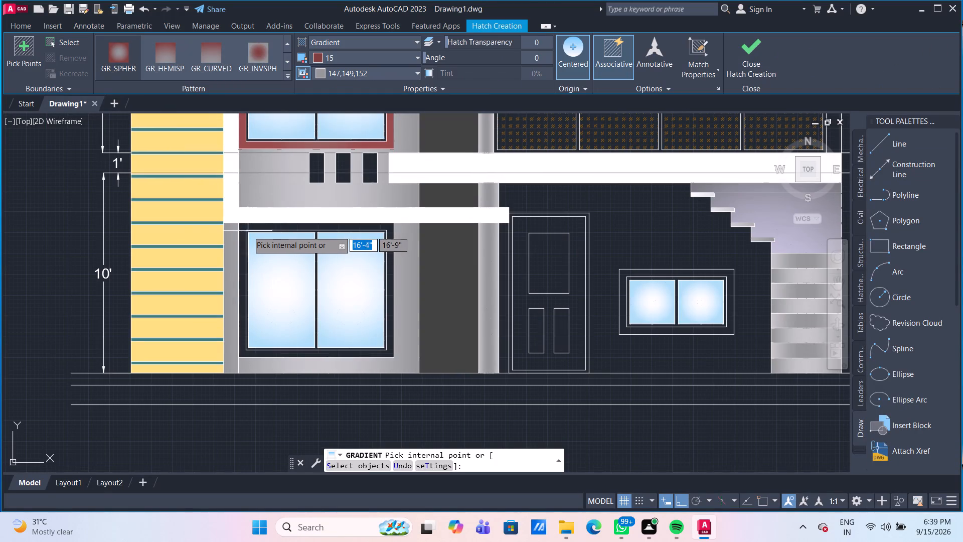
click(244, 228)
key(Escape)
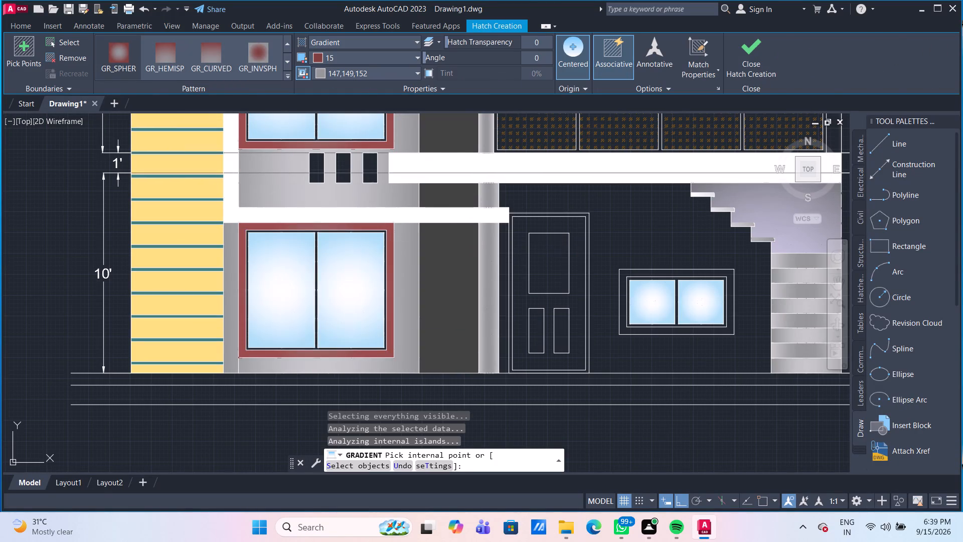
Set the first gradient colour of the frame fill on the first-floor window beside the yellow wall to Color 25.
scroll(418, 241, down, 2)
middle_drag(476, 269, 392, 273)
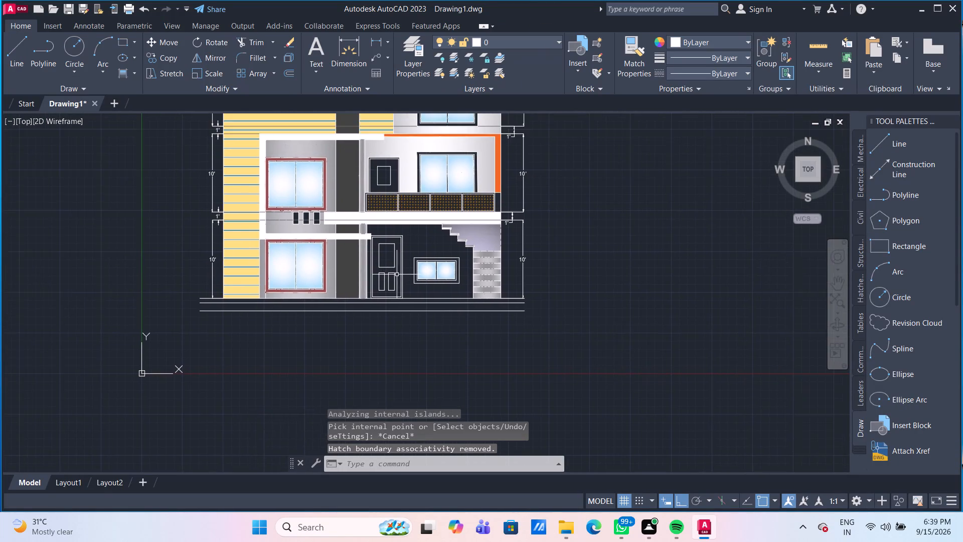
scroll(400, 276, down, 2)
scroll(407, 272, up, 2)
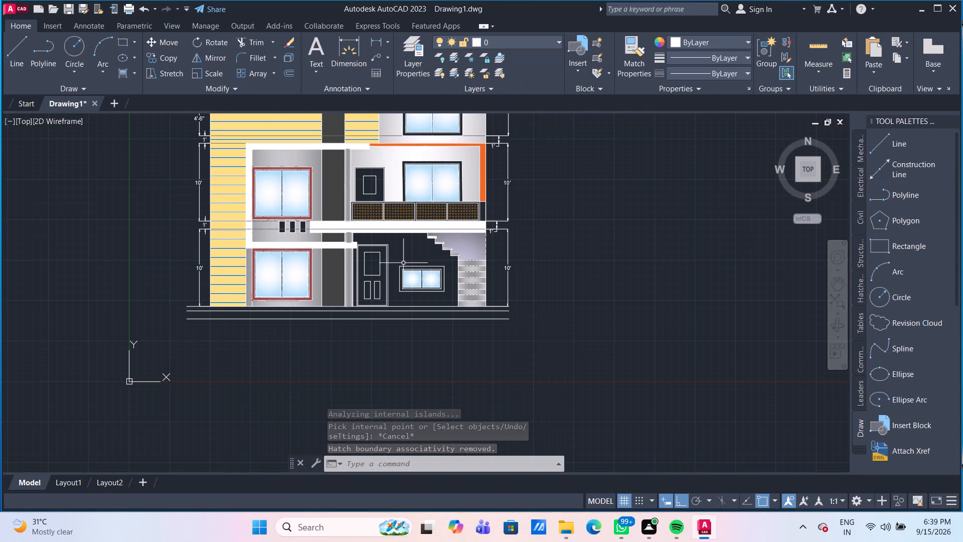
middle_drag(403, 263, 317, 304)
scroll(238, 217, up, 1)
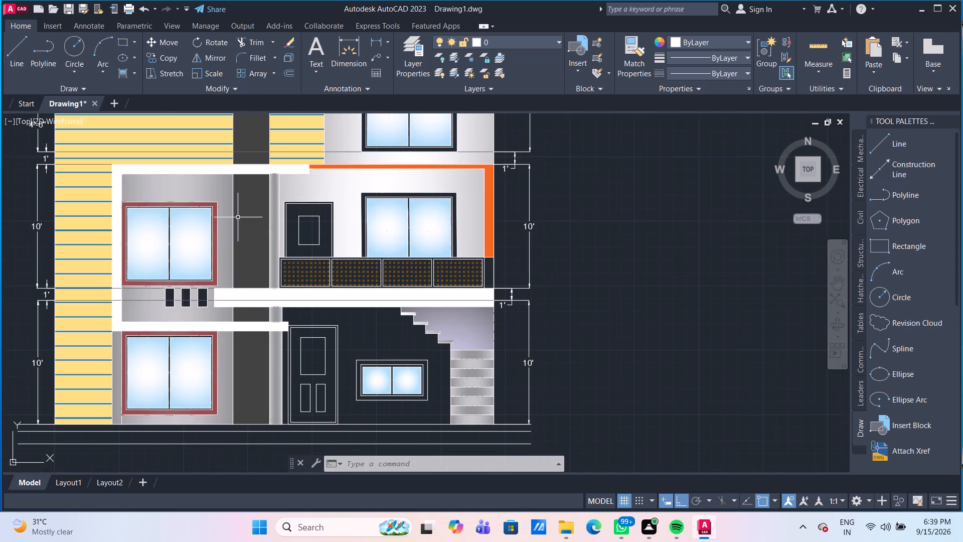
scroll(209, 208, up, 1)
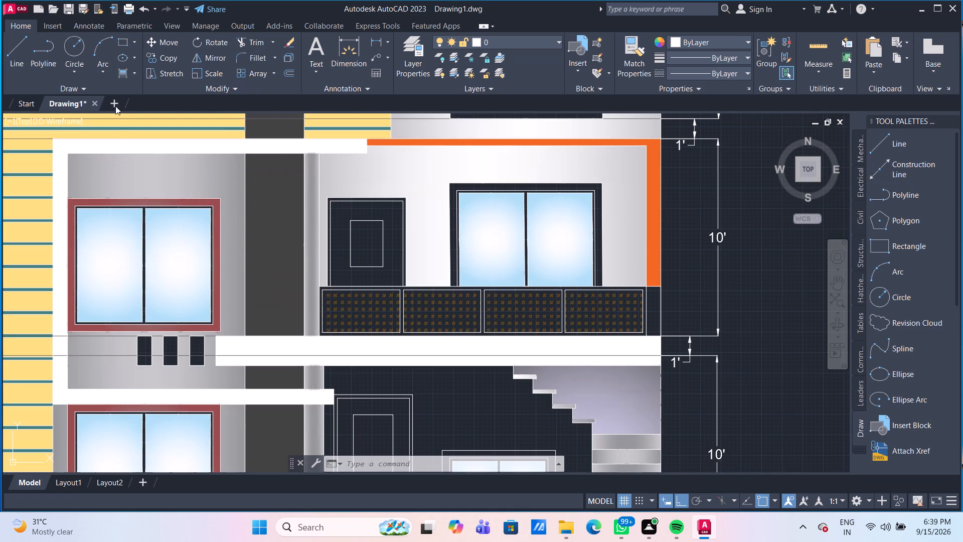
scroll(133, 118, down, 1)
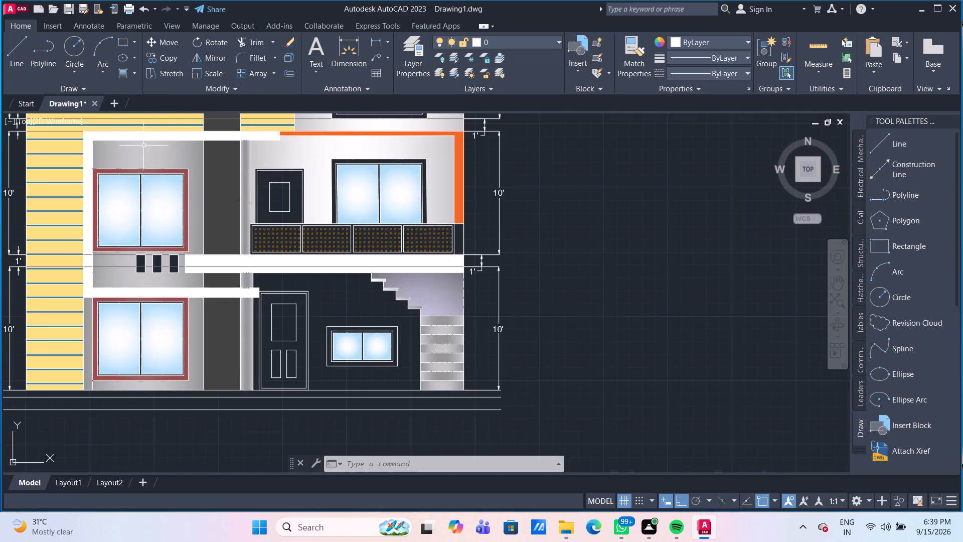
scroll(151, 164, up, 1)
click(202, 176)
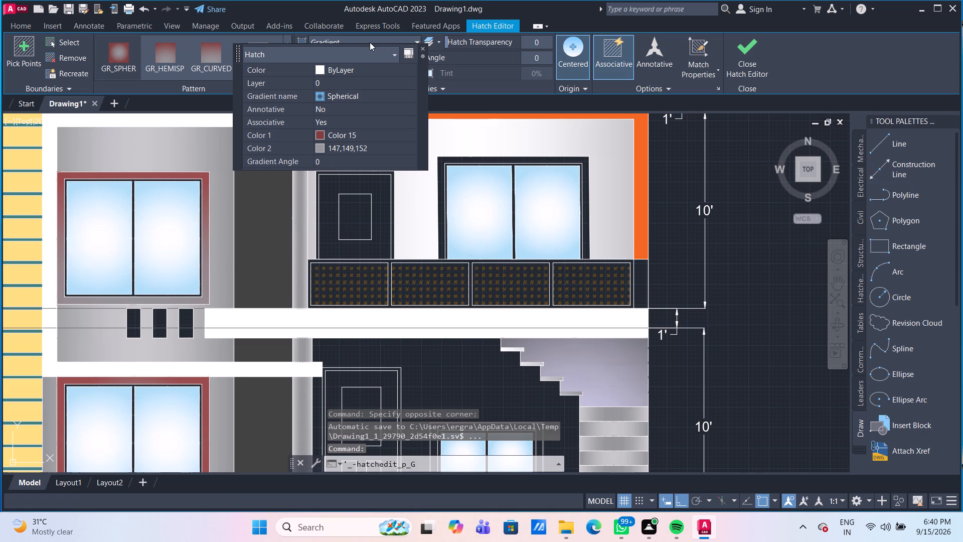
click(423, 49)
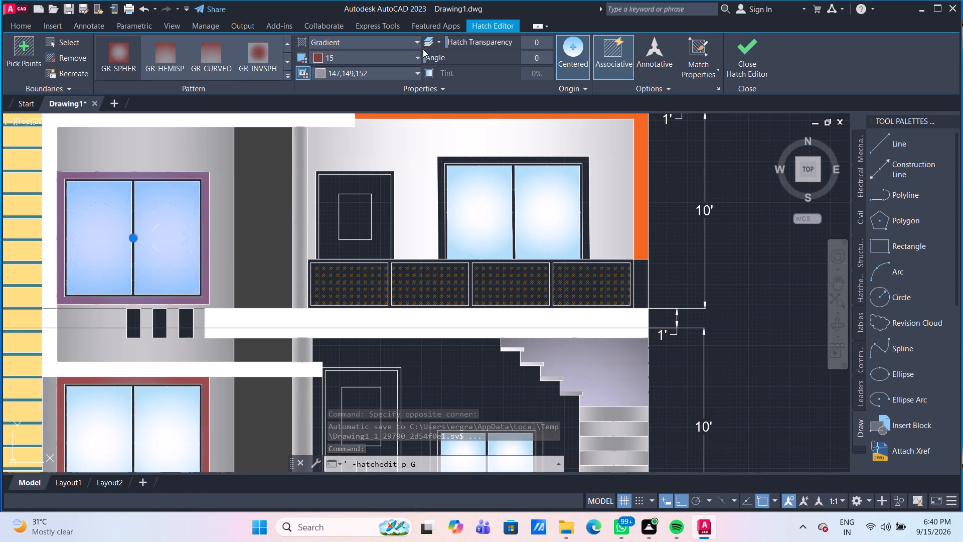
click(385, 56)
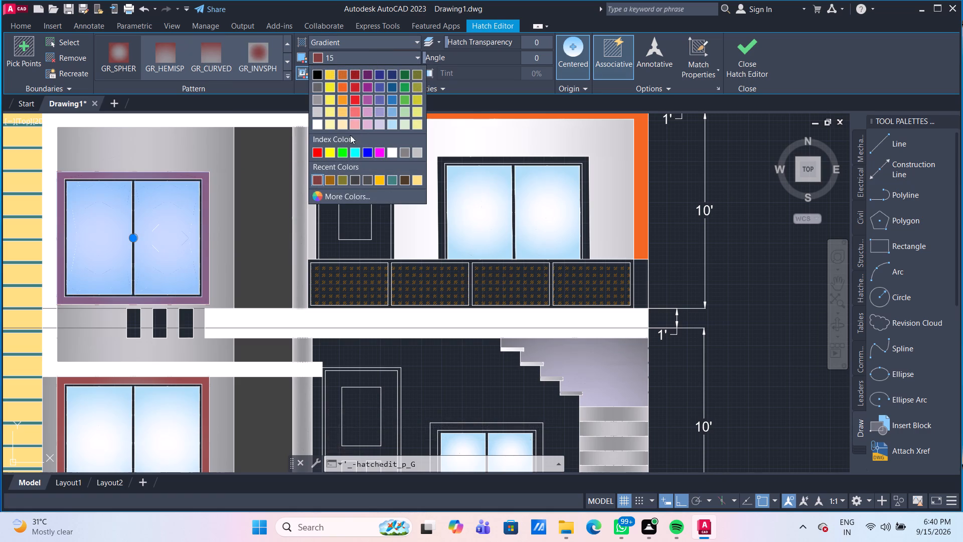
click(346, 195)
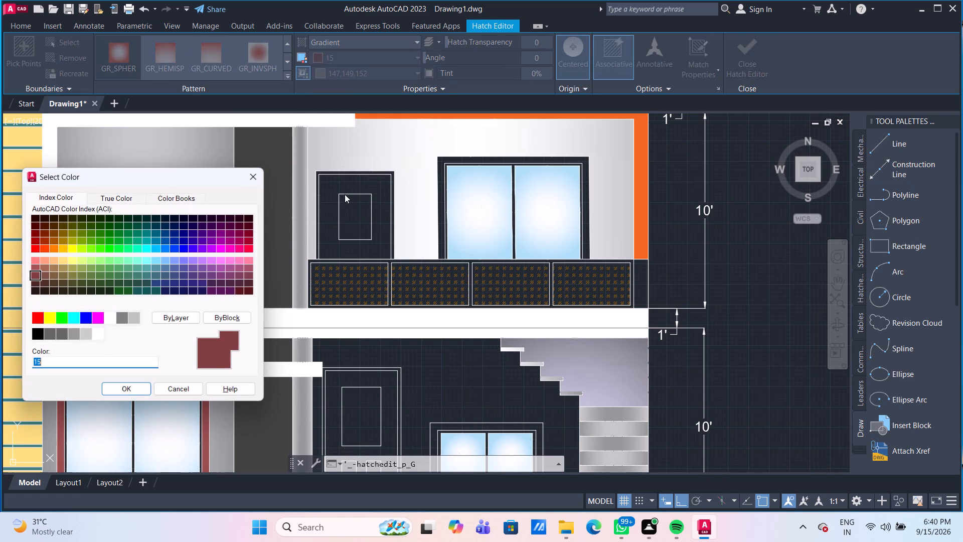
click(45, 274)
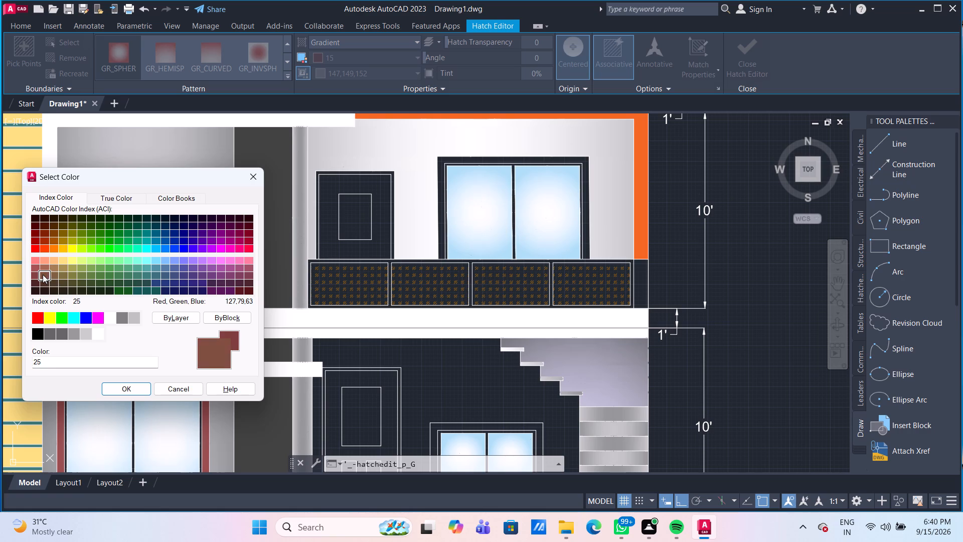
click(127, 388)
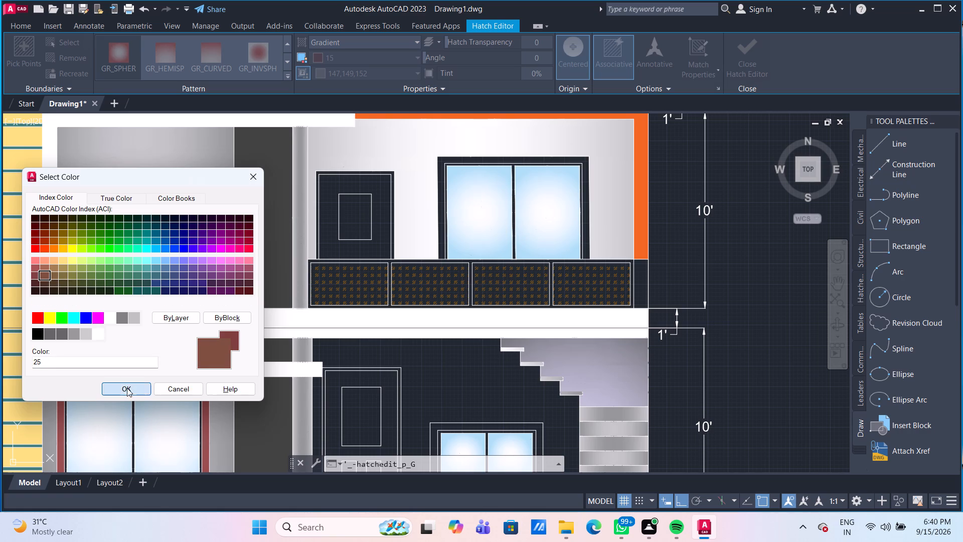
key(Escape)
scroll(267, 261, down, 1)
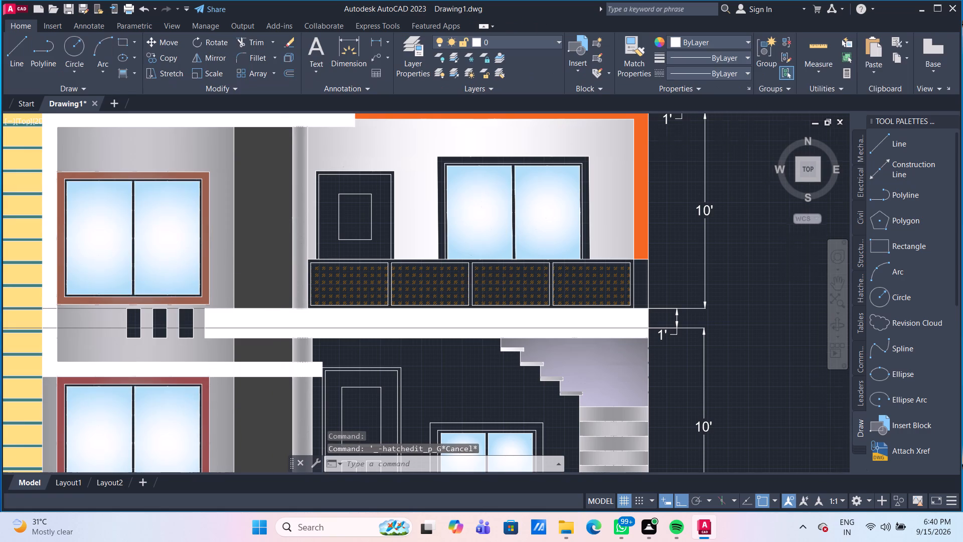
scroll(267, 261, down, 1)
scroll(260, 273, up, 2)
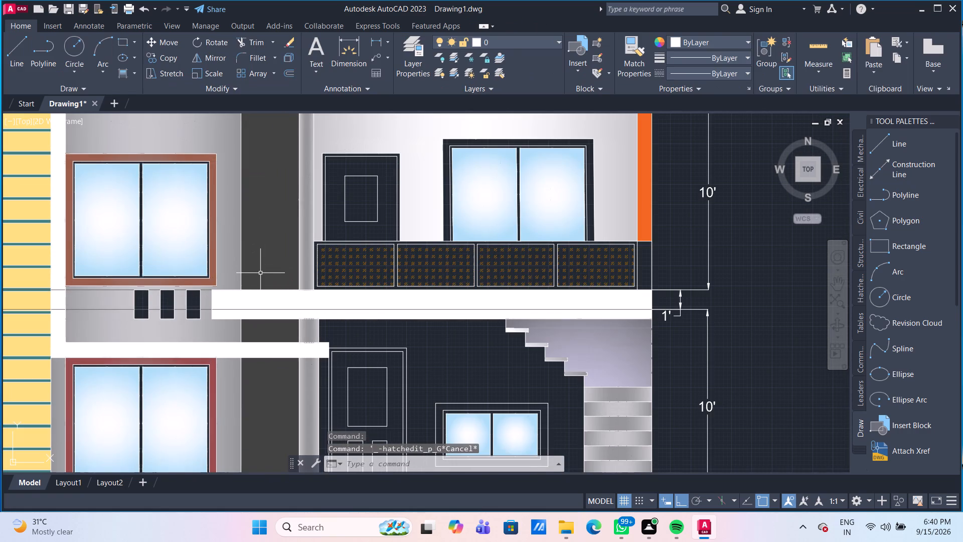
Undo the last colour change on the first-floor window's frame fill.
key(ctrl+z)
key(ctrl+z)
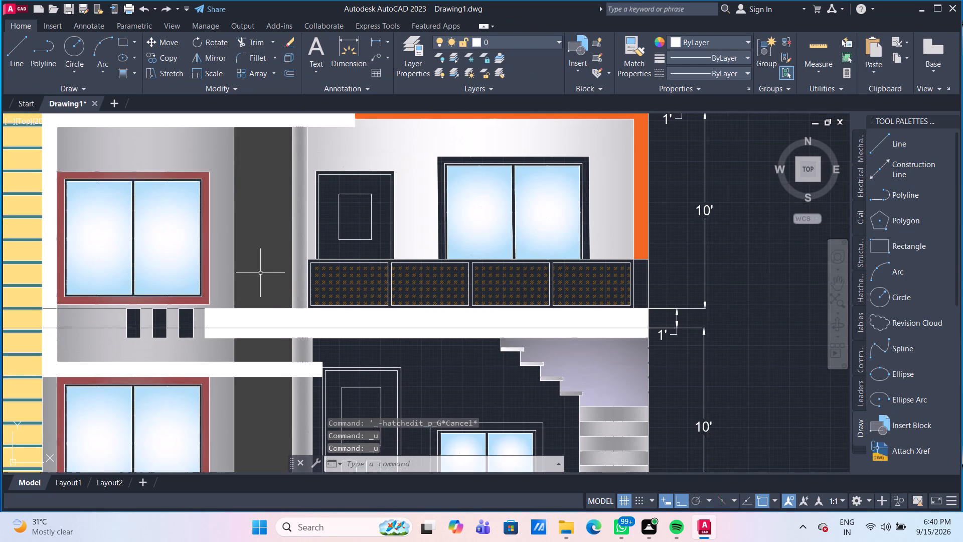
Fill the frame of the first-floor balcony window with the spherical gradient in Color 15 and 147,149,152.
scroll(260, 272, down, 1)
middle_drag(264, 275, 229, 239)
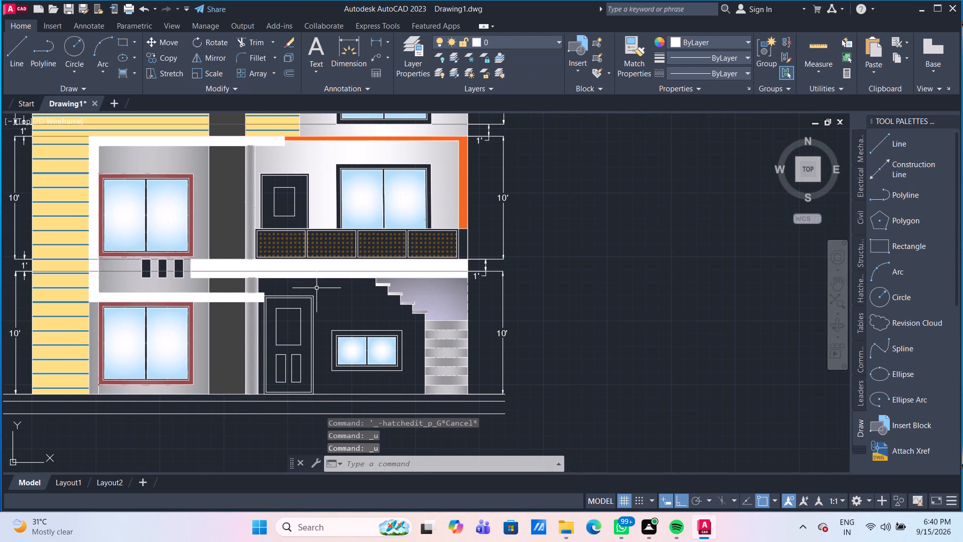
scroll(331, 237, up, 1)
middle_drag(337, 202, 237, 291)
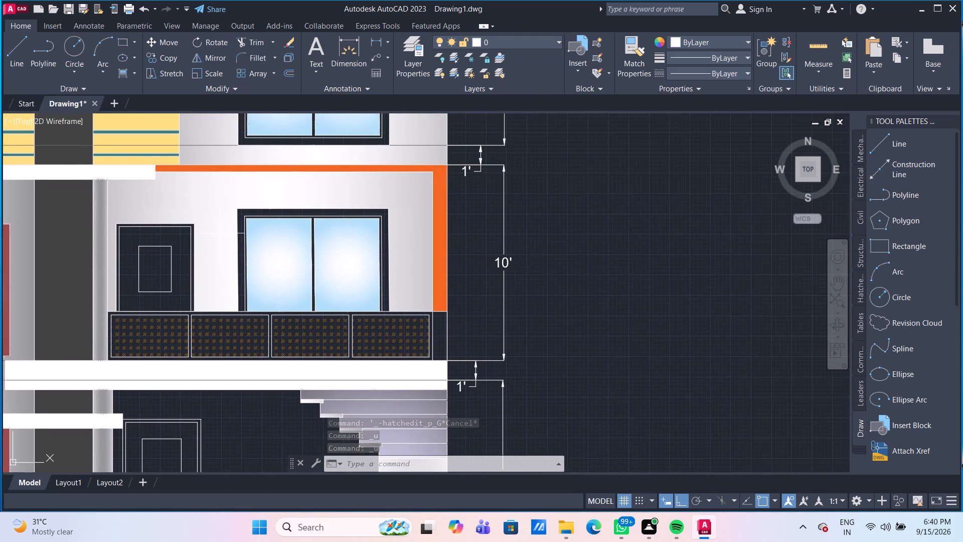
scroll(219, 231, up, 1)
click(124, 73)
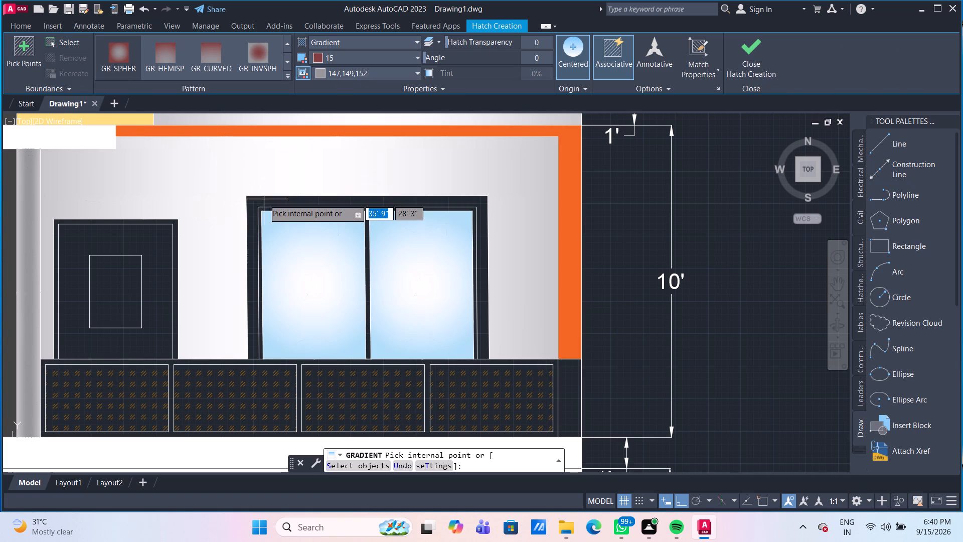
click(251, 202)
key(Escape)
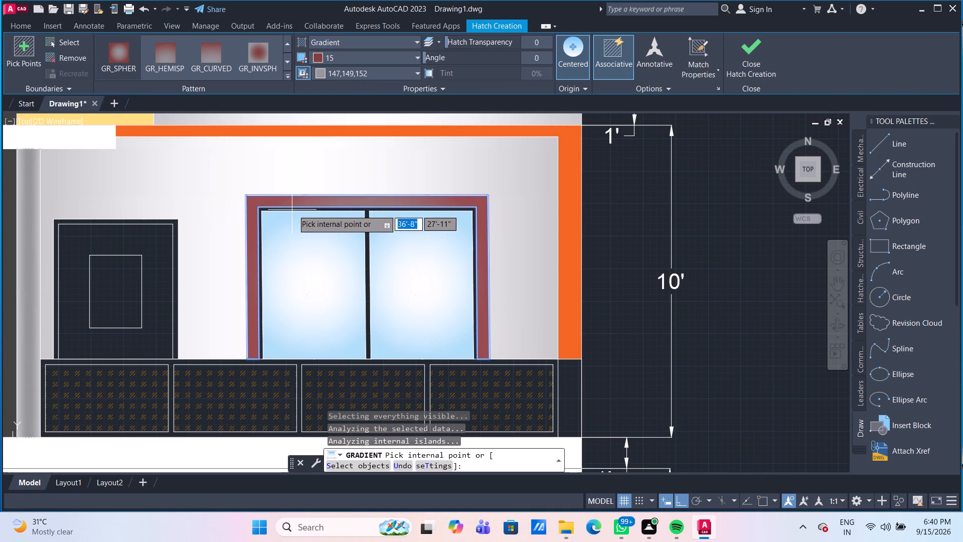
Fill the frame of the top-floor window with the spherical gradient in Color 15 and 147,149,152.
scroll(333, 198, down, 3)
middle_drag(336, 165, 280, 240)
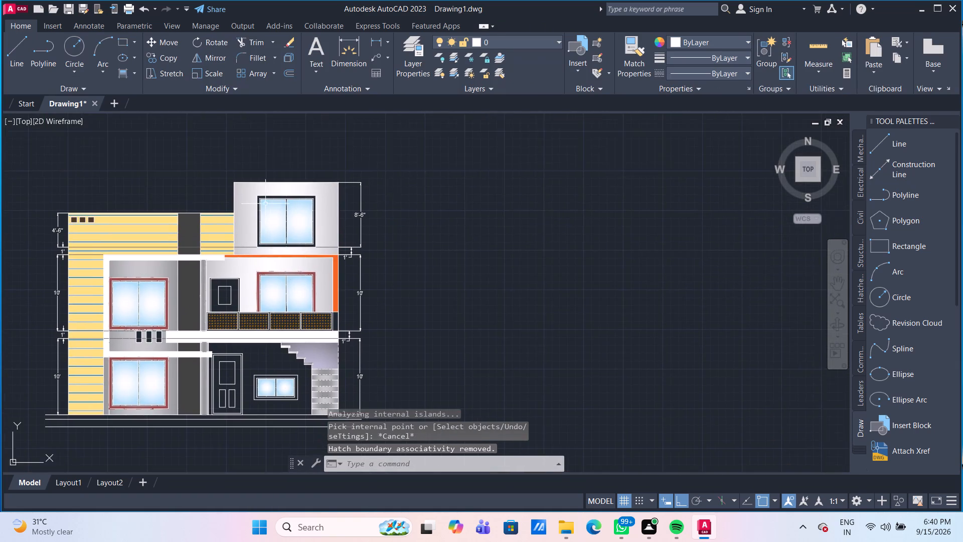
scroll(265, 203, up, 2)
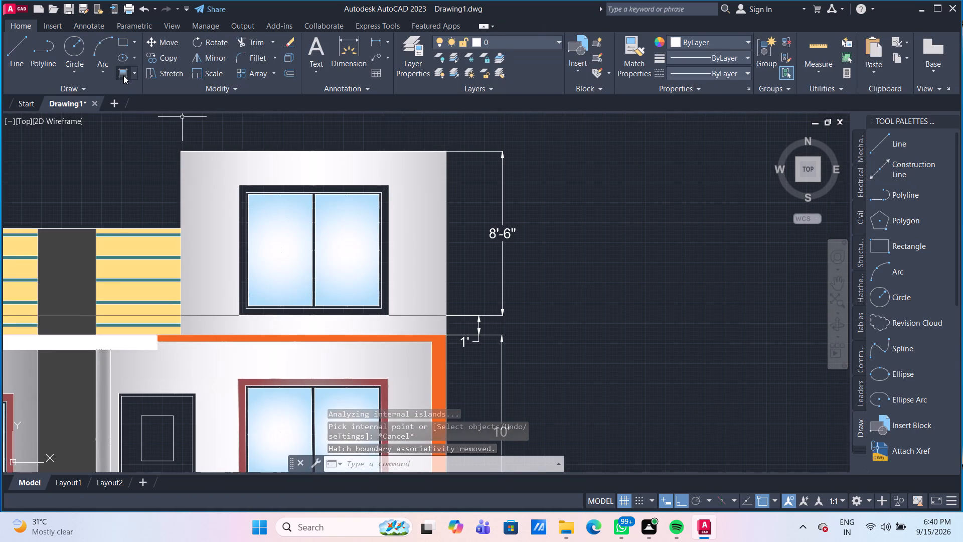
click(123, 75)
scroll(226, 174, up, 2)
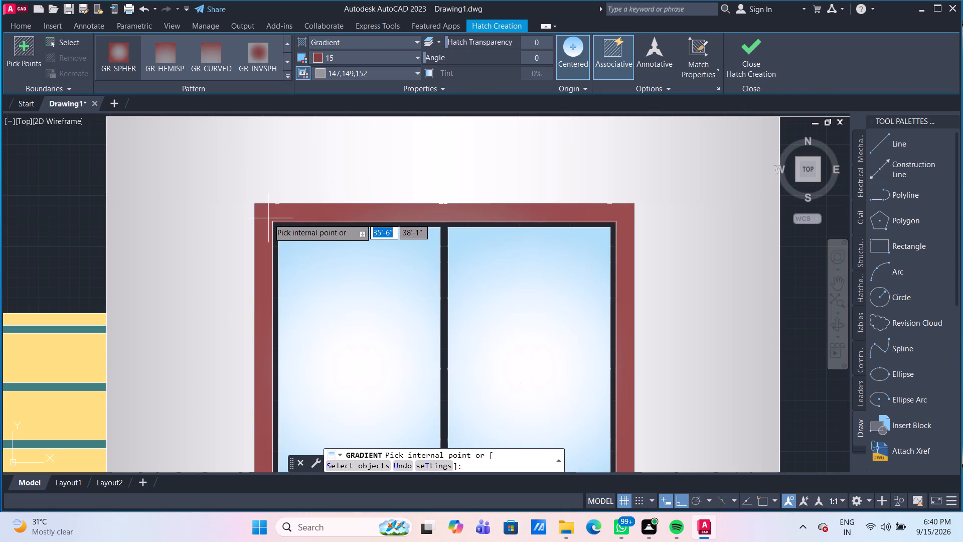
click(268, 218)
scroll(329, 262, down, 2)
key(Escape)
Fill the inner frame of the small ground-floor window beside the stairs with the spherical gradient in Color 15 and 147,149,152.
scroll(353, 290, down, 2)
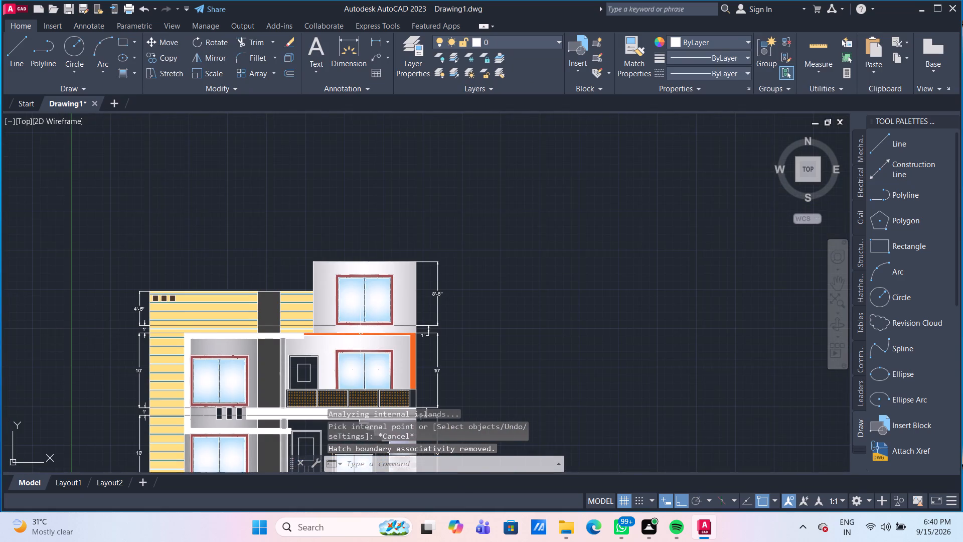
middle_drag(361, 334, 309, 200)
scroll(299, 315, up, 3)
middle_drag(296, 302, 278, 205)
click(120, 75)
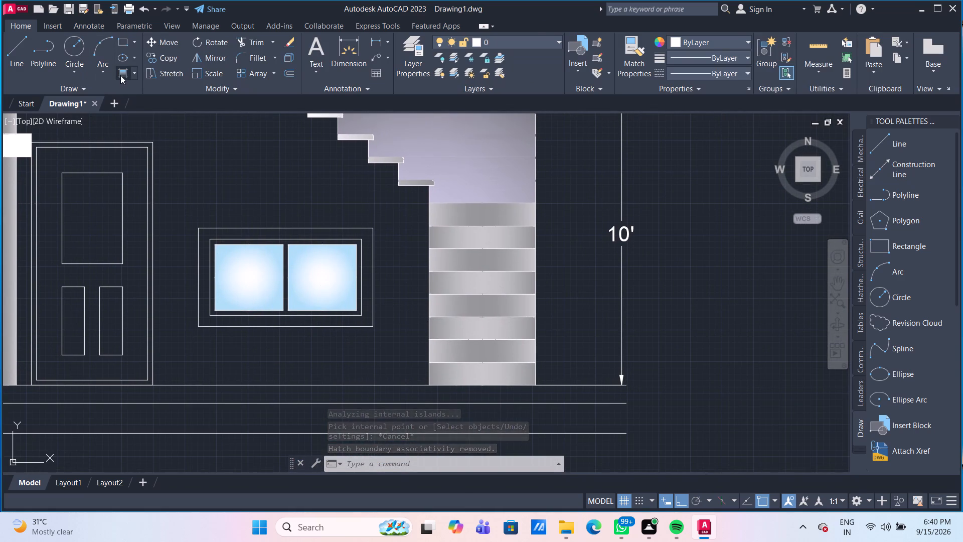
scroll(200, 215, up, 2)
scroll(214, 258, up, 2)
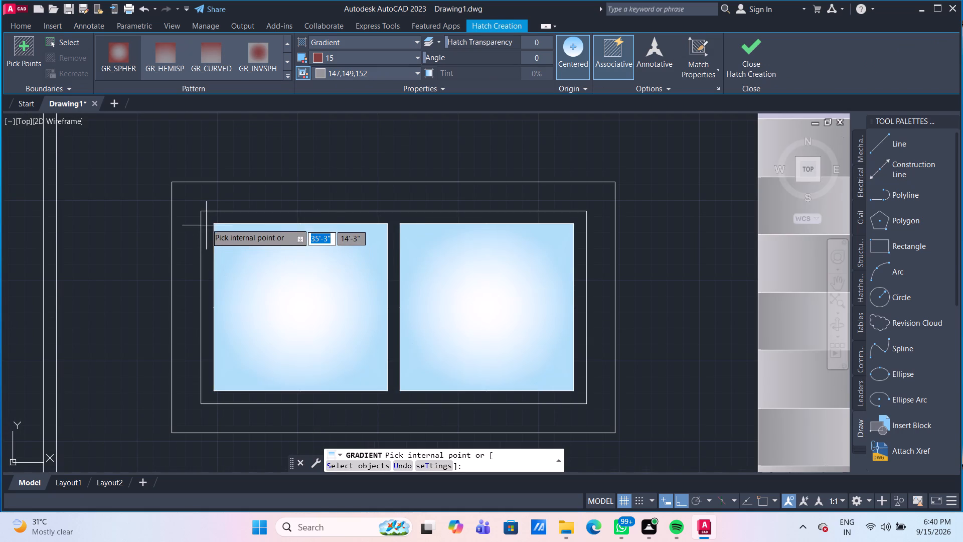
click(210, 216)
key(Escape)
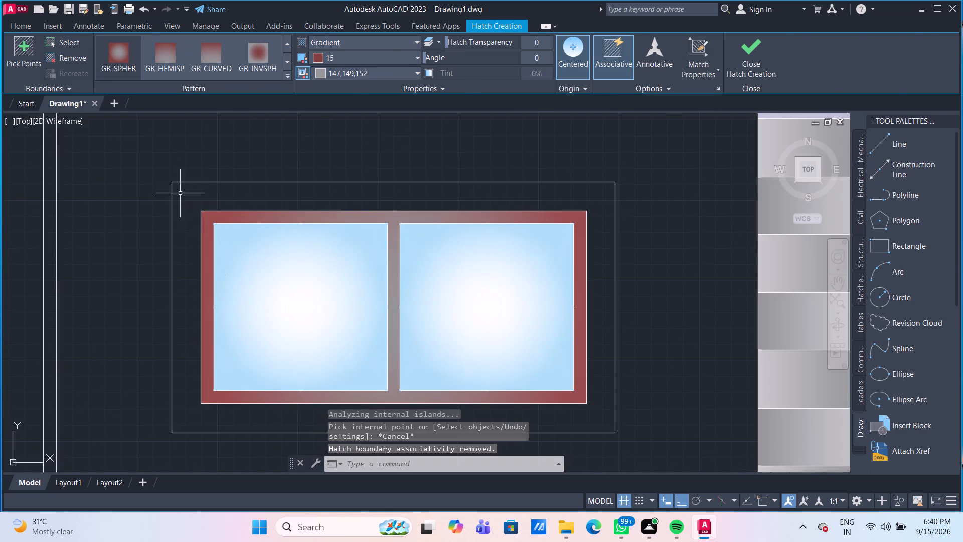
Fill the ground-floor wall around the door and small window with the hemispherical gradient in 255,255,255 and 147,149,152.
scroll(180, 193, down, 2)
middle_drag(193, 308, 220, 321)
scroll(219, 320, down, 1)
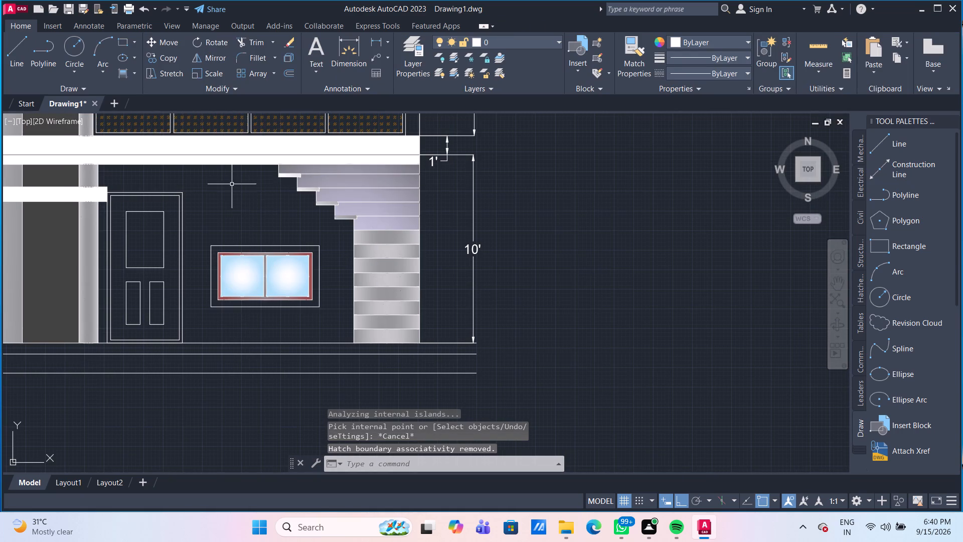
key(Escape)
middle_drag(268, 194, 297, 234)
scroll(268, 194, down, 1)
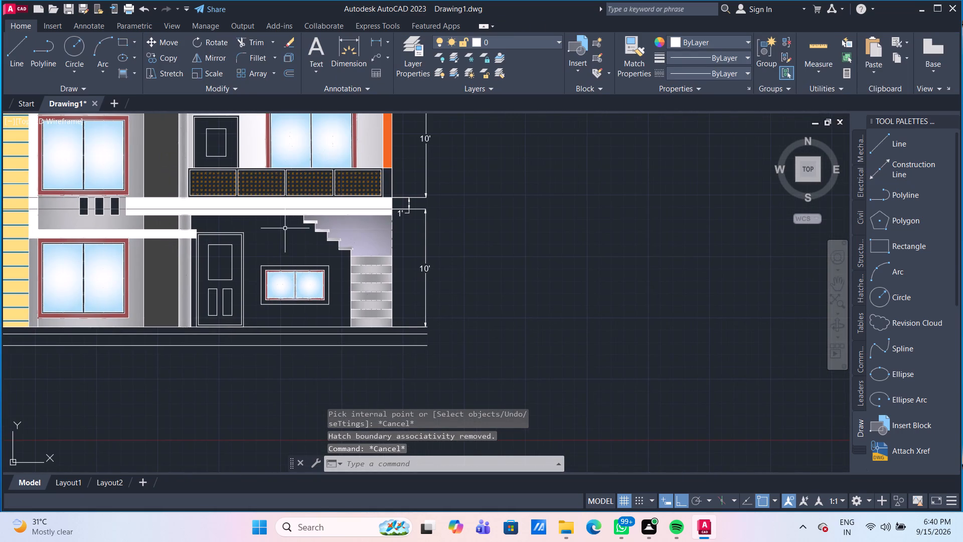
click(127, 71)
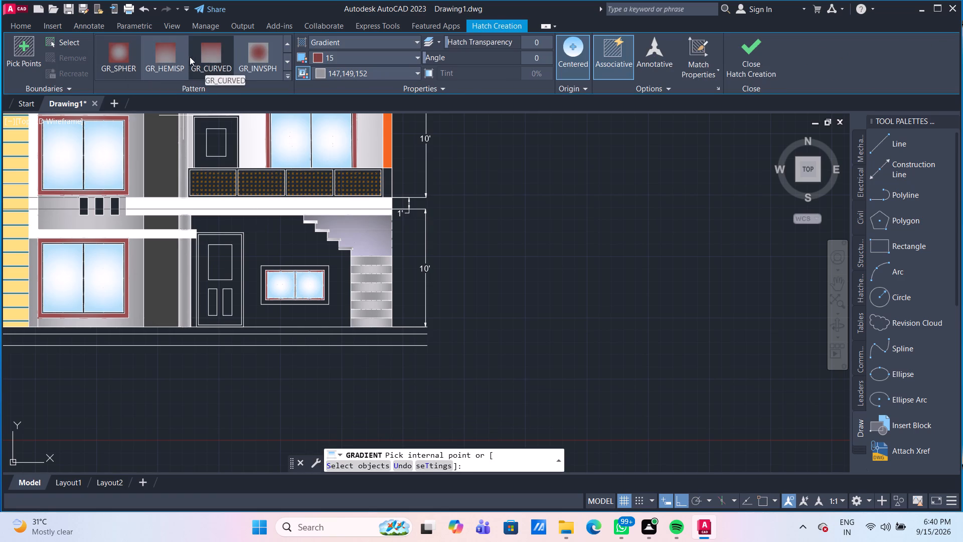
click(284, 61)
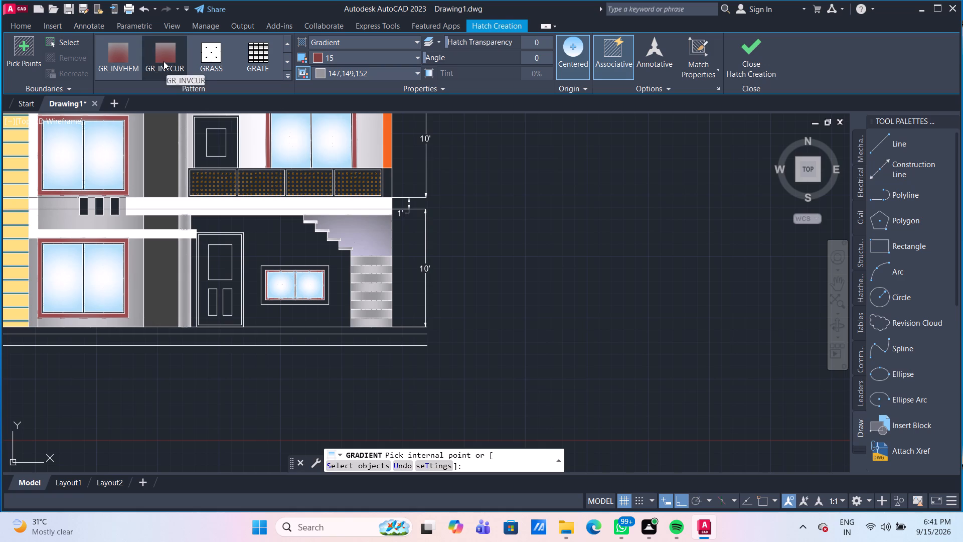
click(164, 61)
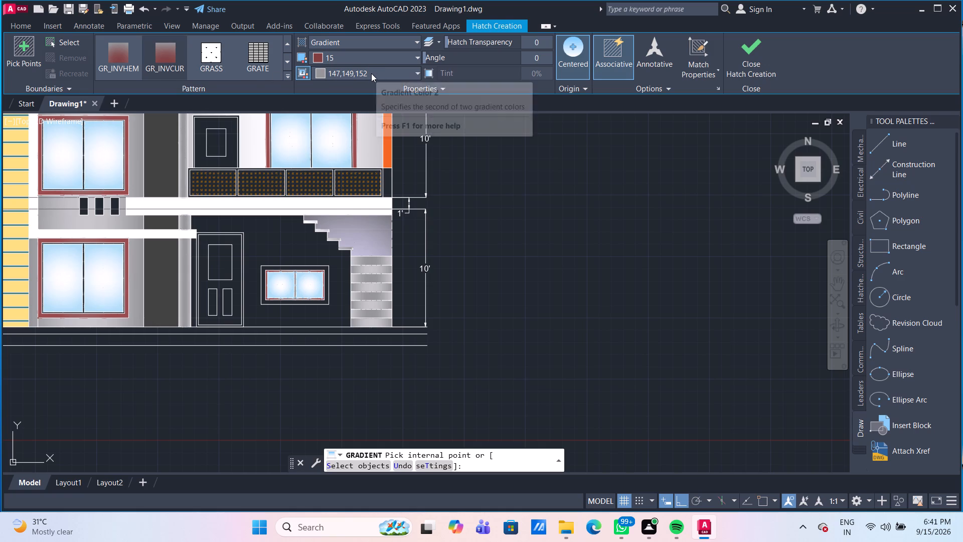
click(363, 63)
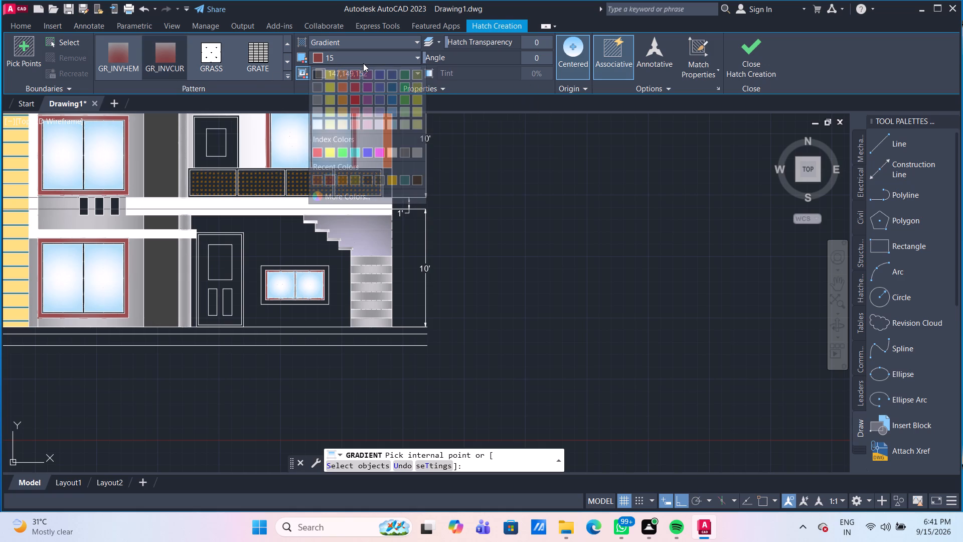
click(314, 100)
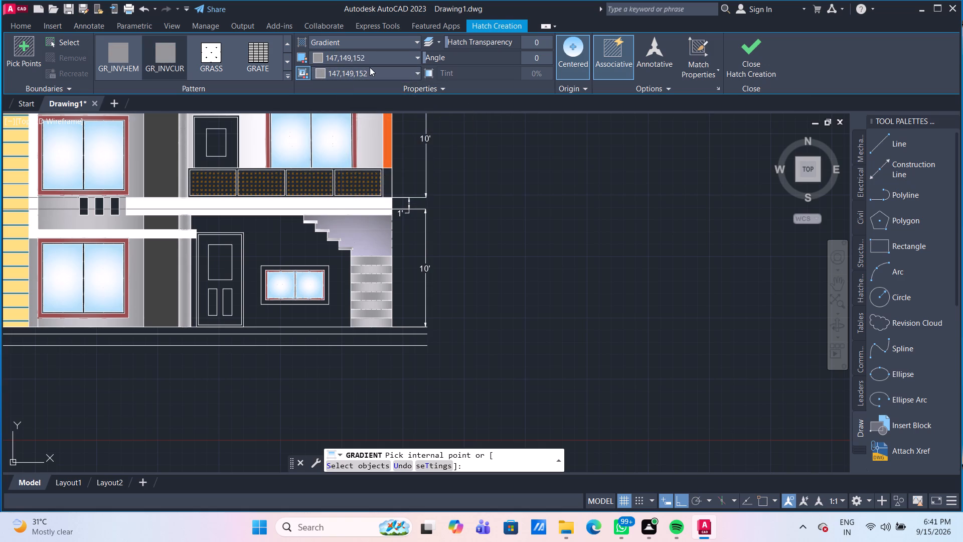
click(370, 62)
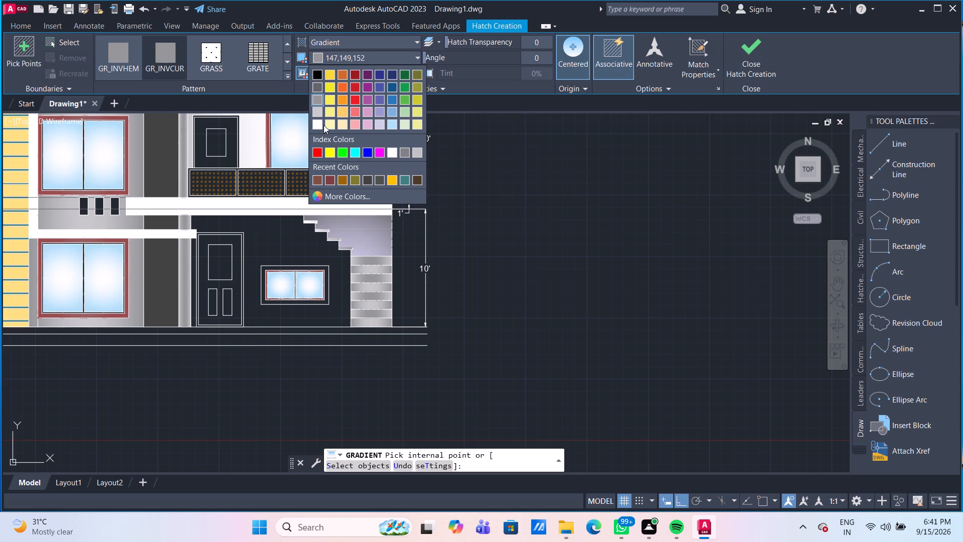
click(321, 124)
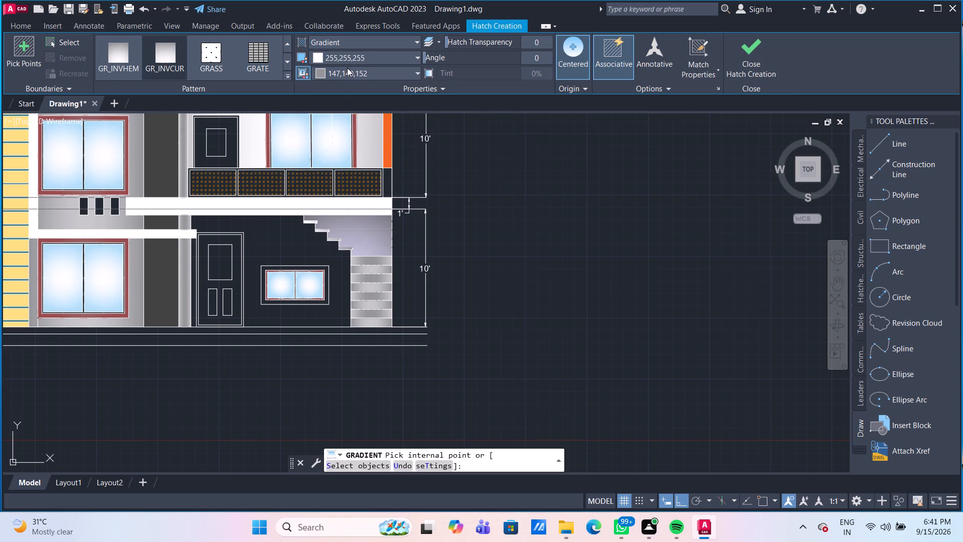
click(288, 45)
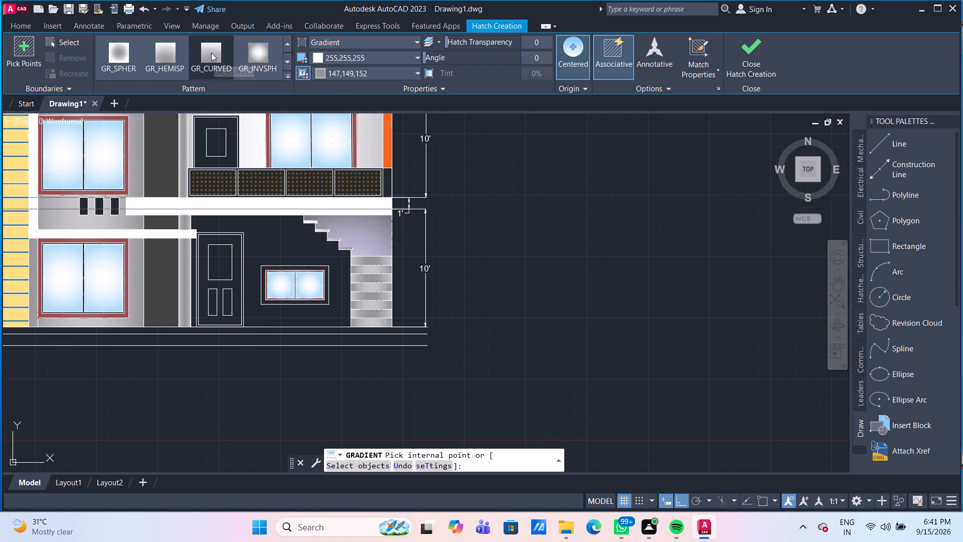
click(172, 51)
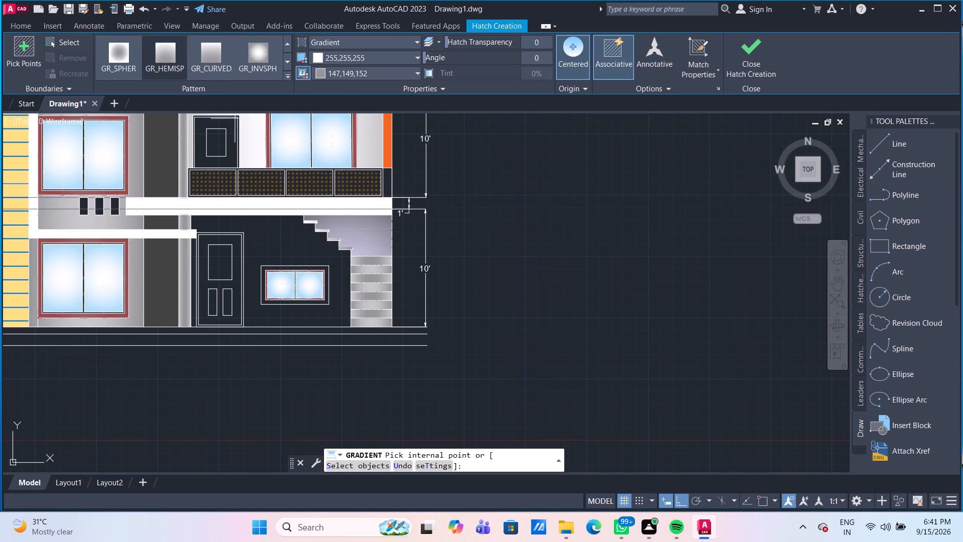
click(272, 245)
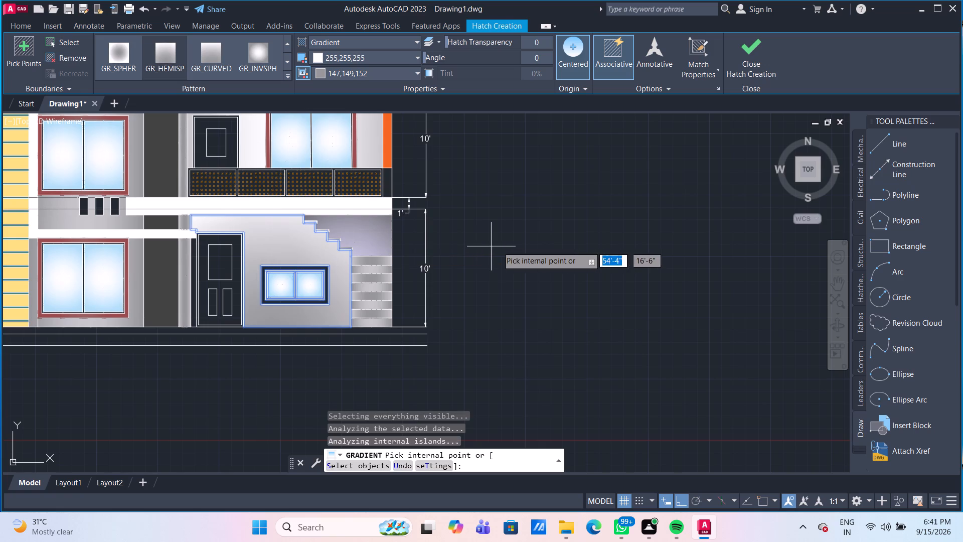
key(Escape)
Examine the filled ground-floor wall, door, small window and staircase for areas still lacking colour.
scroll(501, 246, down, 2)
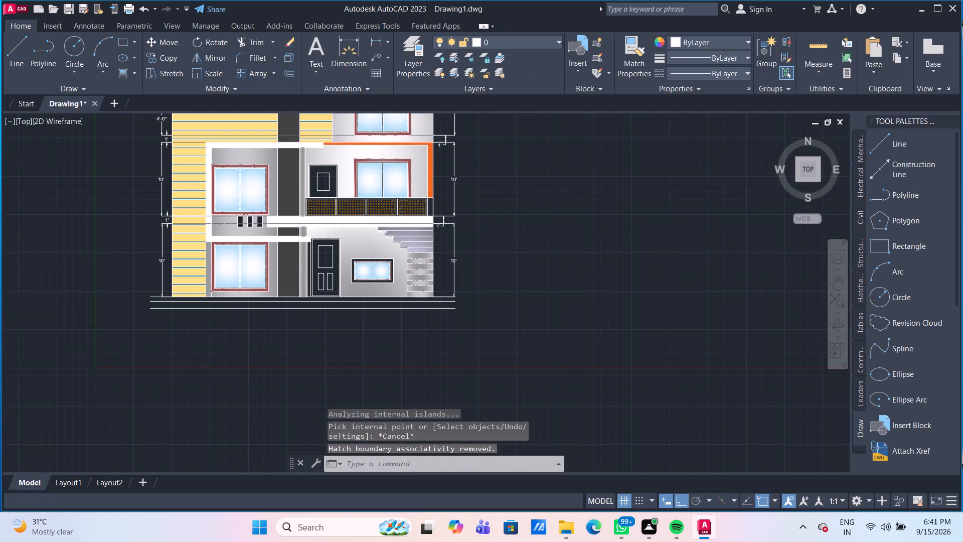
middle_drag(502, 235, 449, 247)
scroll(418, 272, up, 2)
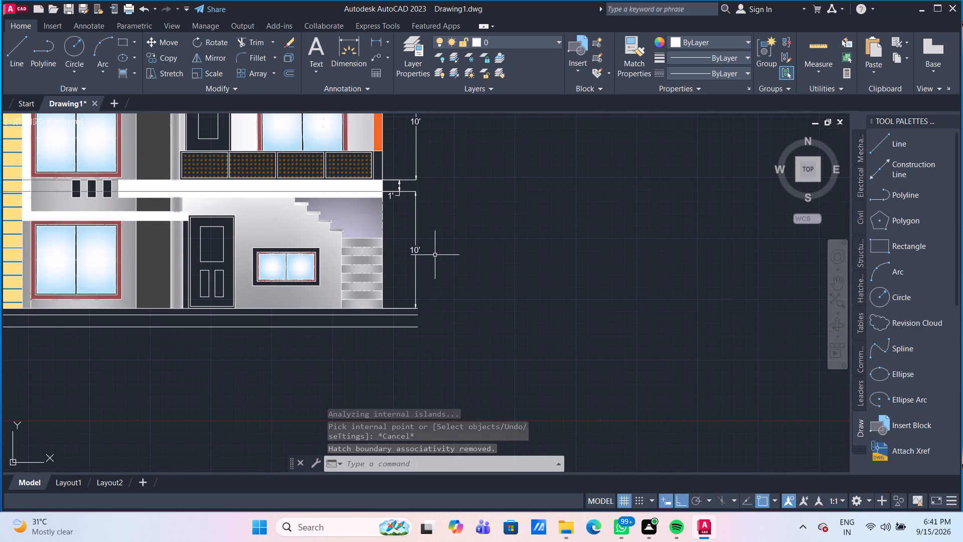
middle_drag(433, 252, 461, 310)
scroll(345, 324, up, 1)
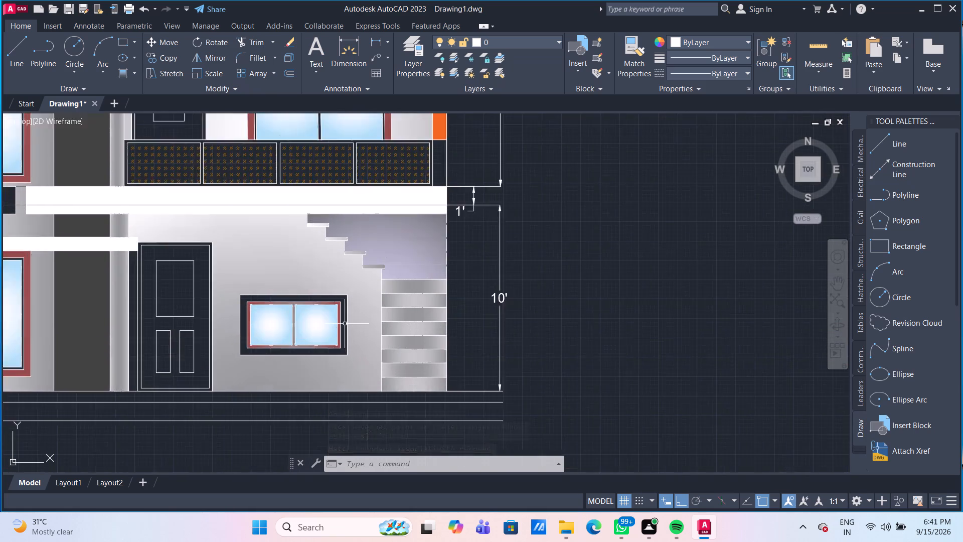
scroll(345, 324, up, 1)
middle_drag(335, 280, 328, 257)
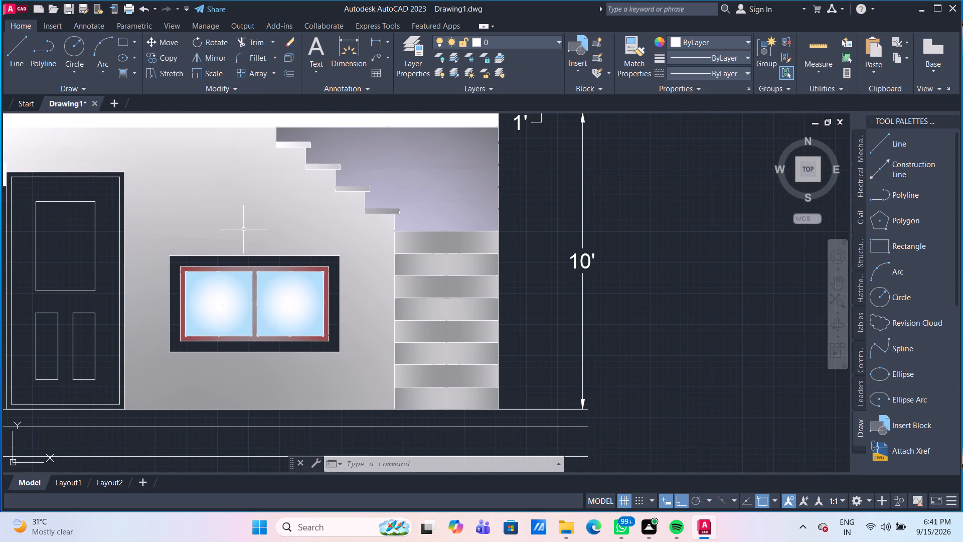
scroll(243, 229, down, 1)
scroll(152, 181, down, 1)
middle_drag(157, 182, 240, 196)
scroll(270, 237, up, 2)
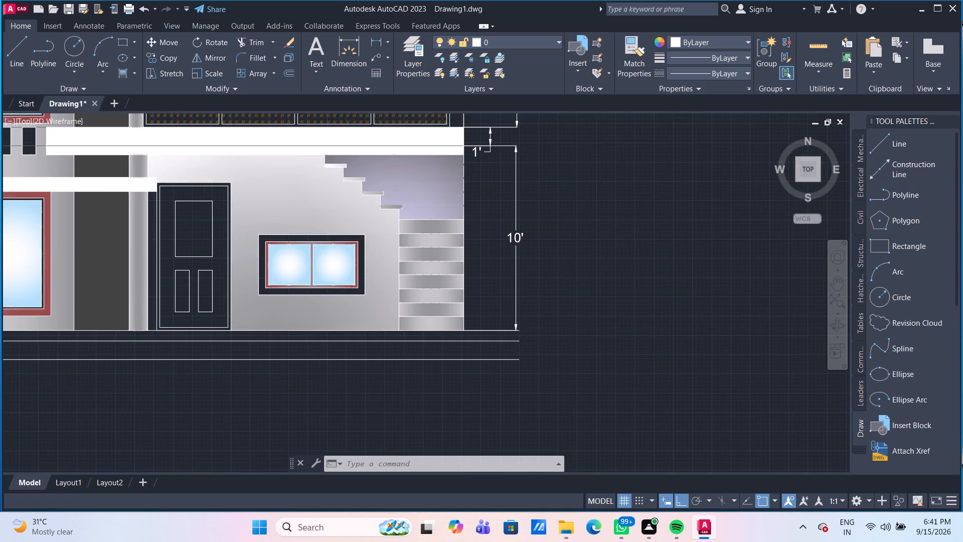
scroll(300, 236, down, 1)
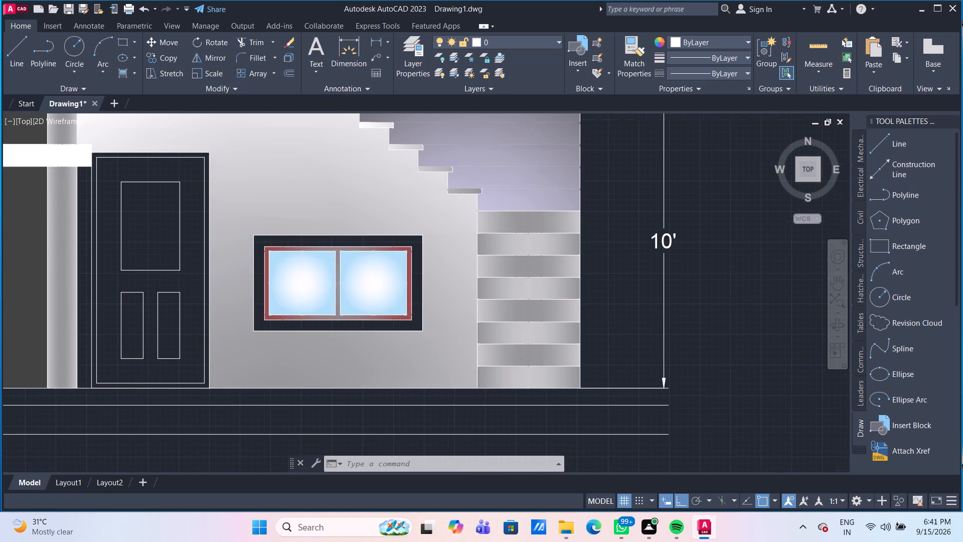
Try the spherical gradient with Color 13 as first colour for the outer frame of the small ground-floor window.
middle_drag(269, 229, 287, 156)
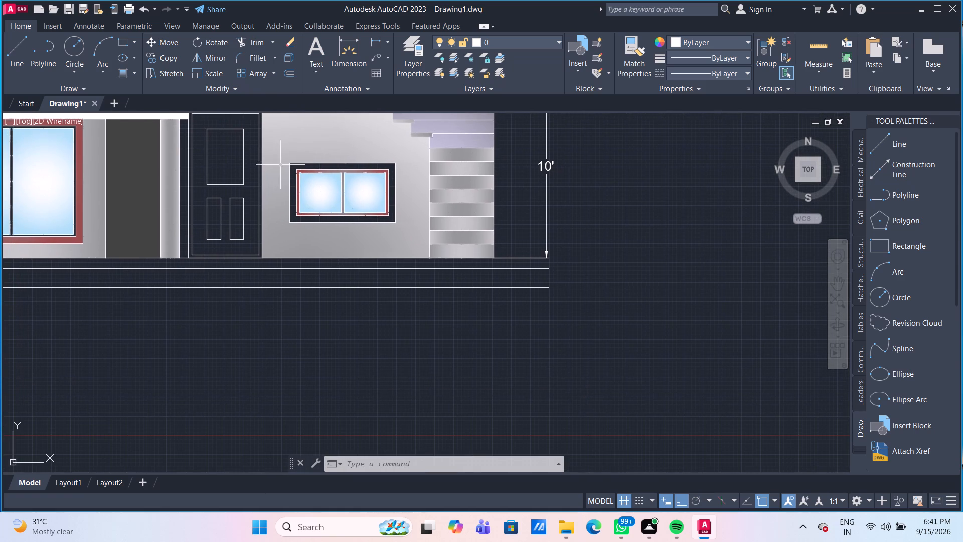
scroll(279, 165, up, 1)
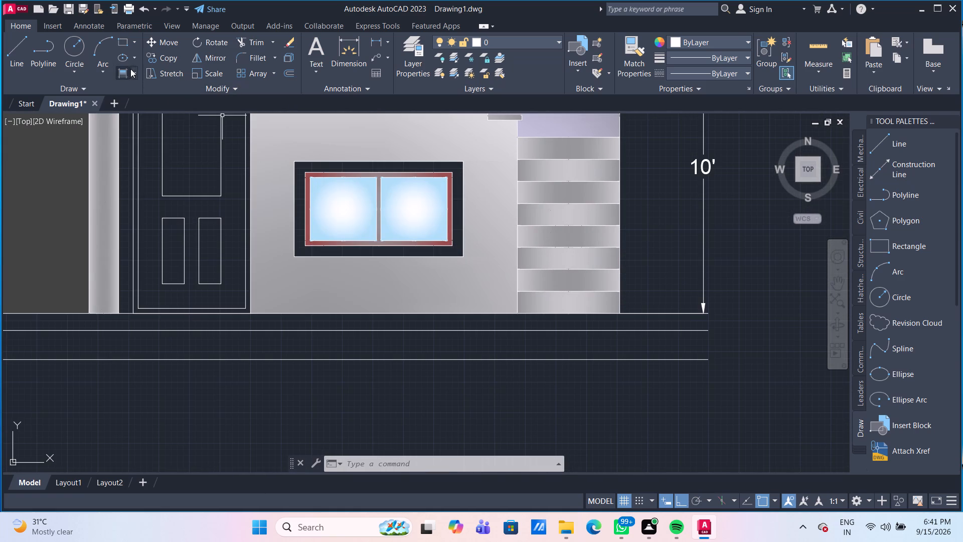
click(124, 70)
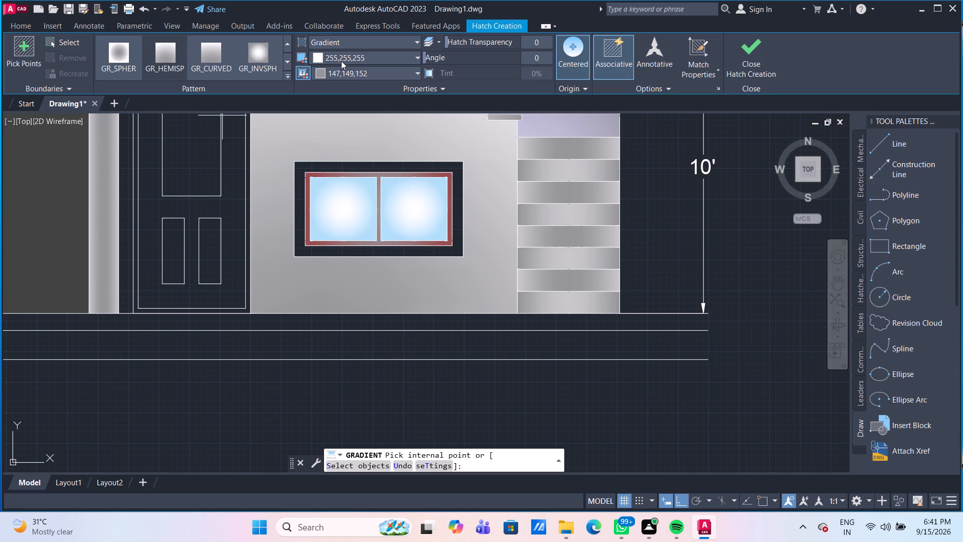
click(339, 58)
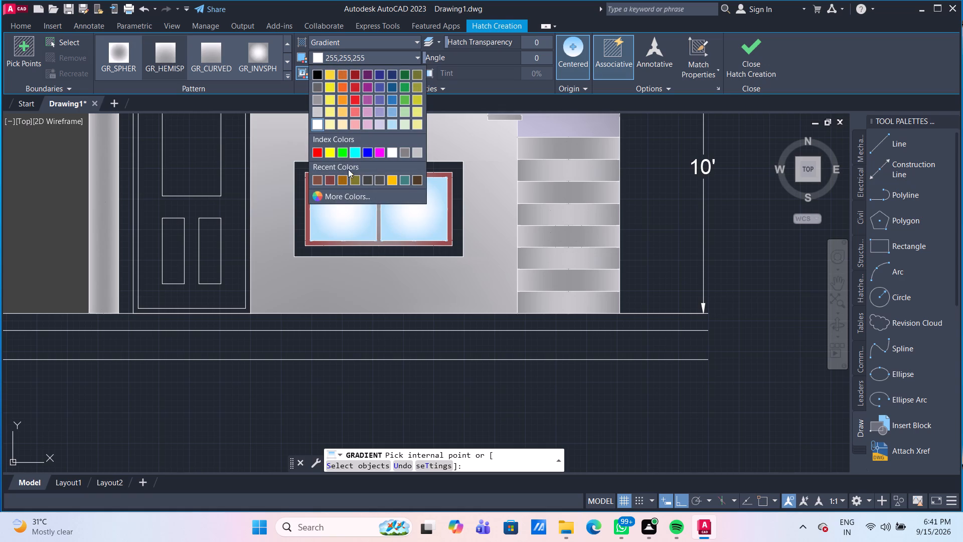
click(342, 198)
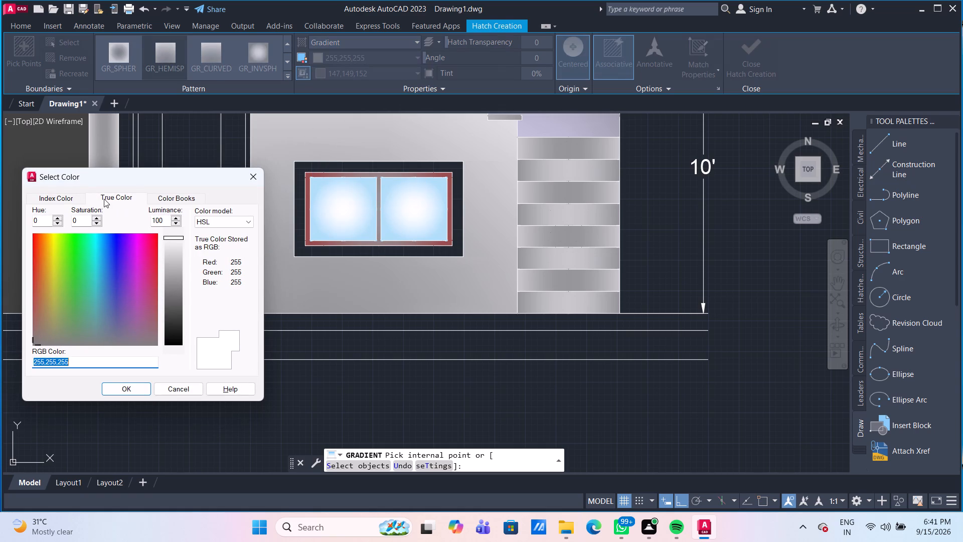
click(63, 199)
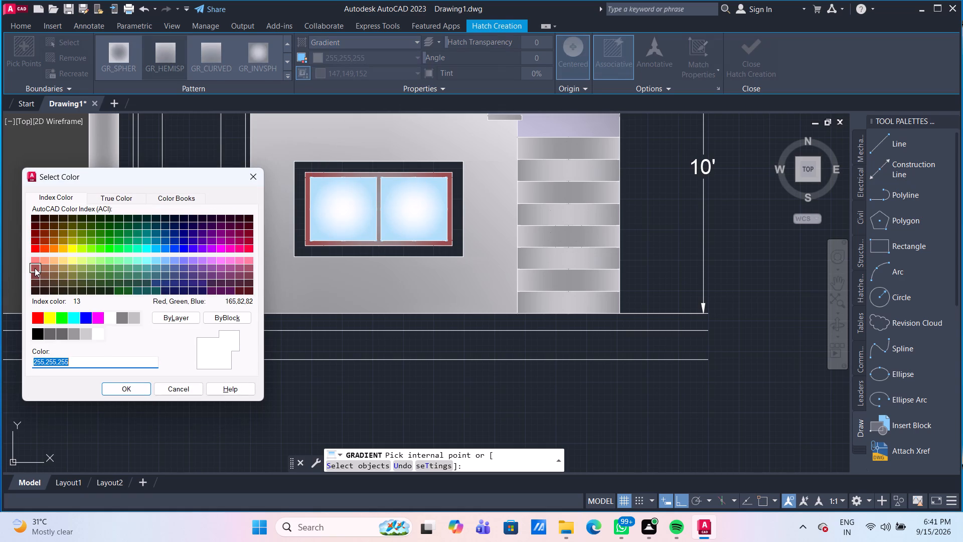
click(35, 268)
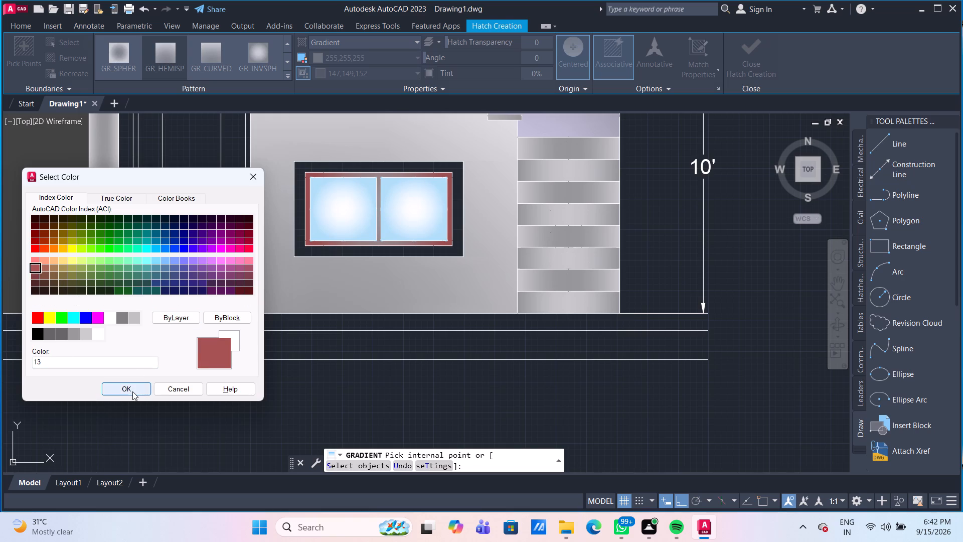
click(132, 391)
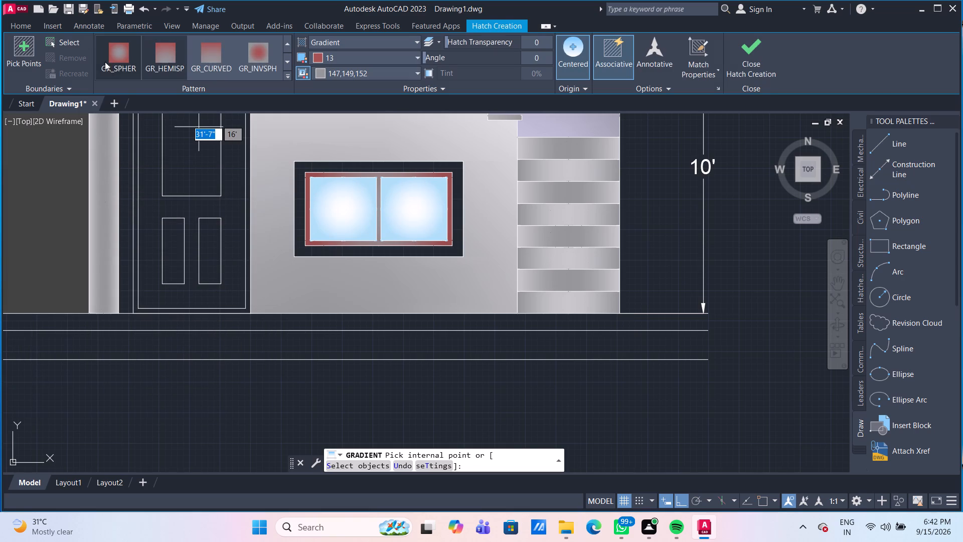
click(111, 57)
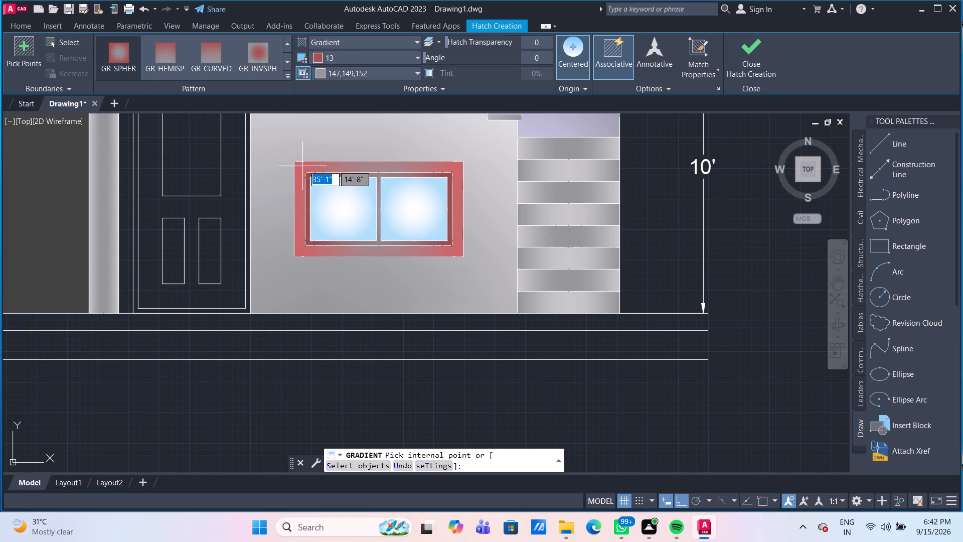
Fill the outer frame of the small ground-floor window with the spherical gradient in Color 15 and 147,149,152.
click(347, 56)
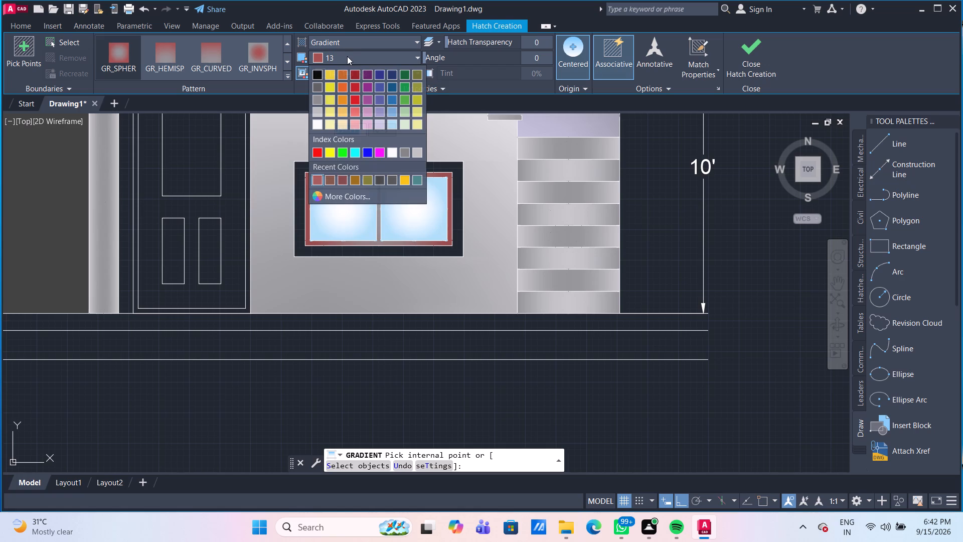
click(325, 192)
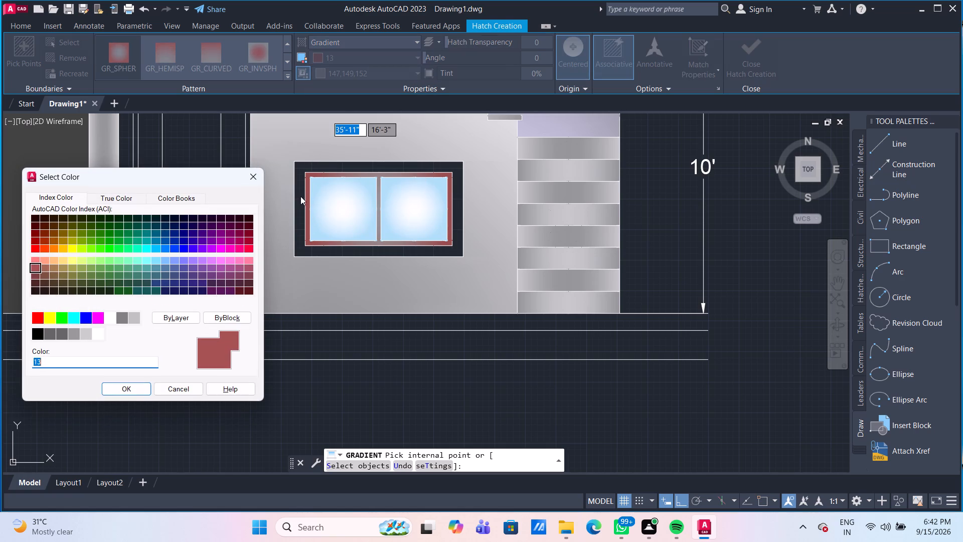
click(37, 274)
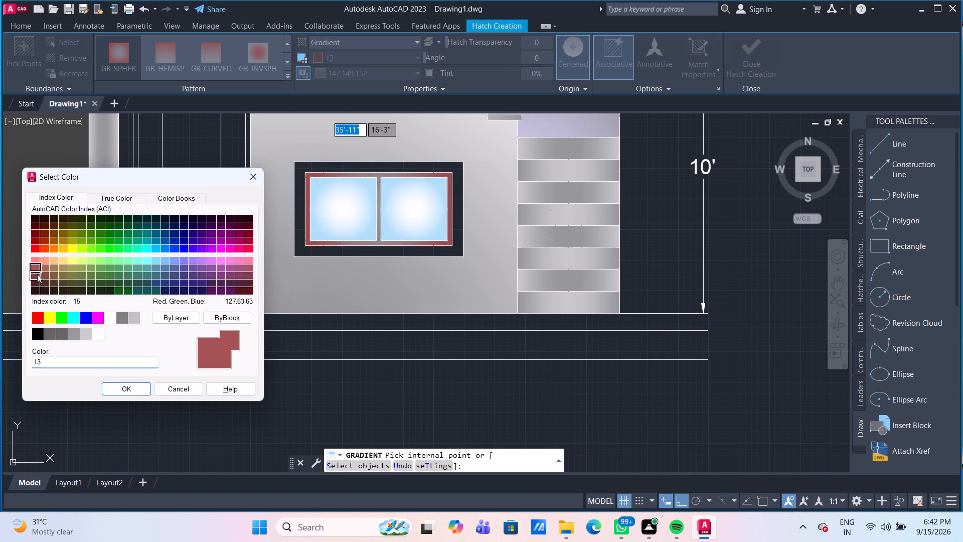
click(127, 388)
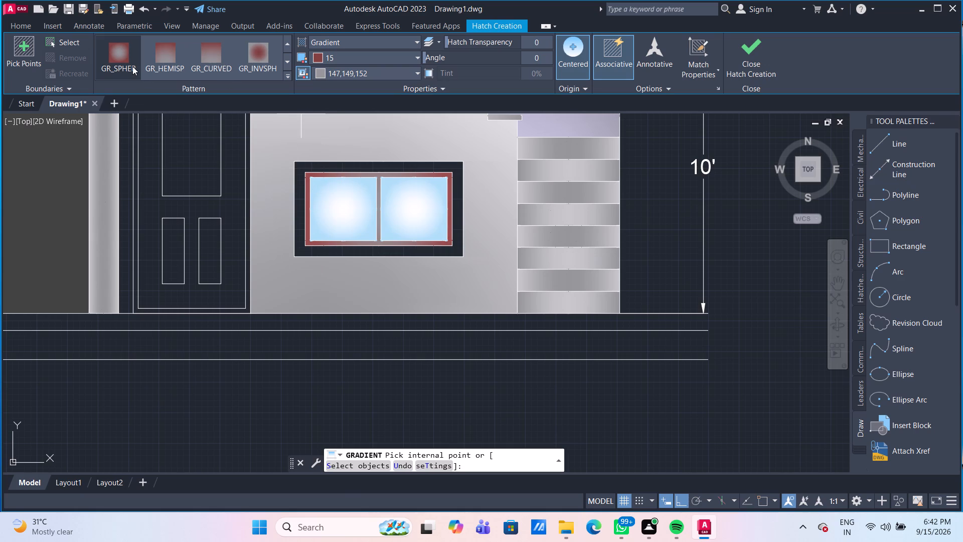
click(303, 166)
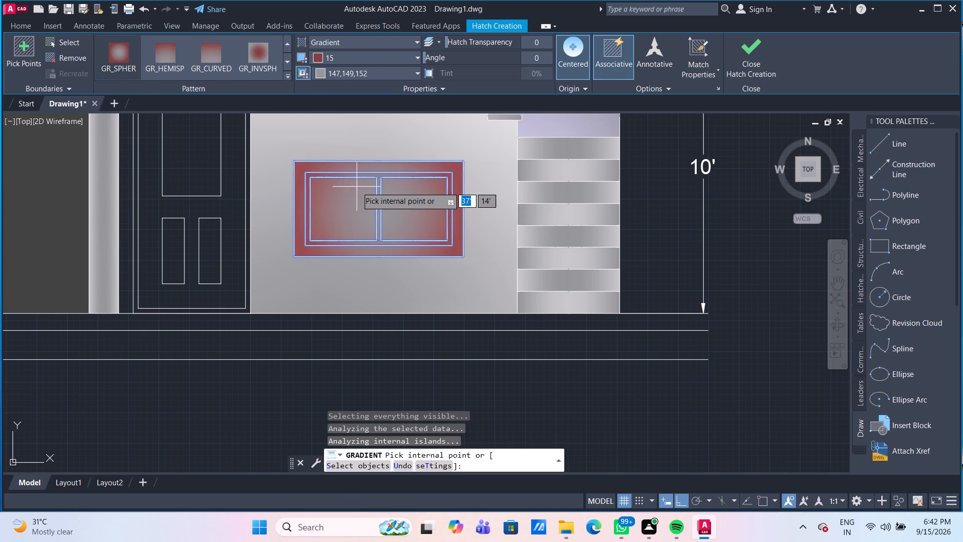
key(Escape)
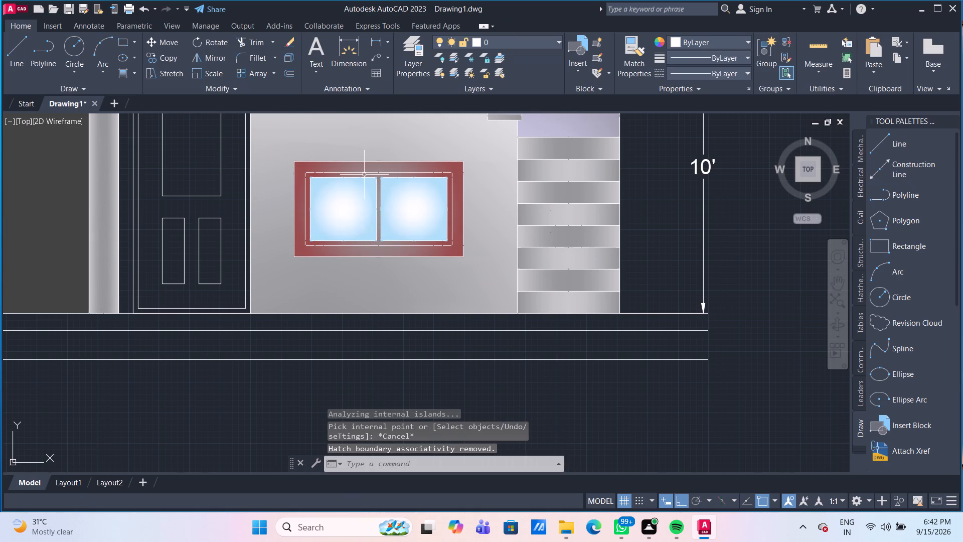
Recolour the inner frame gradient of the small ground-floor window to 99,100,102 as first colour and 66,66,66 as second.
click(364, 175)
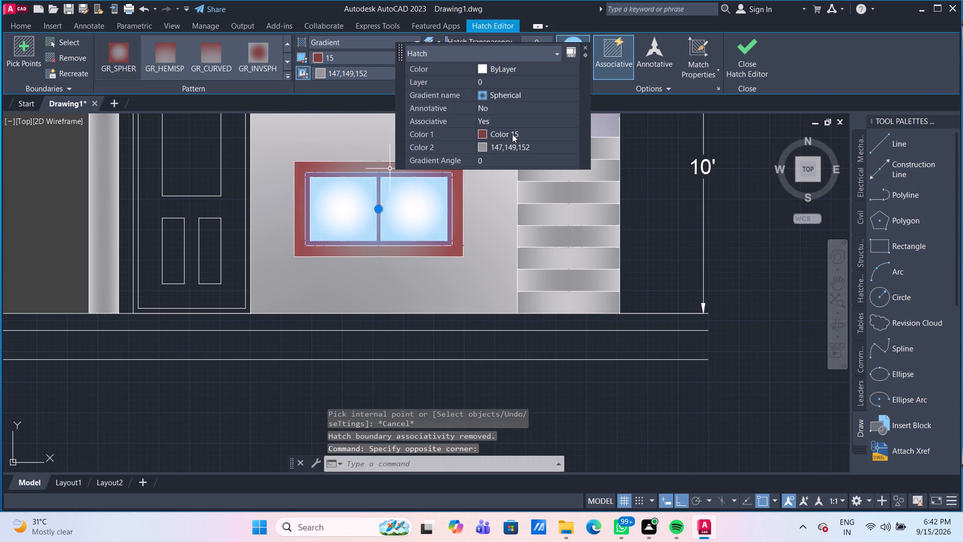
click(512, 134)
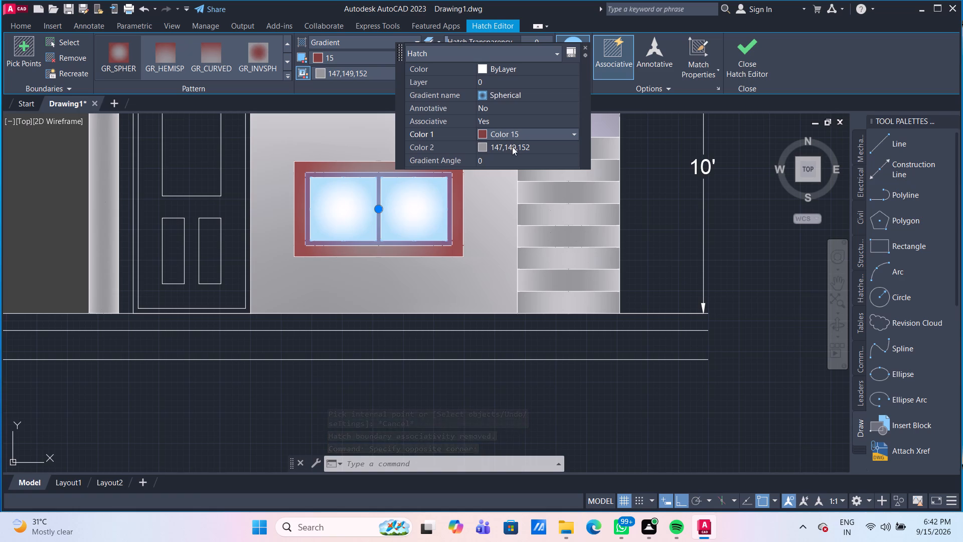
click(512, 147)
click(511, 147)
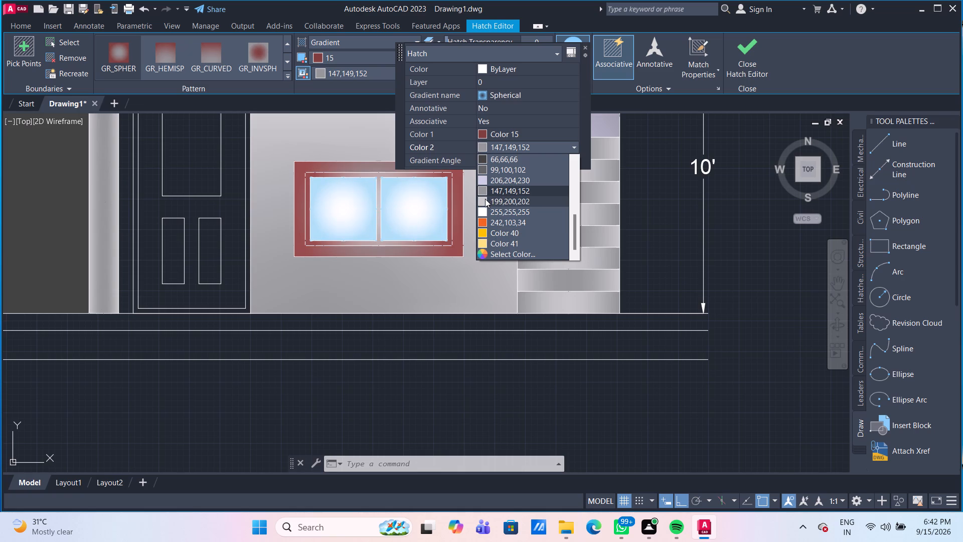
click(482, 160)
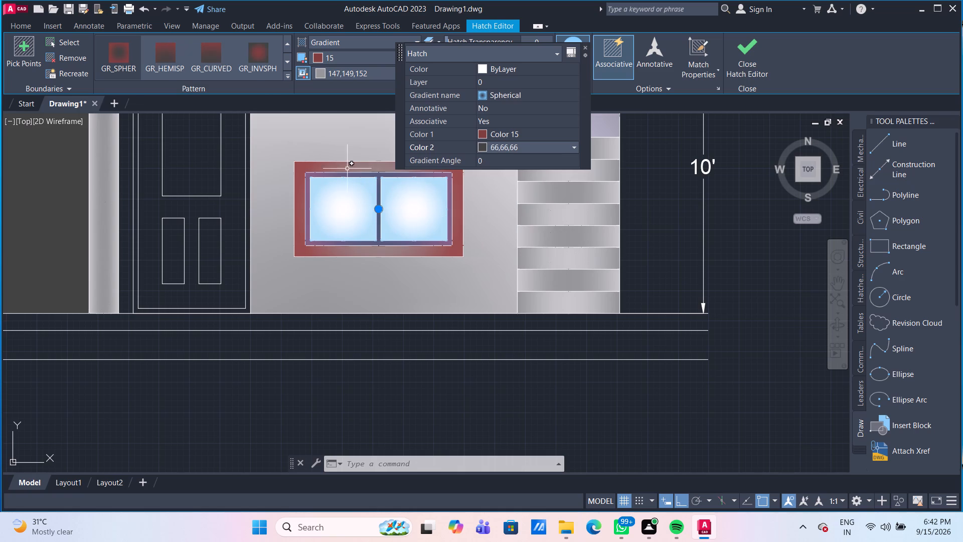
click(358, 55)
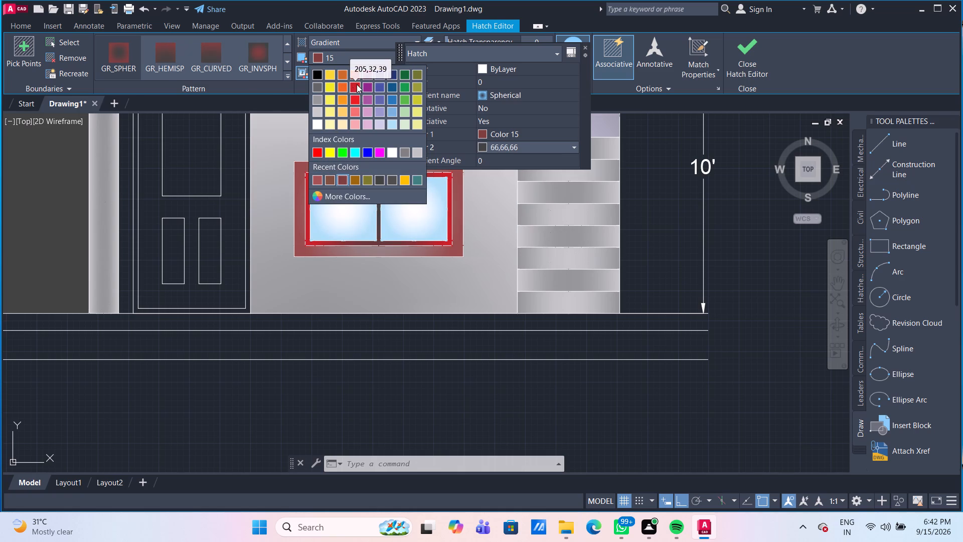
click(322, 85)
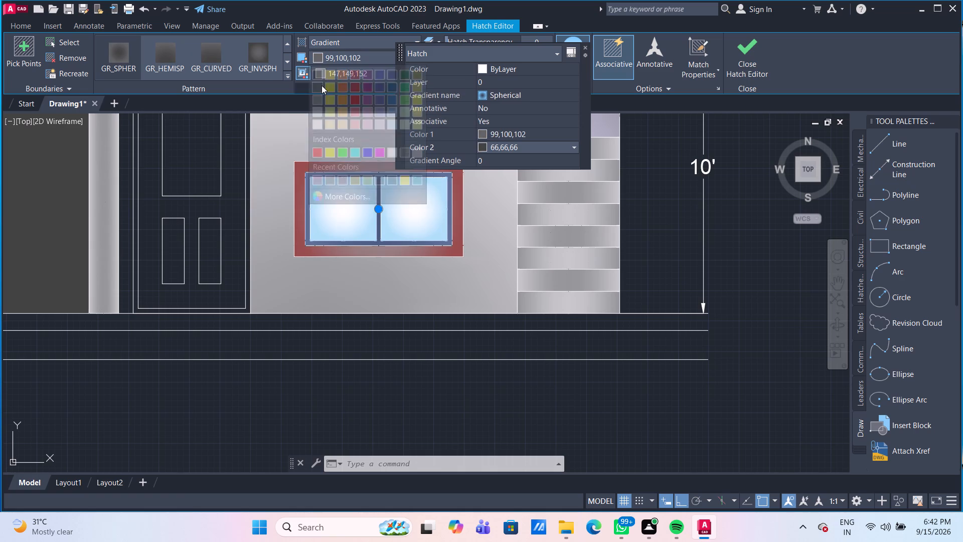
key(Escape)
Examine the whole elevation and the lower floors for areas still lacking colour.
scroll(452, 283, down, 2)
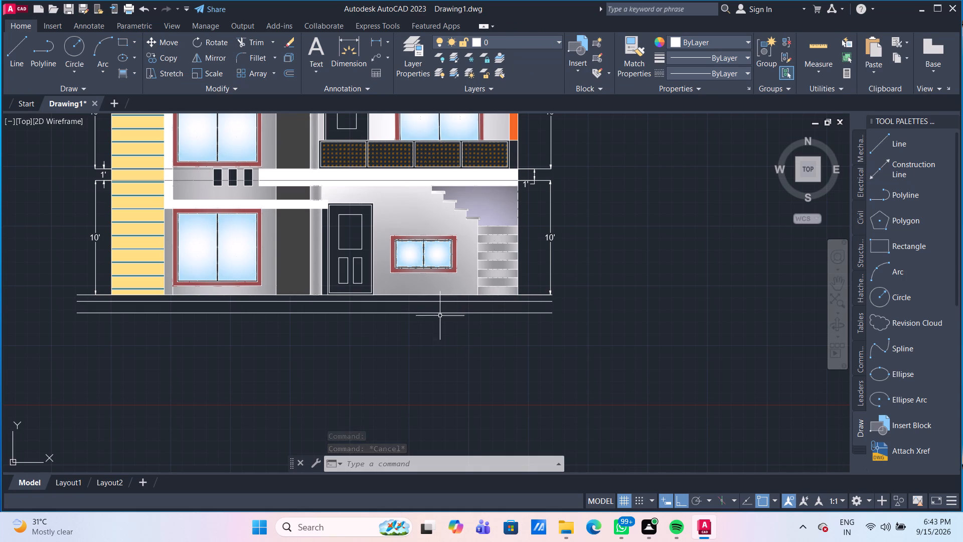
scroll(312, 194, down, 1)
middle_drag(301, 240, 303, 280)
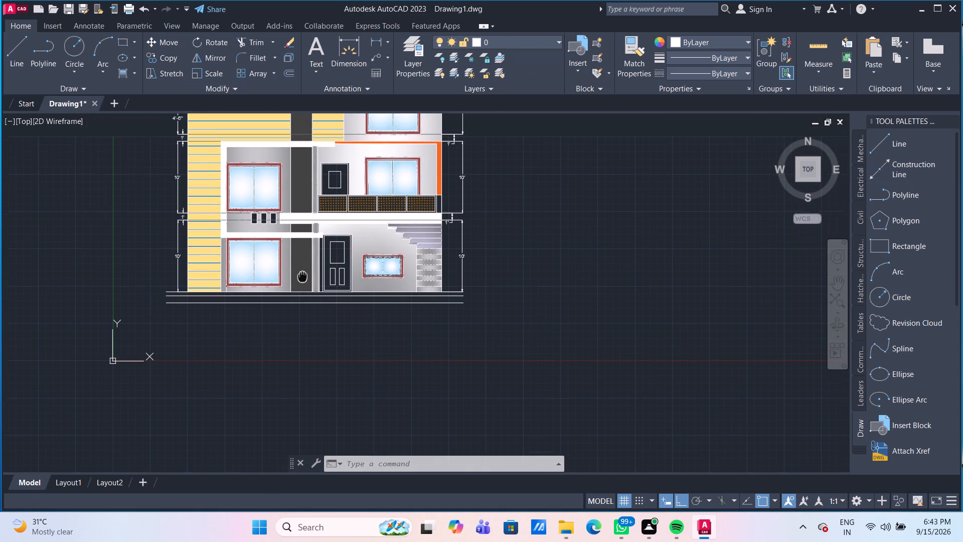
middle_drag(303, 280, 305, 290)
middle_drag(320, 179, 308, 239)
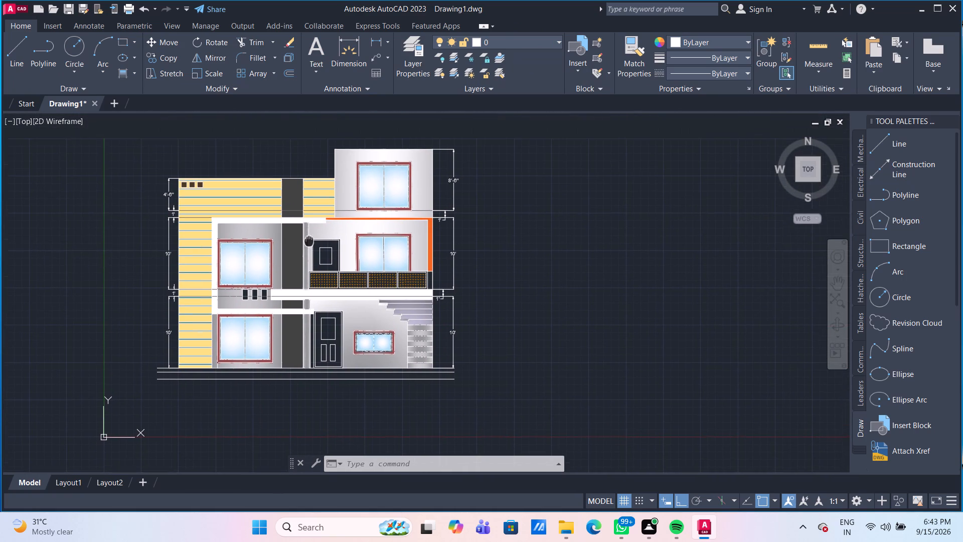
middle_drag(308, 239, 318, 206)
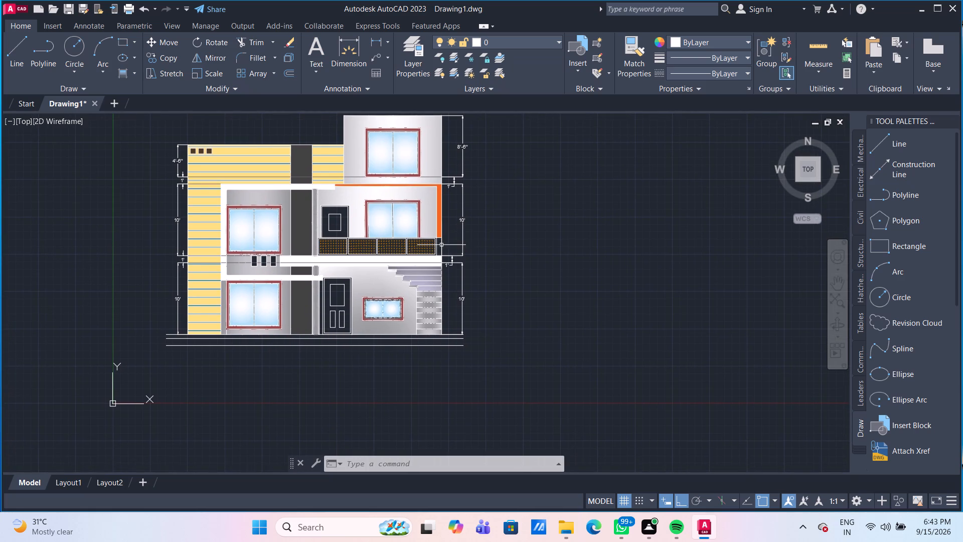
scroll(435, 248, up, 2)
middle_drag(437, 249, 507, 216)
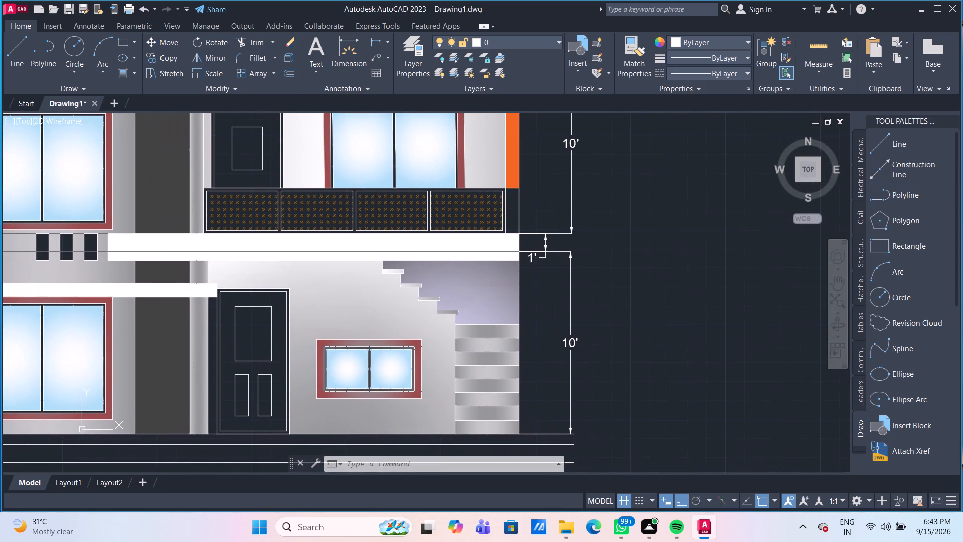
middle_drag(175, 215, 261, 198)
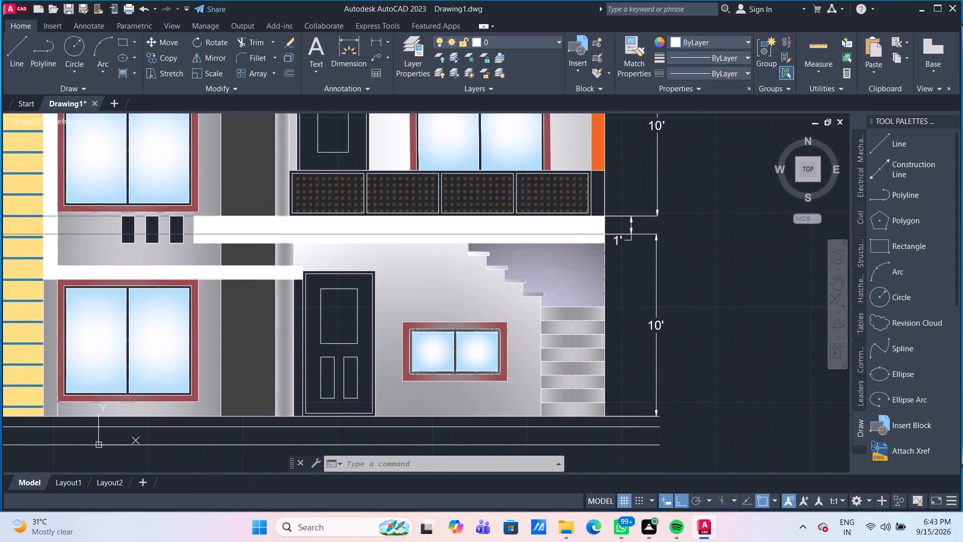
scroll(243, 198, down, 1)
scroll(232, 201, up, 2)
middle_drag(233, 203, 265, 198)
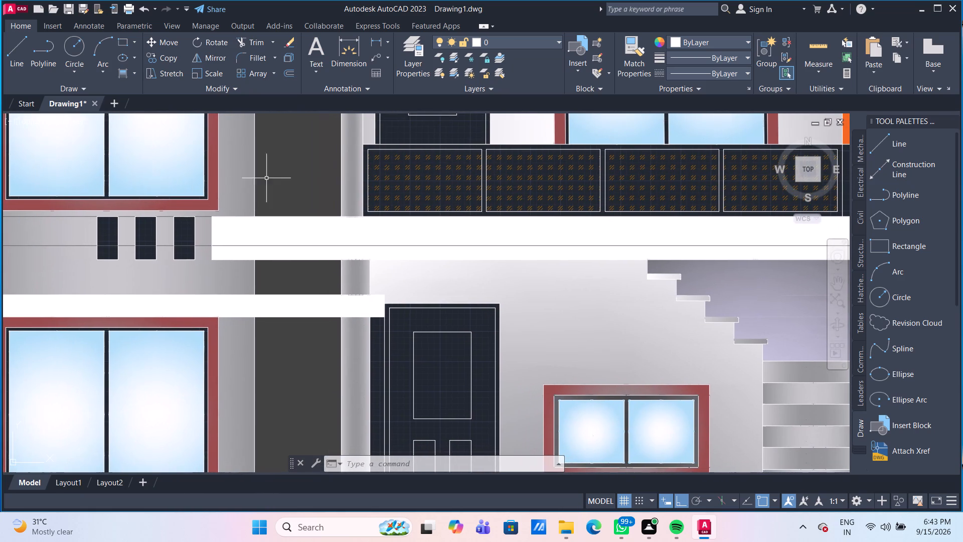
Fill both halves of the three small slots in the wall band between the two large windows with a solid ByLayer hatch.
click(123, 73)
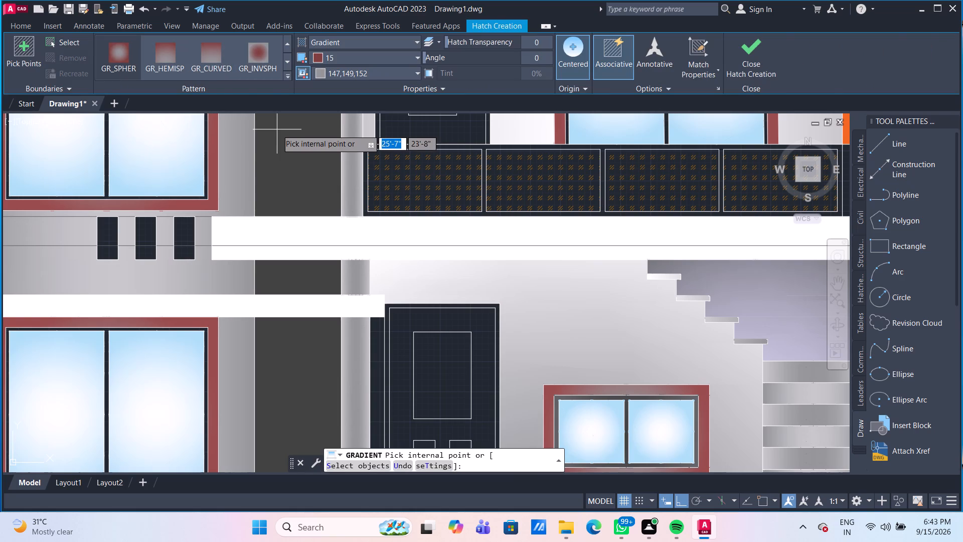
key(Escape)
click(132, 73)
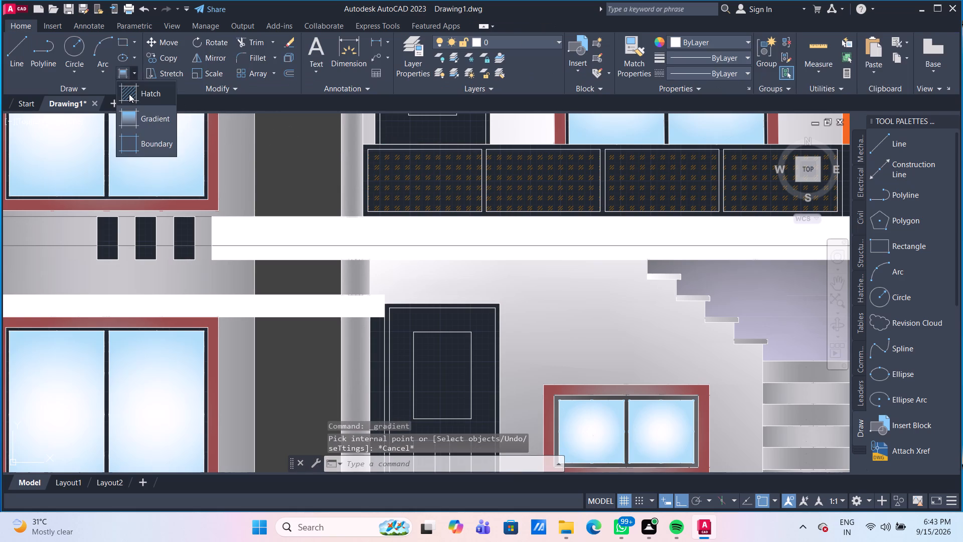
click(129, 94)
click(120, 50)
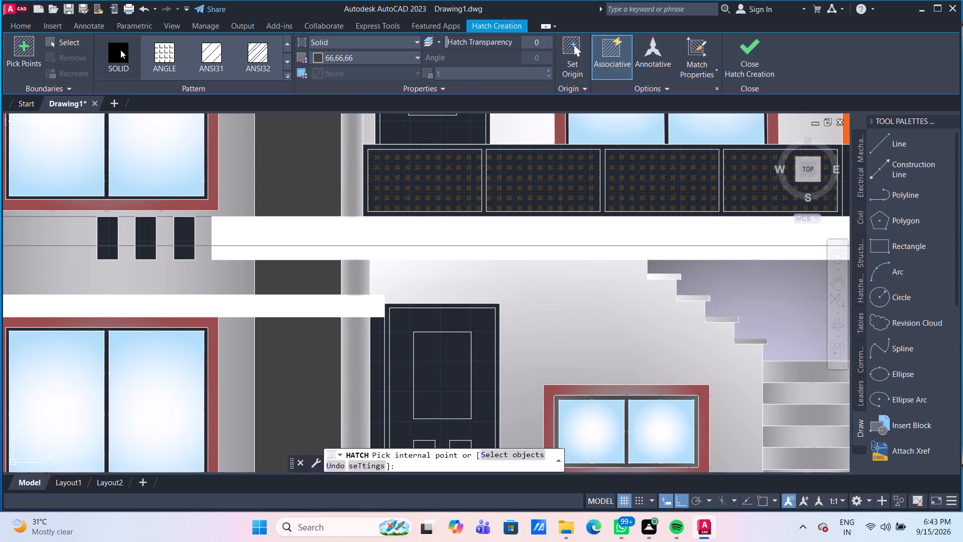
click(373, 57)
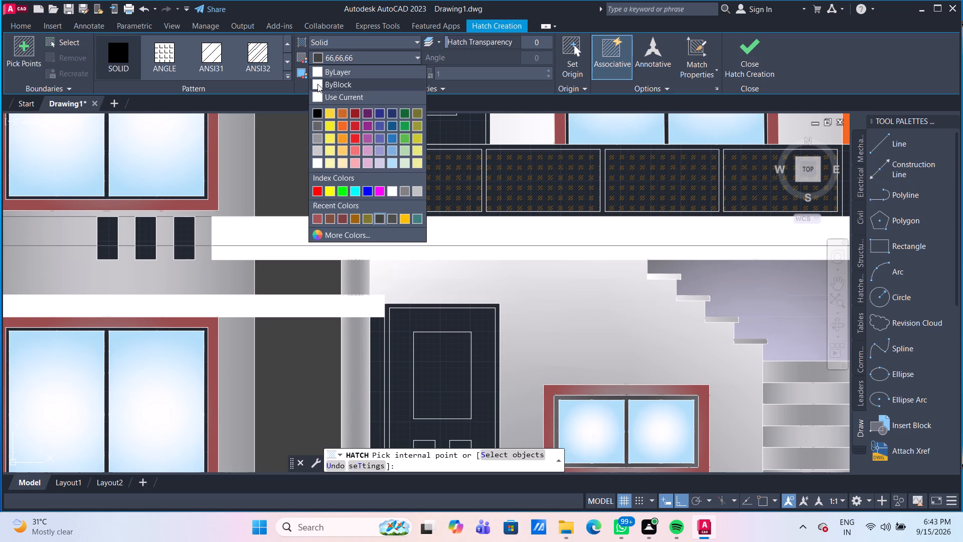
click(319, 72)
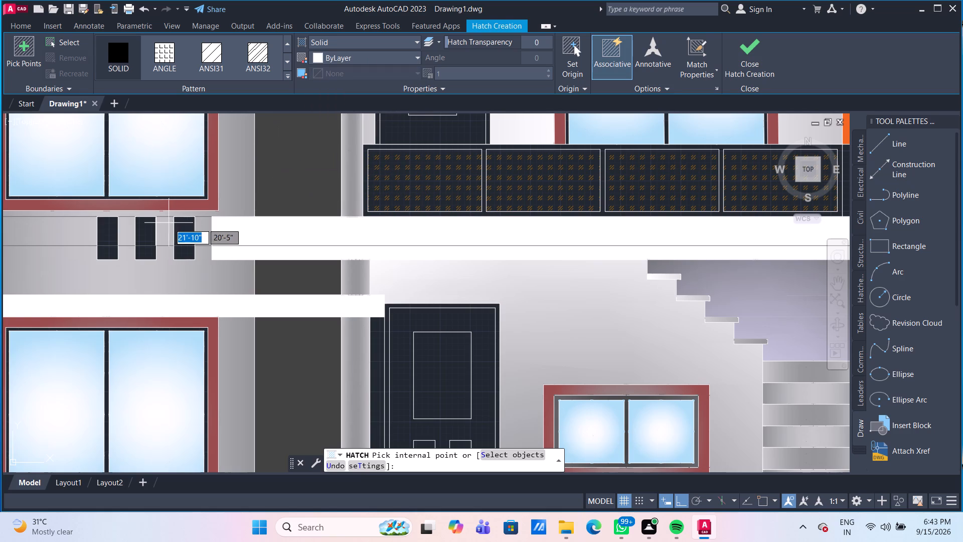
click(184, 230)
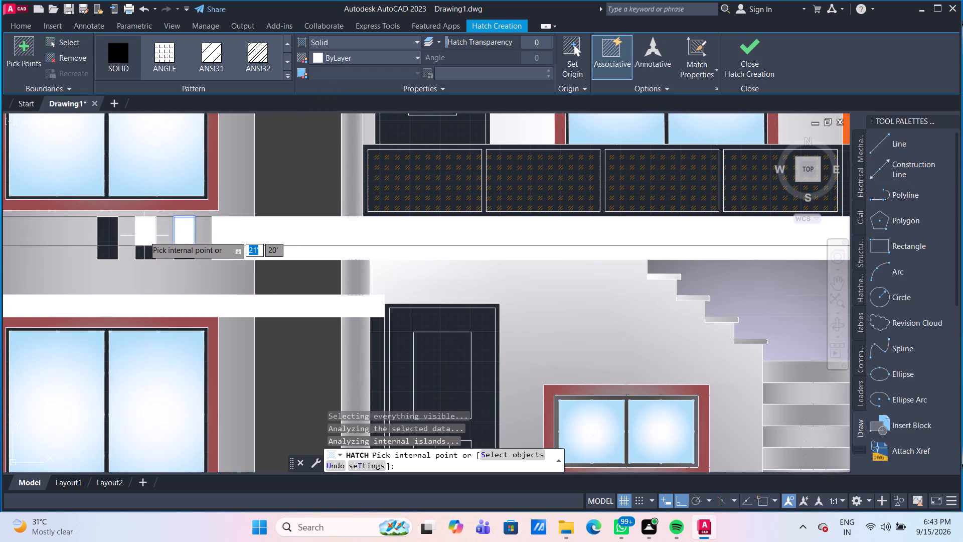
click(144, 236)
click(106, 230)
click(112, 252)
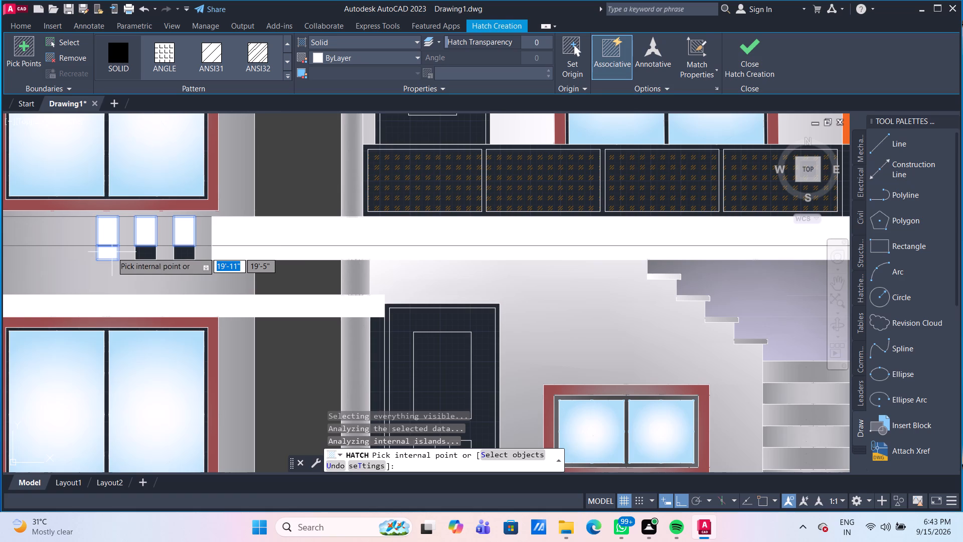
click(149, 250)
click(182, 251)
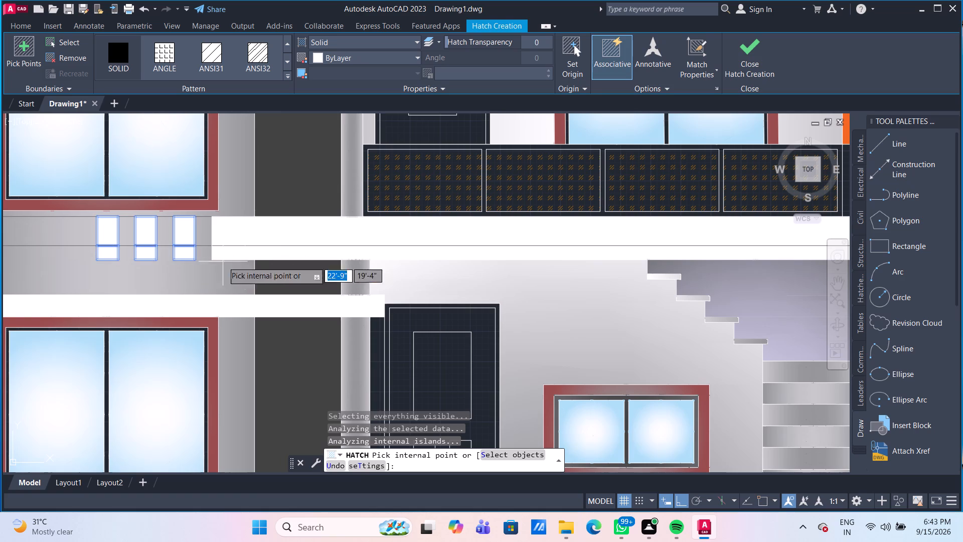
scroll(285, 272, down, 3)
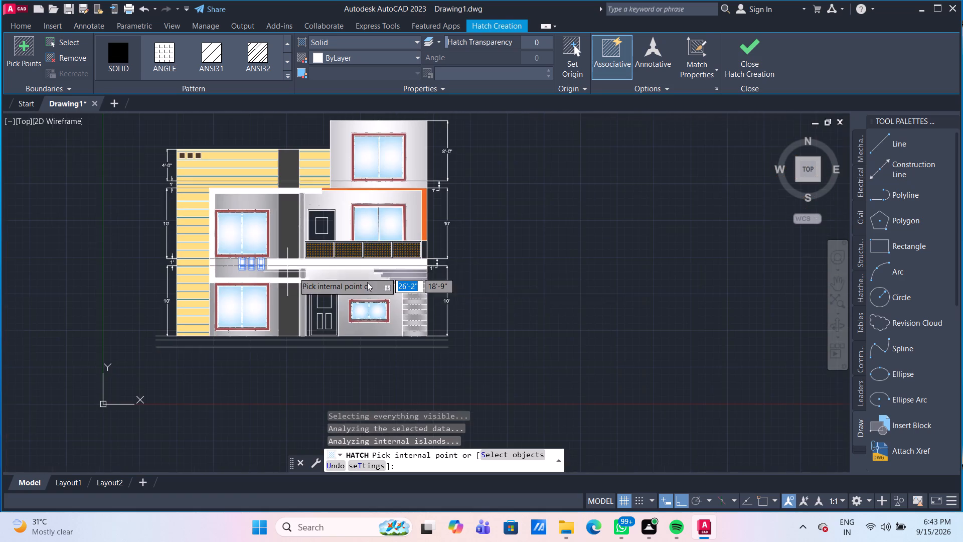
scroll(433, 260, up, 2)
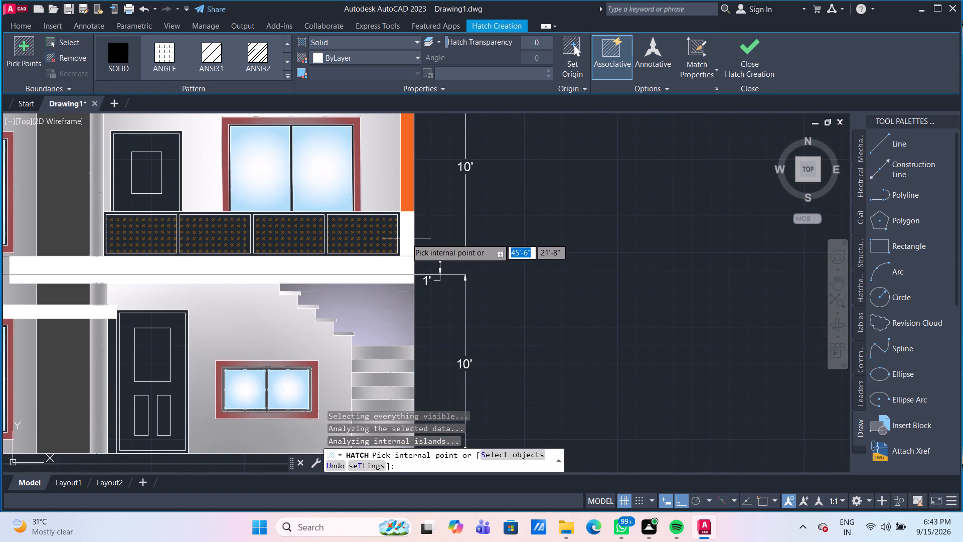
key(Escape)
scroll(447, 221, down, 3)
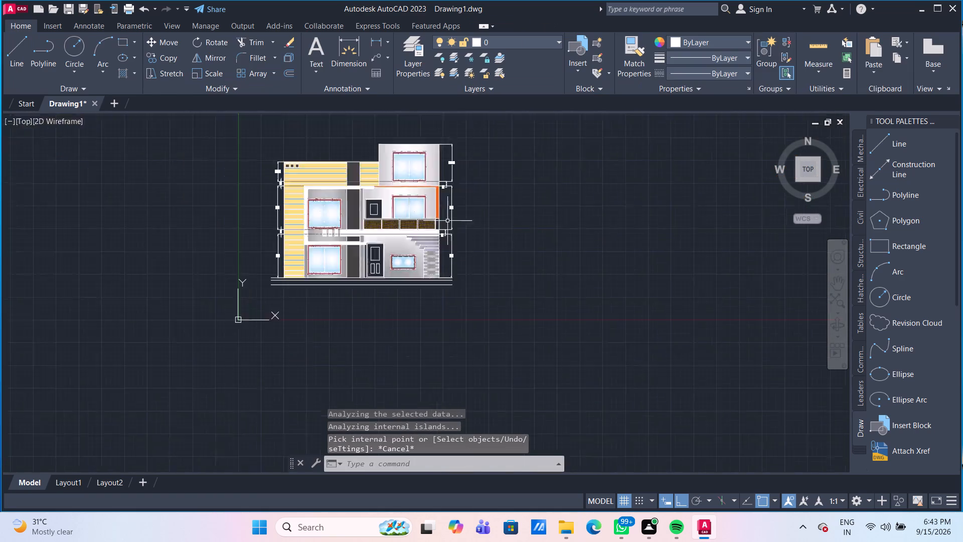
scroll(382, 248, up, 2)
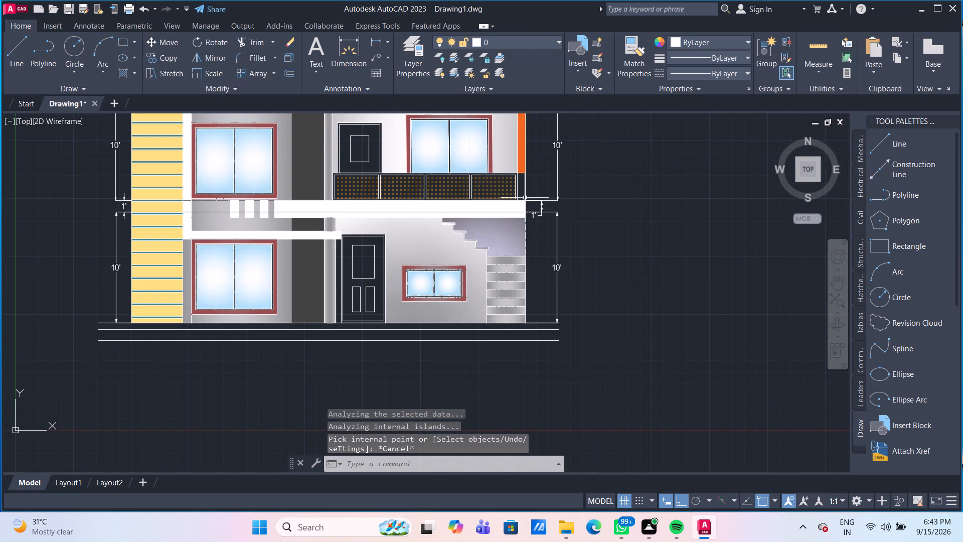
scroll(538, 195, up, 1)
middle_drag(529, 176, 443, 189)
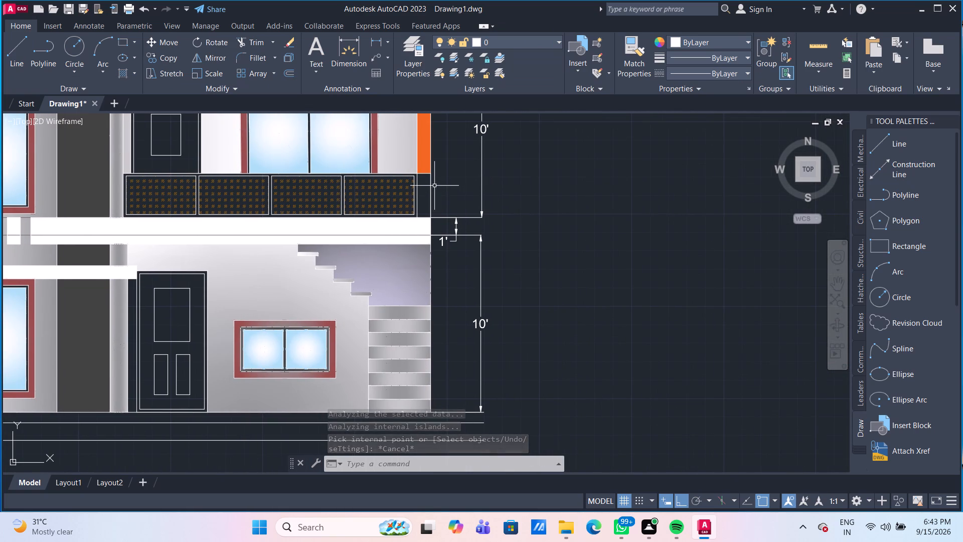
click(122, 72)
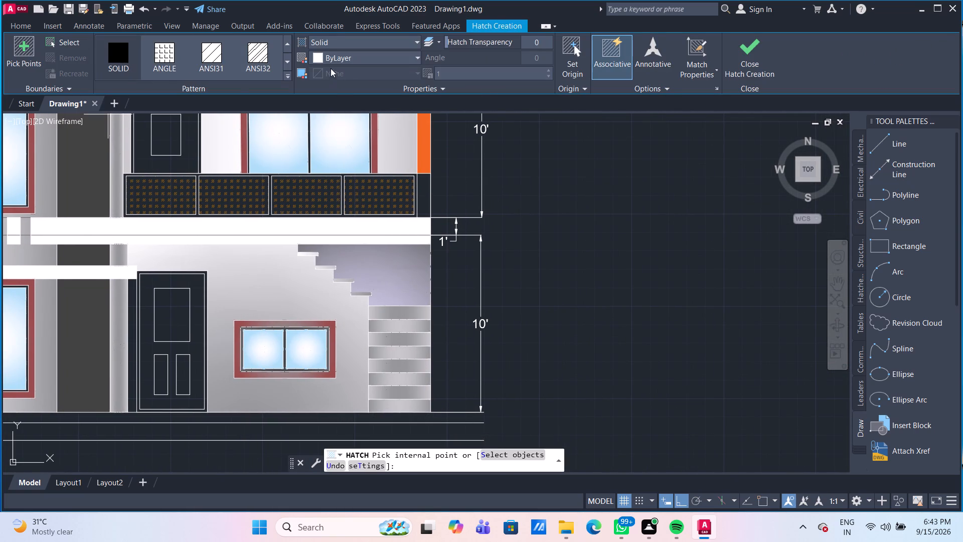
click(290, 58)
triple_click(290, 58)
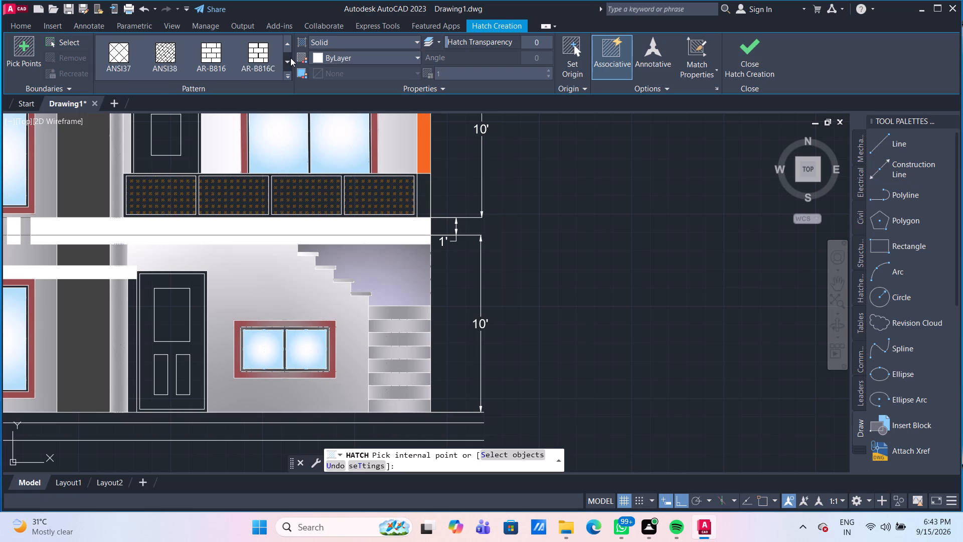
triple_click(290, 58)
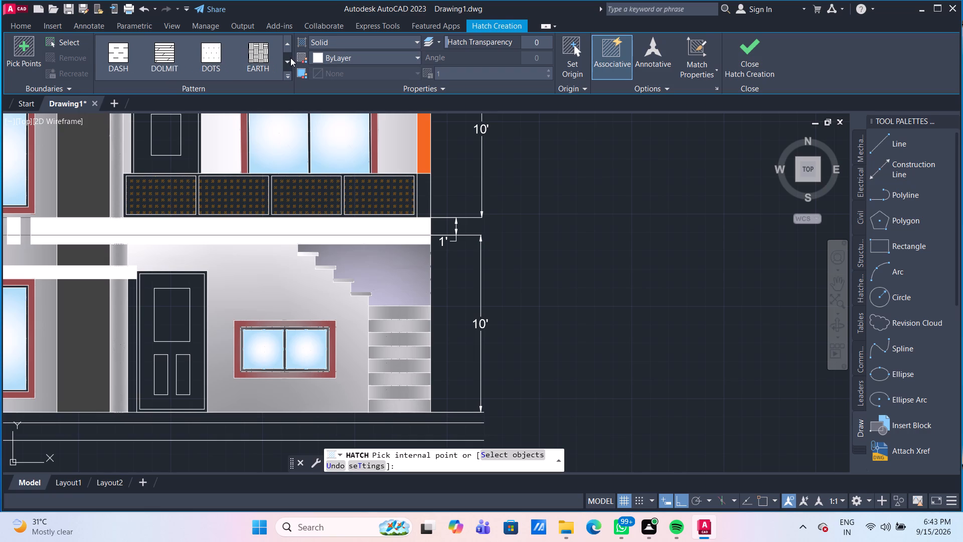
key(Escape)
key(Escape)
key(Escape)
Fill the narrow wall strip below the orange column, beside the balcony railing, with a gradient of 255,255,255 and 147,149,152.
click(131, 78)
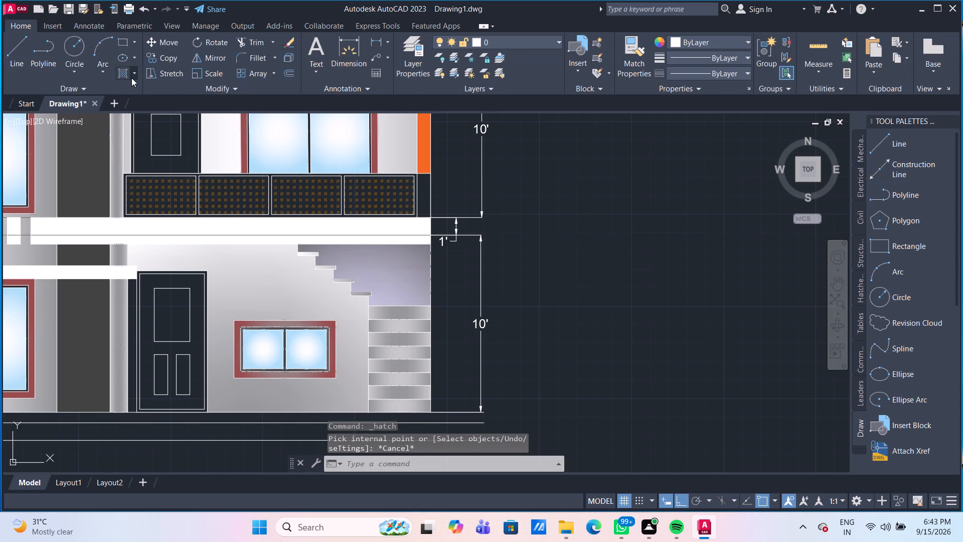
click(146, 118)
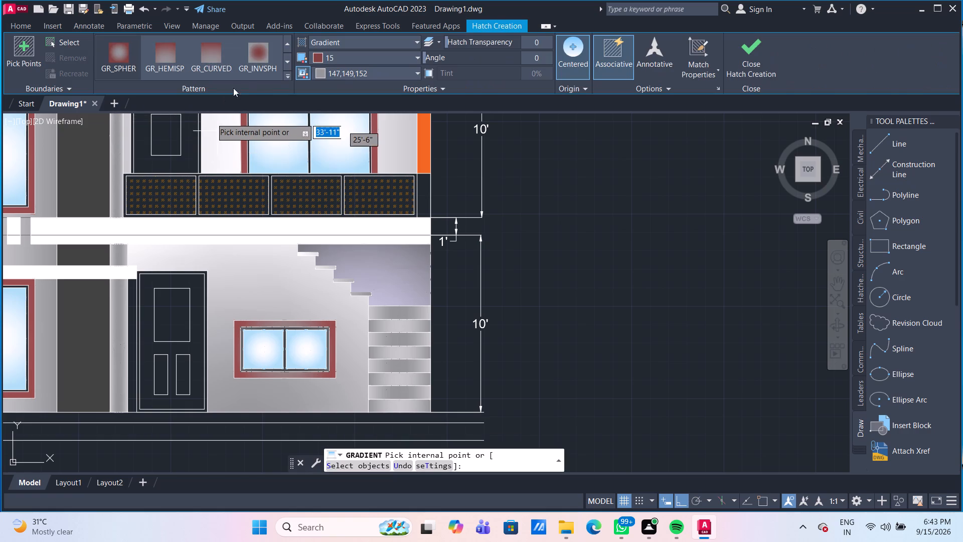
click(345, 61)
click(319, 123)
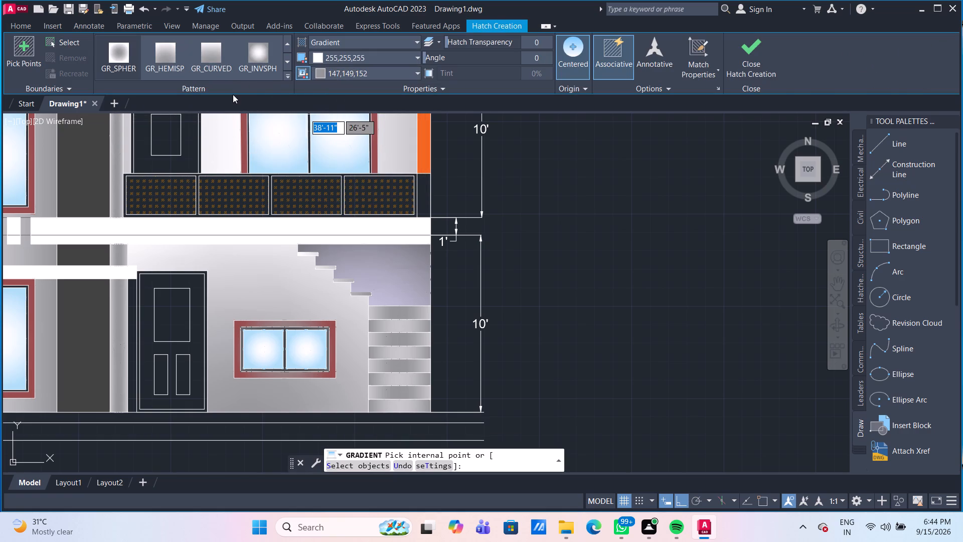
click(219, 55)
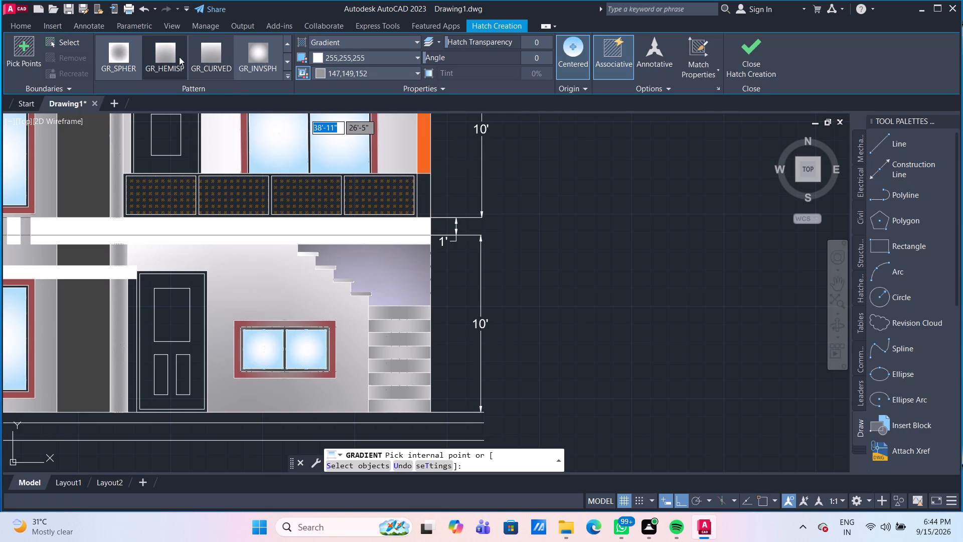
click(175, 55)
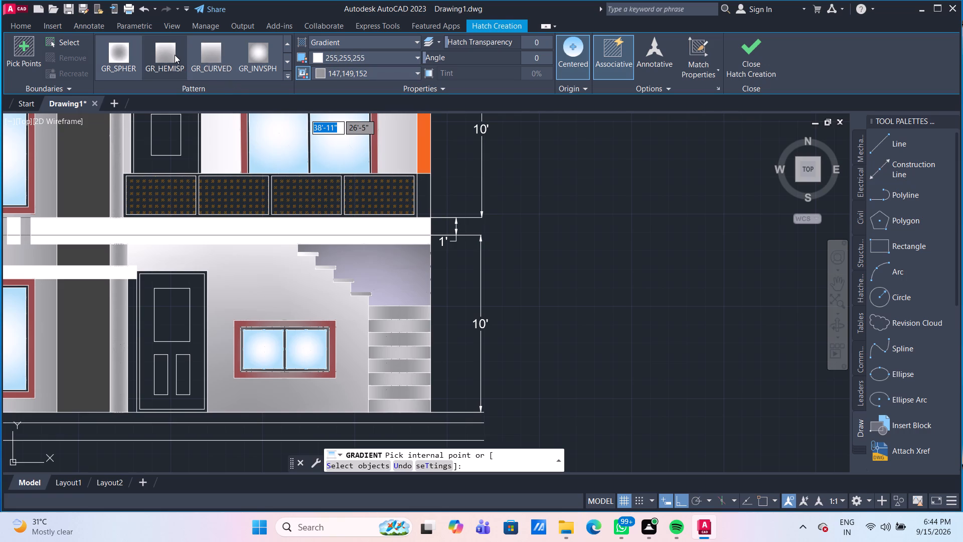
scroll(176, 55, down, 2)
scroll(180, 57, up, 2)
scroll(180, 57, down, 1)
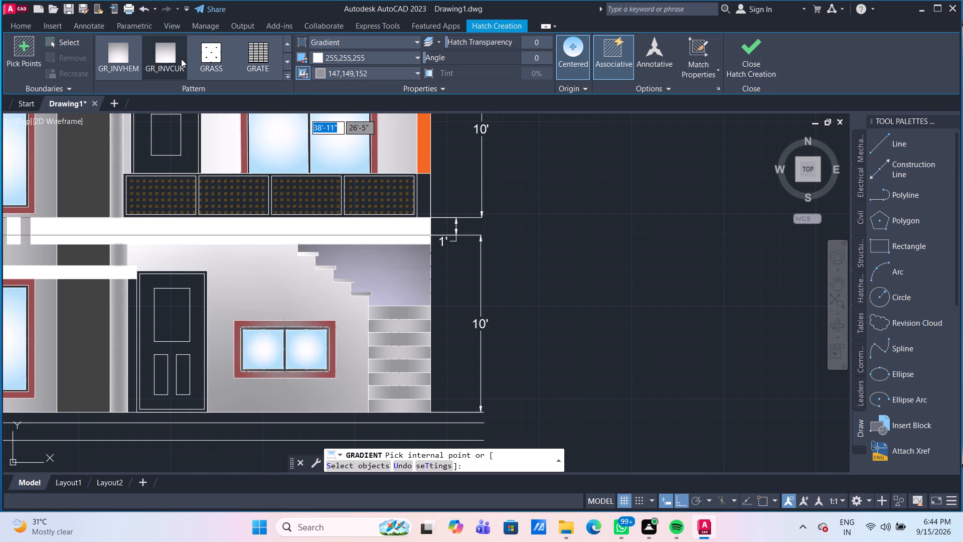
click(424, 197)
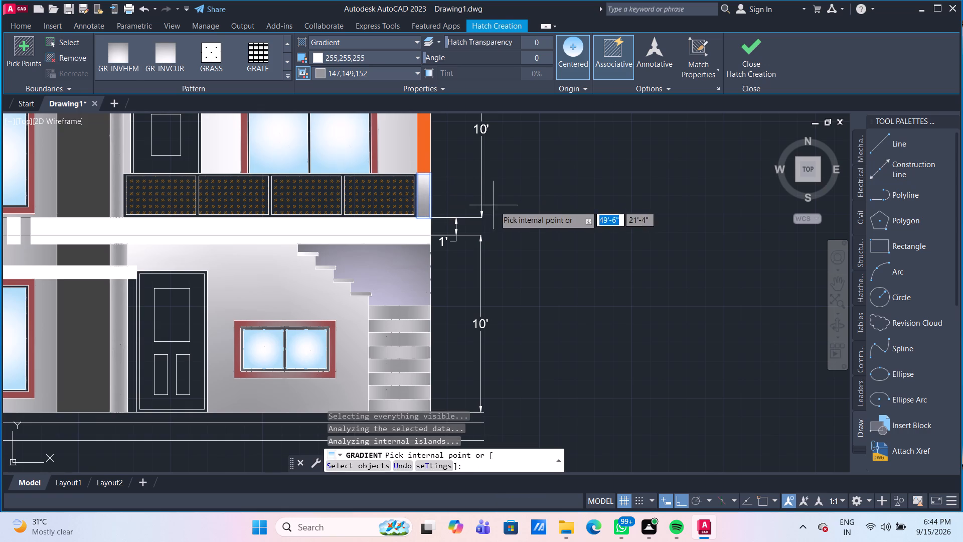
key(Escape)
Change the gradient type of the ground-floor wall around the small window to Inverted hemispherical.
scroll(558, 219, down, 2)
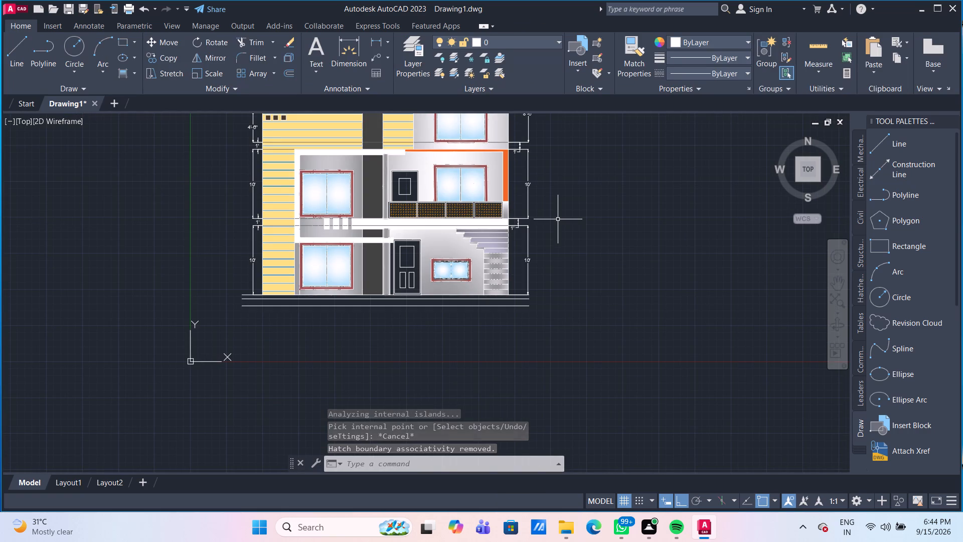
scroll(451, 268, up, 1)
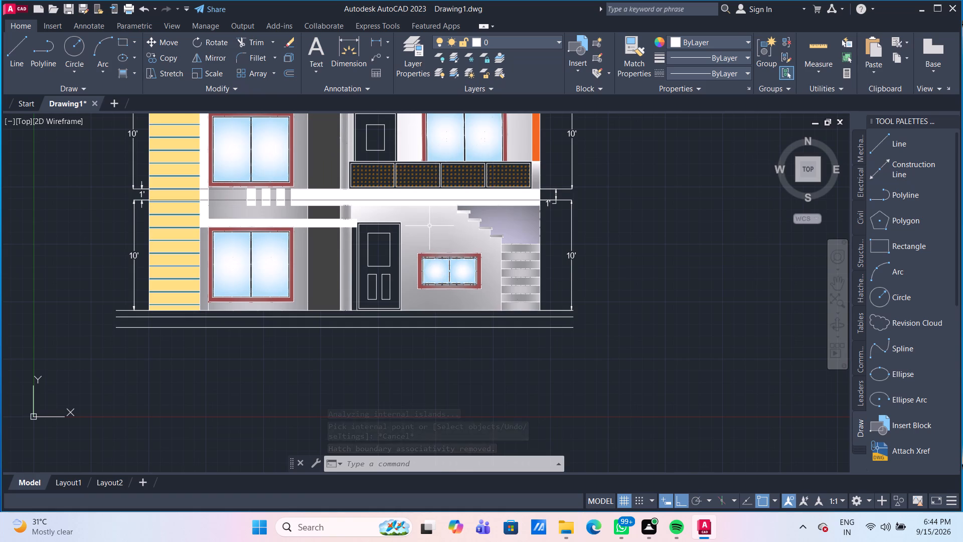
click(429, 226)
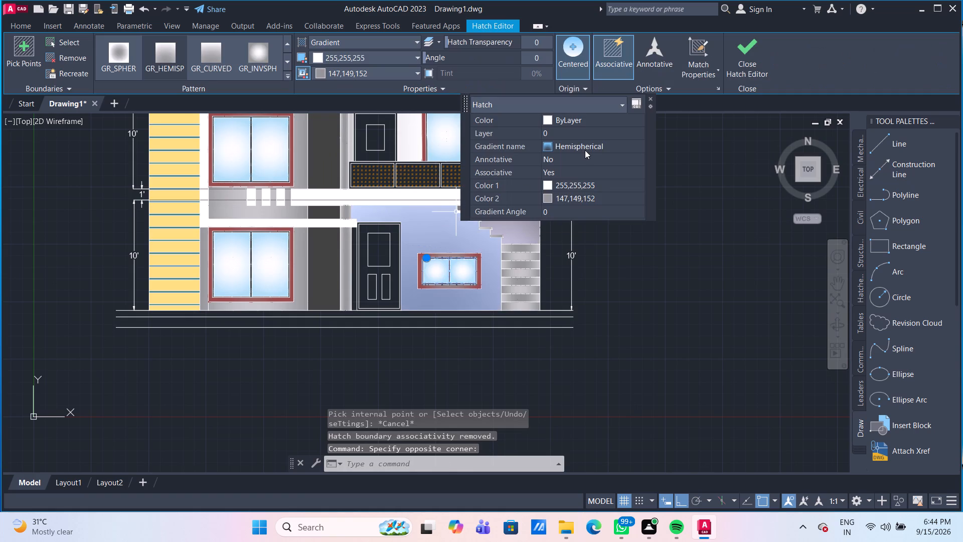
click(584, 150)
click(581, 148)
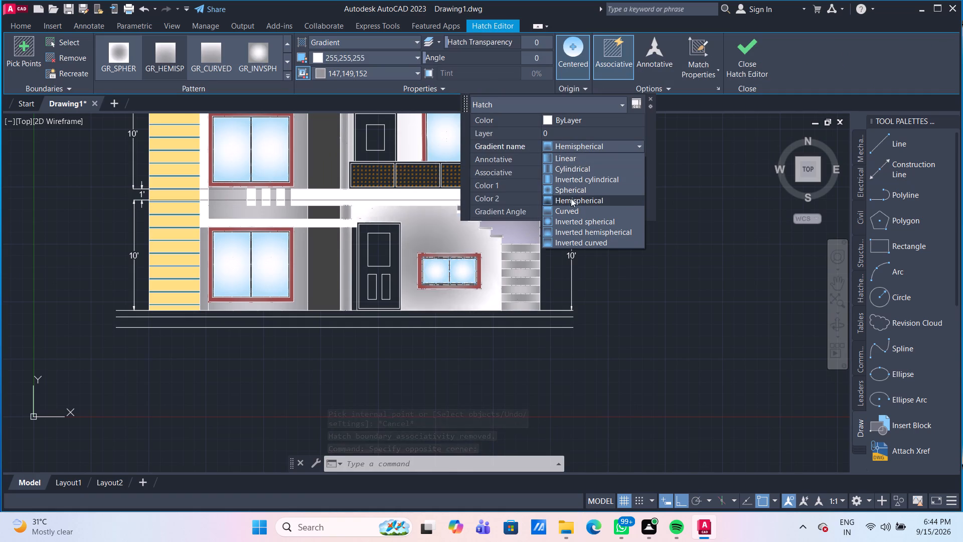
click(560, 231)
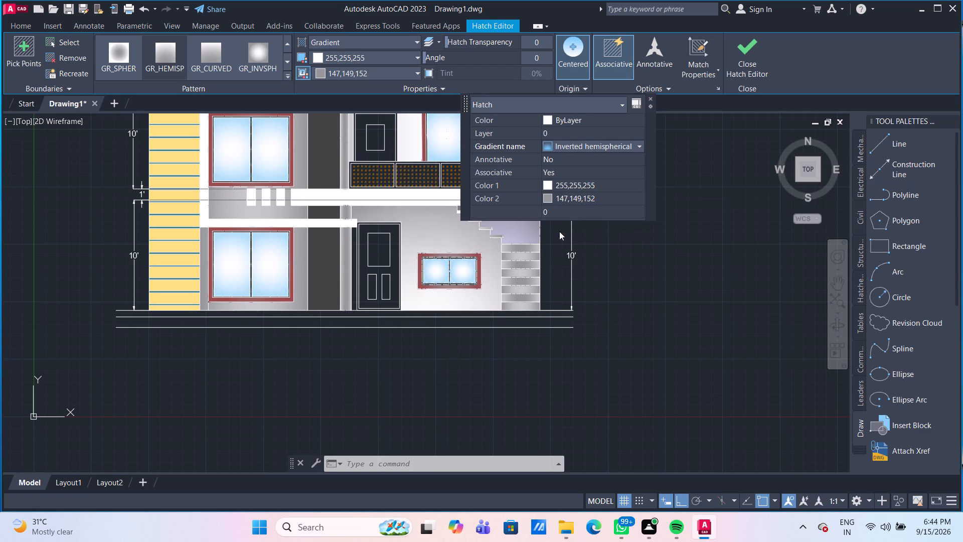
key(Escape)
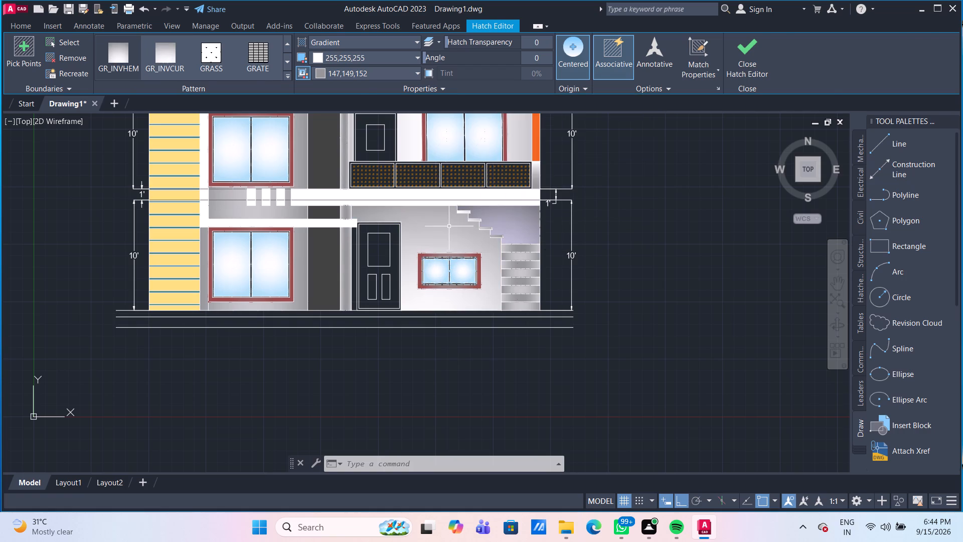
Examine the whole elevation and the two lower floors for areas still without a fill.
scroll(447, 232, down, 1)
scroll(447, 232, up, 1)
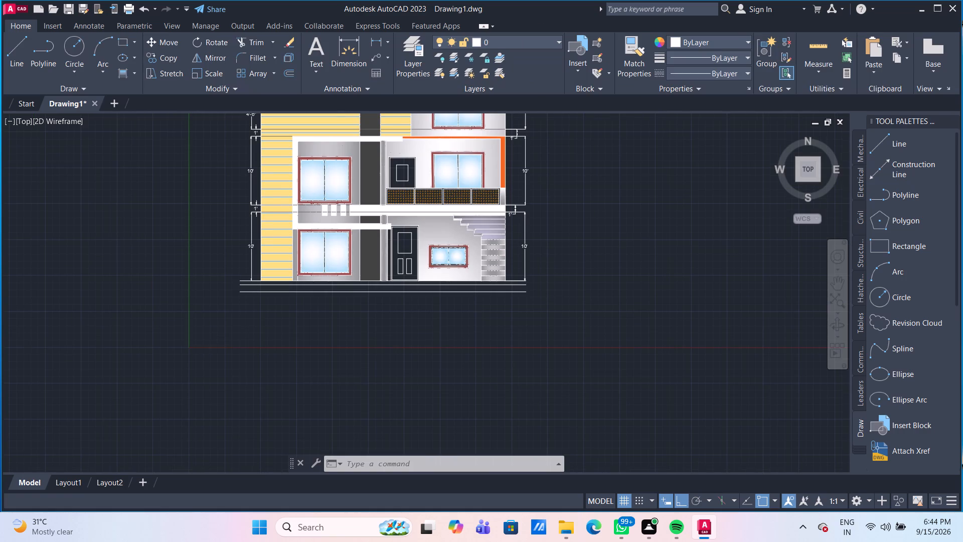
scroll(446, 232, down, 1)
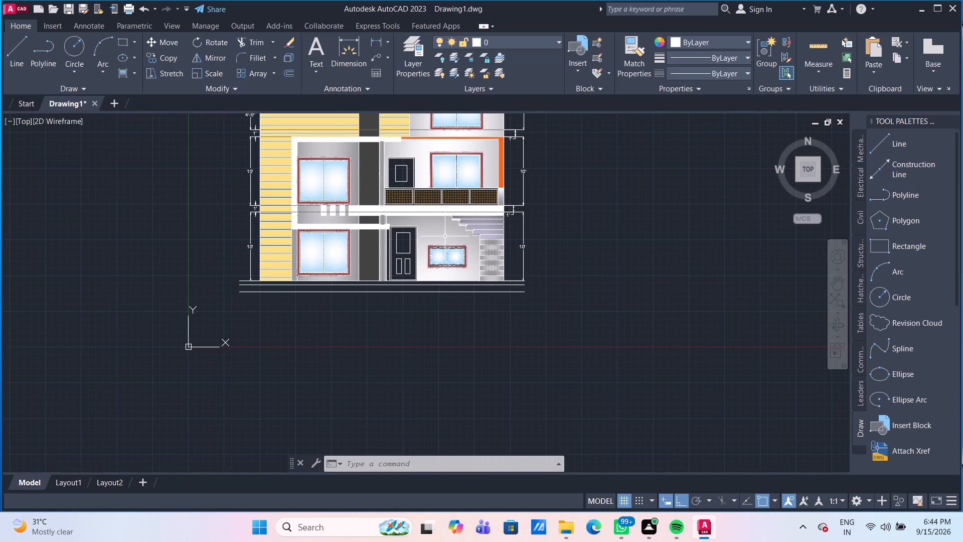
middle_drag(444, 236, 410, 313)
scroll(410, 313, down, 1)
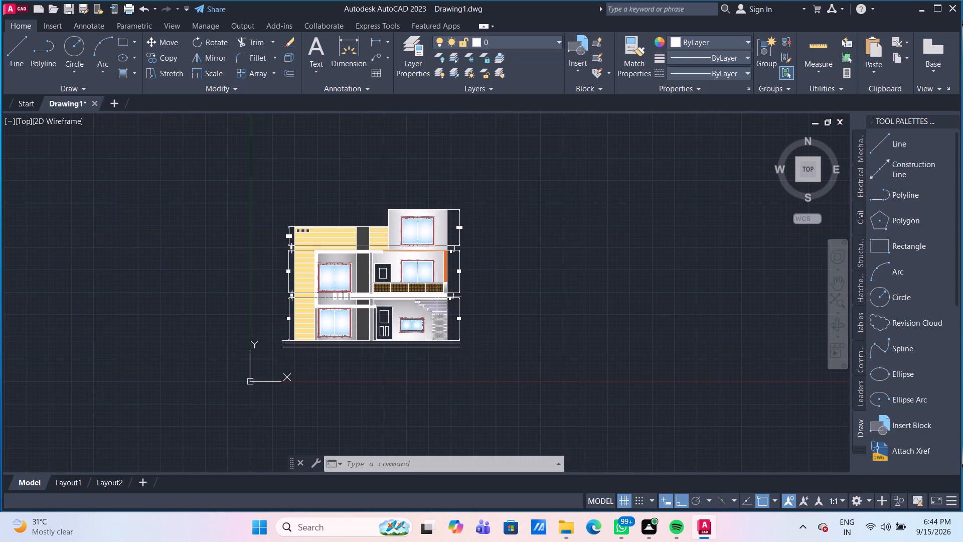
scroll(502, 272, up, 1)
middle_drag(502, 272, 538, 247)
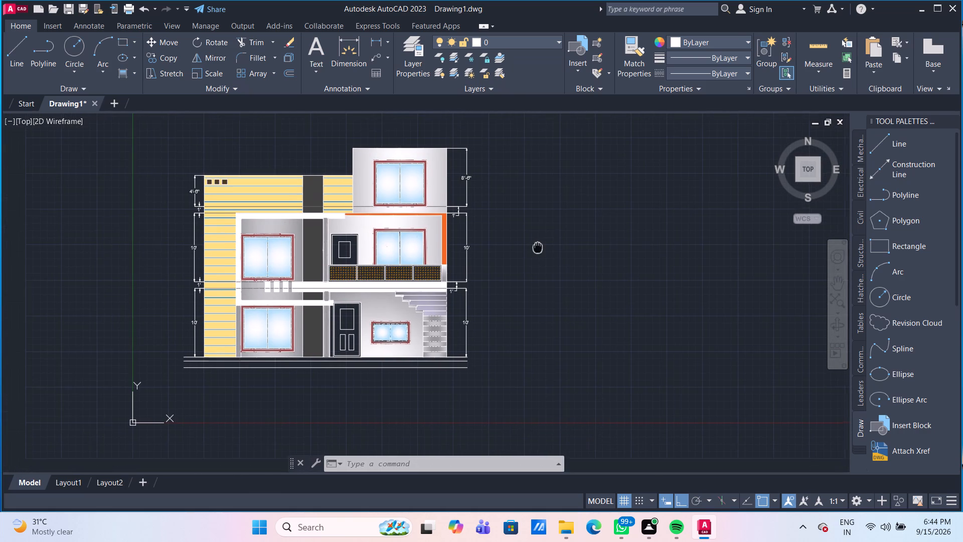
middle_drag(538, 247, 535, 245)
scroll(357, 272, up, 2)
middle_drag(353, 237, 365, 205)
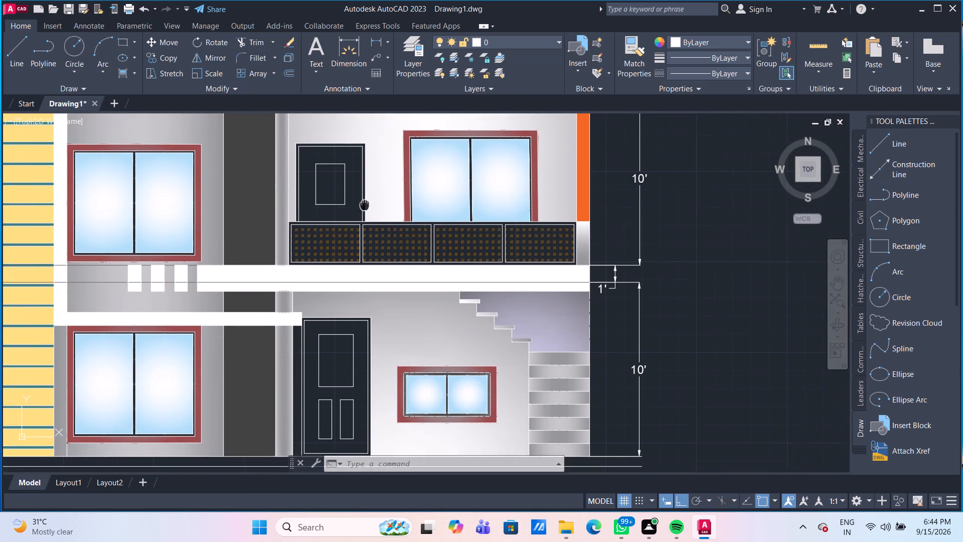
middle_drag(365, 205, 366, 204)
scroll(366, 204, down, 1)
scroll(343, 197, up, 1)
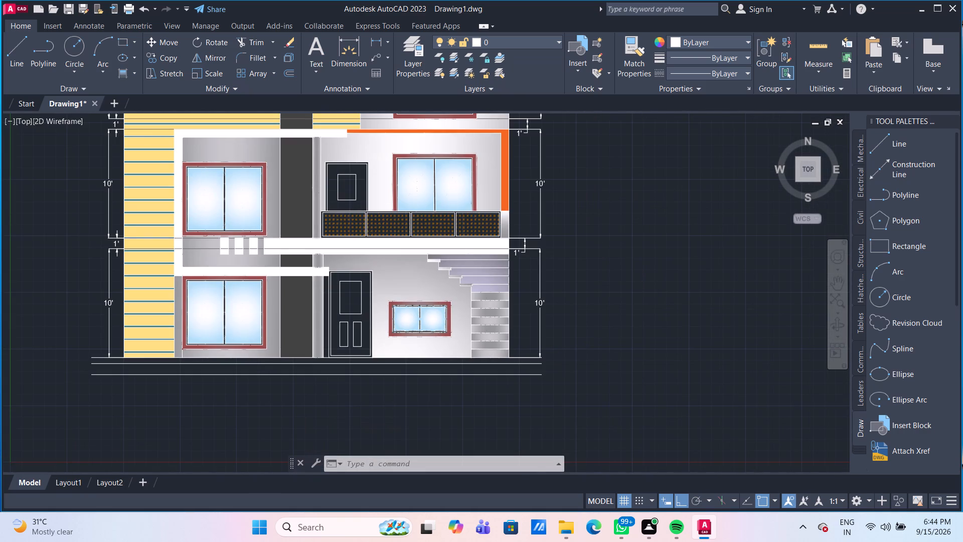
middle_drag(361, 229, 361, 207)
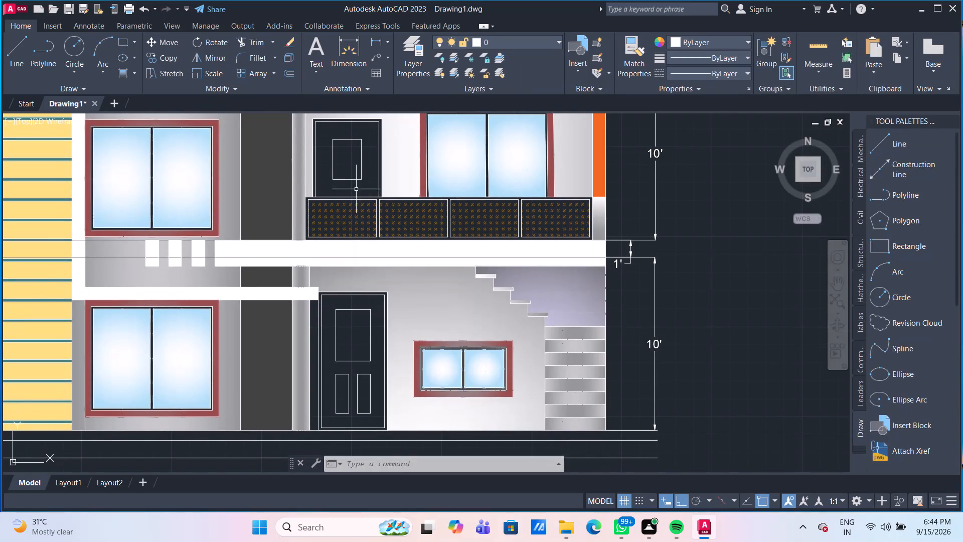
Fill the balcony door and the ground-floor door around their inset panels with the spherical gradient in 255,255,255 and 147,149,152.
click(127, 73)
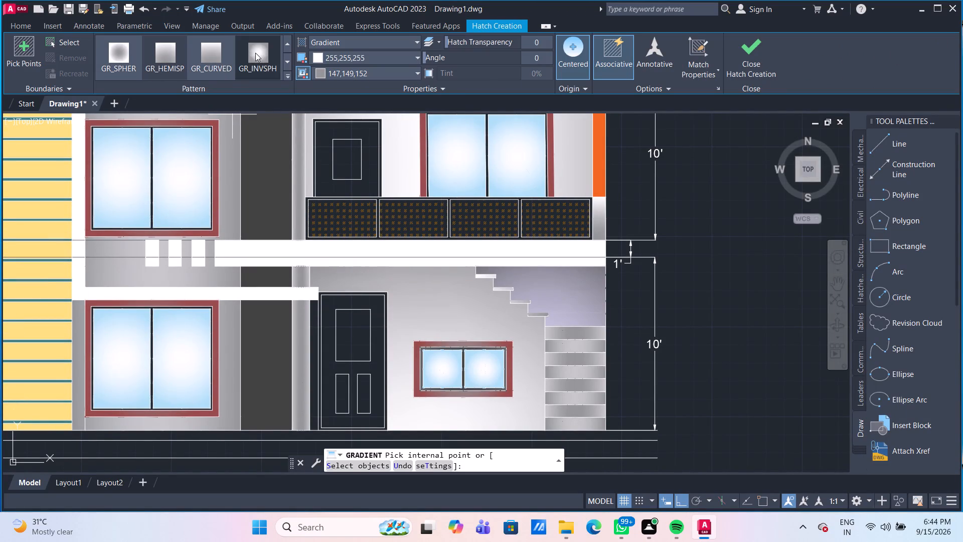
click(119, 57)
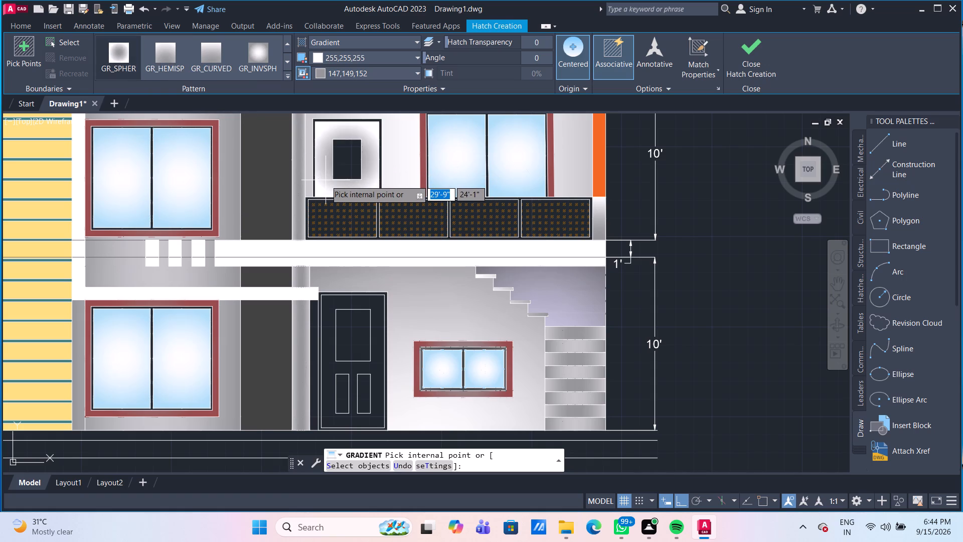
click(326, 180)
key(Escape)
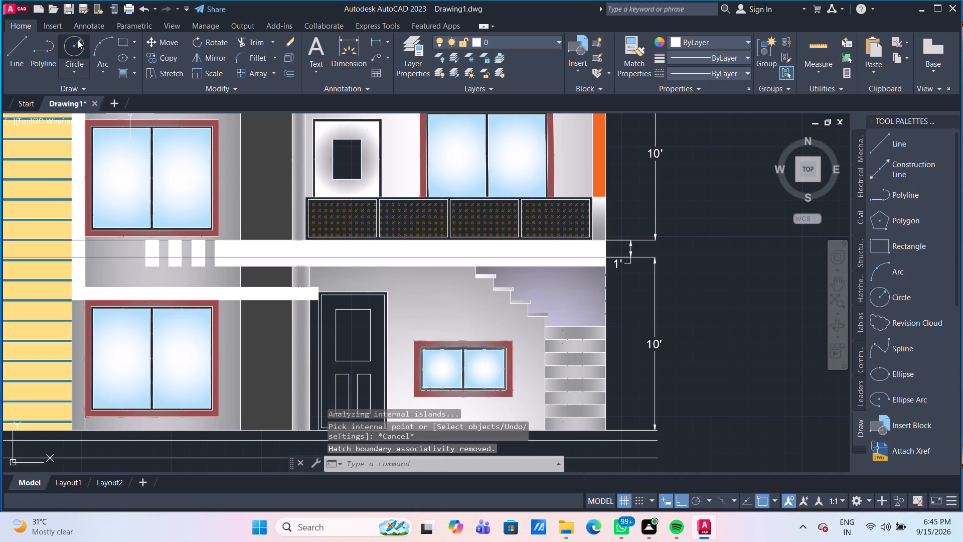
click(123, 76)
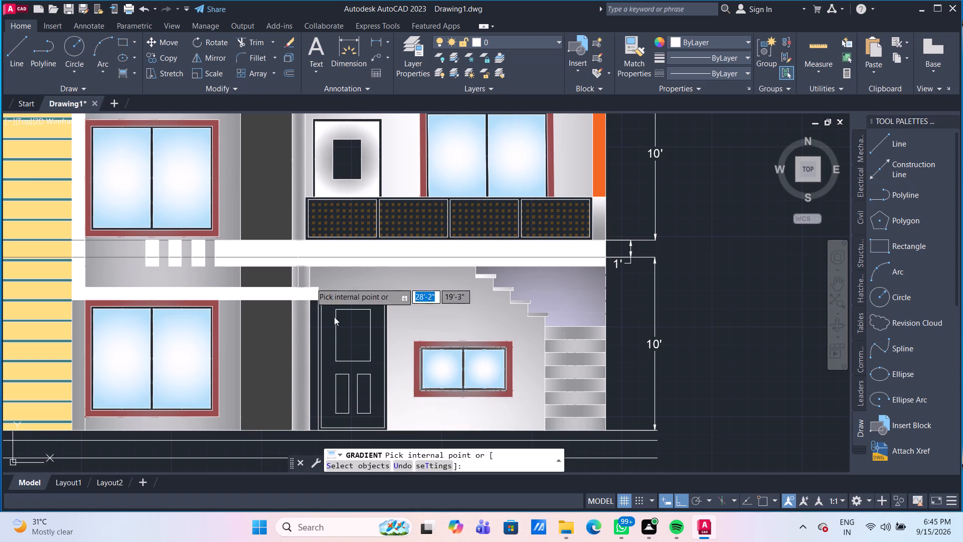
click(328, 366)
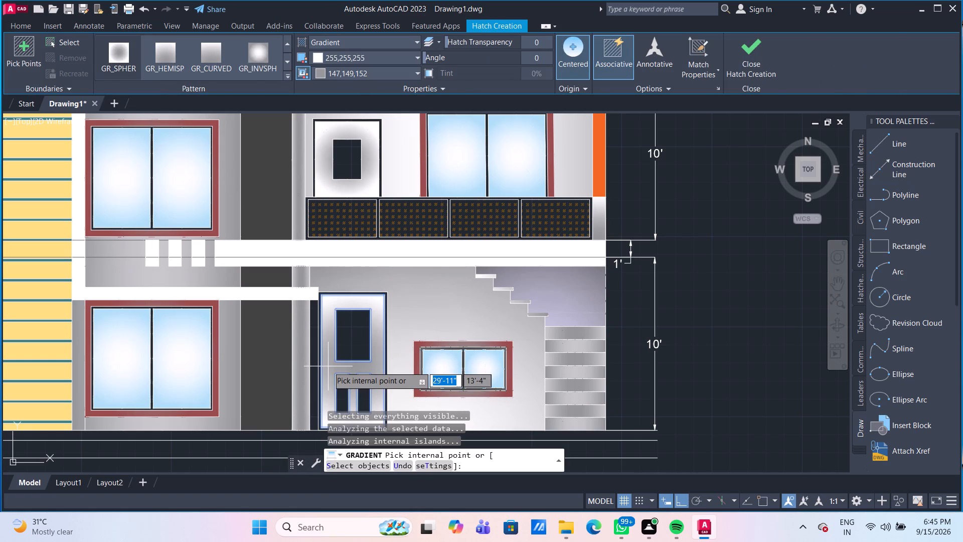
key(Escape)
scroll(363, 241, down, 3)
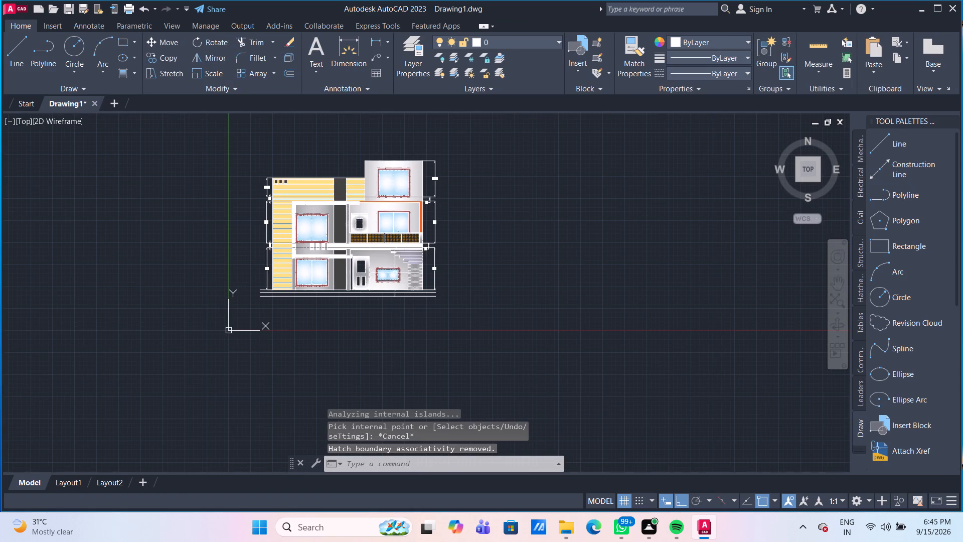
scroll(363, 223, up, 2)
key(Escape)
scroll(370, 214, up, 1)
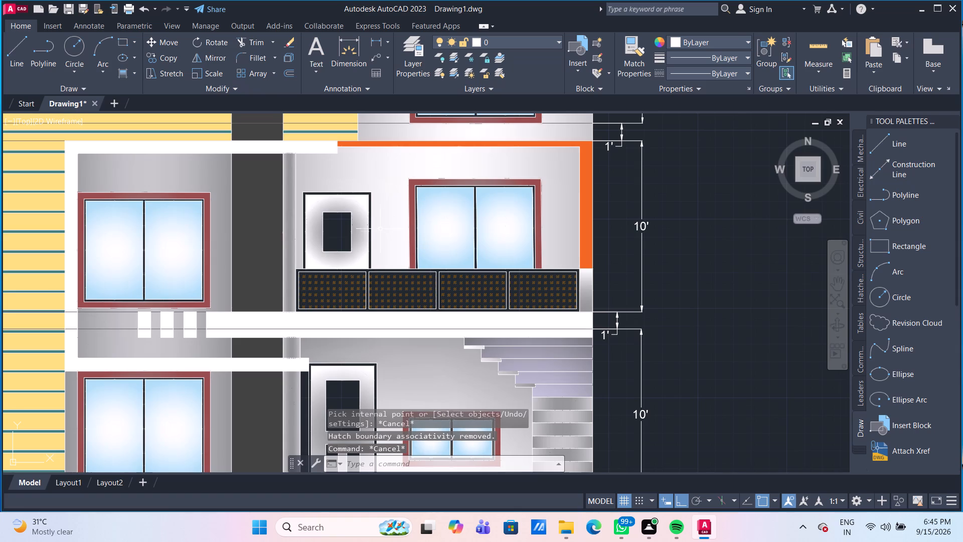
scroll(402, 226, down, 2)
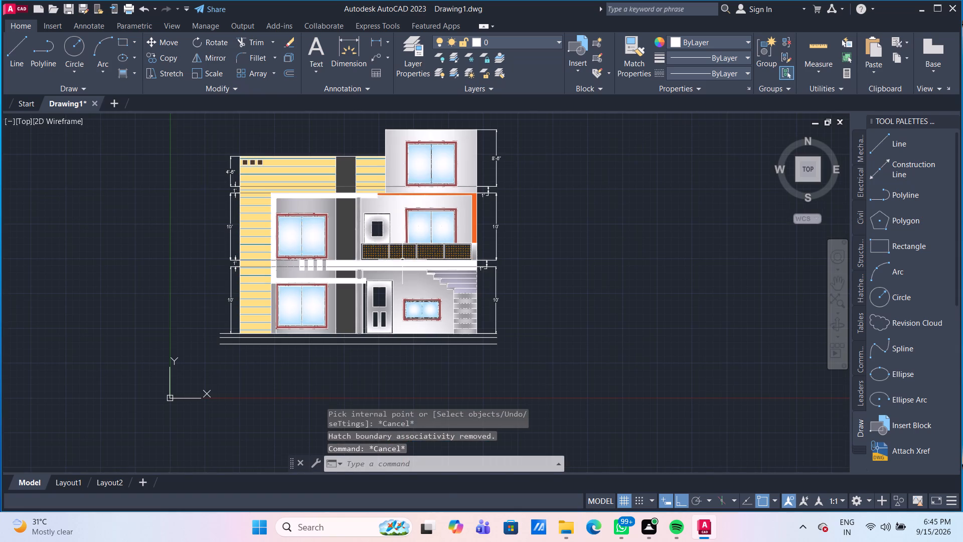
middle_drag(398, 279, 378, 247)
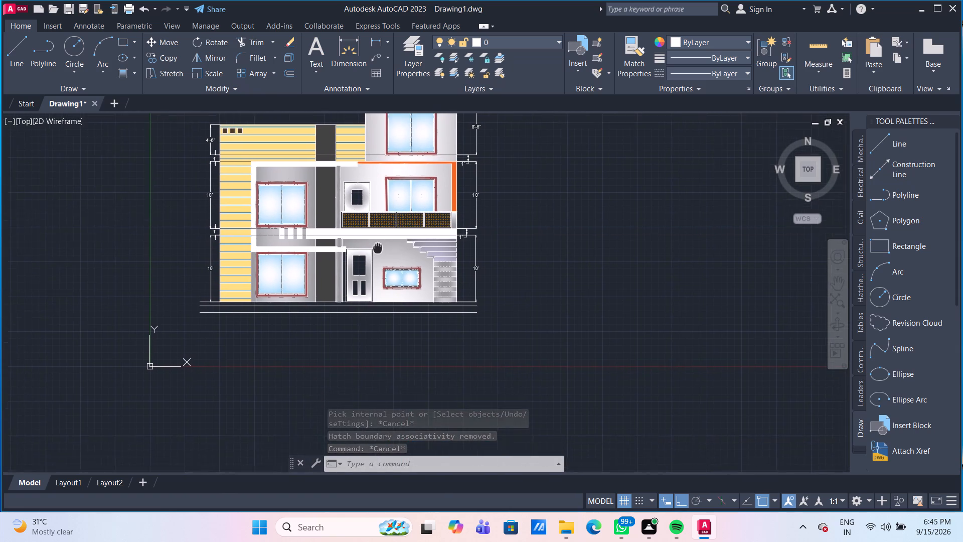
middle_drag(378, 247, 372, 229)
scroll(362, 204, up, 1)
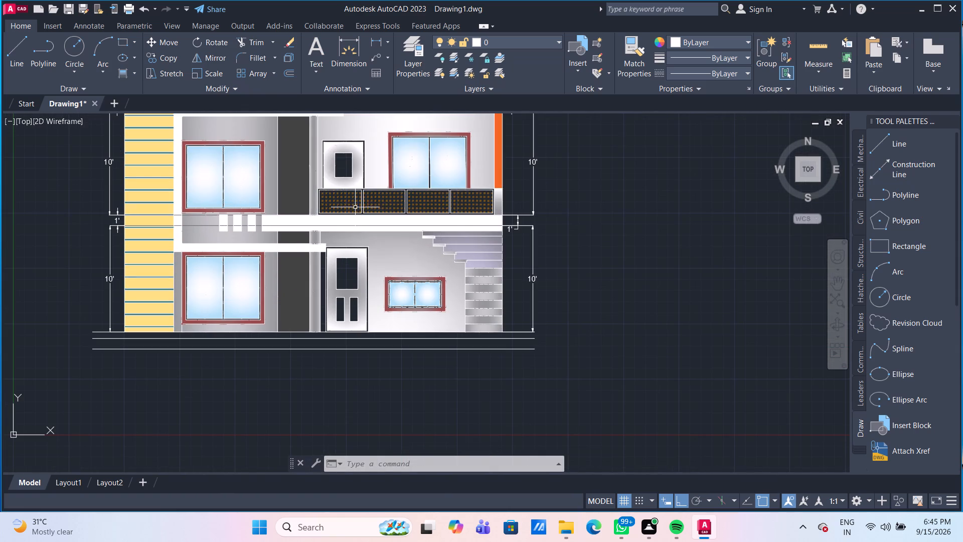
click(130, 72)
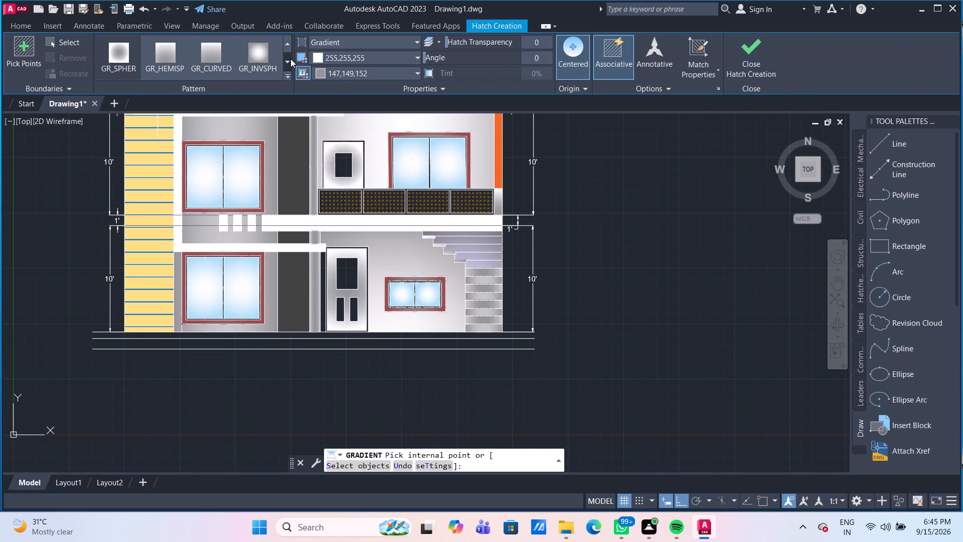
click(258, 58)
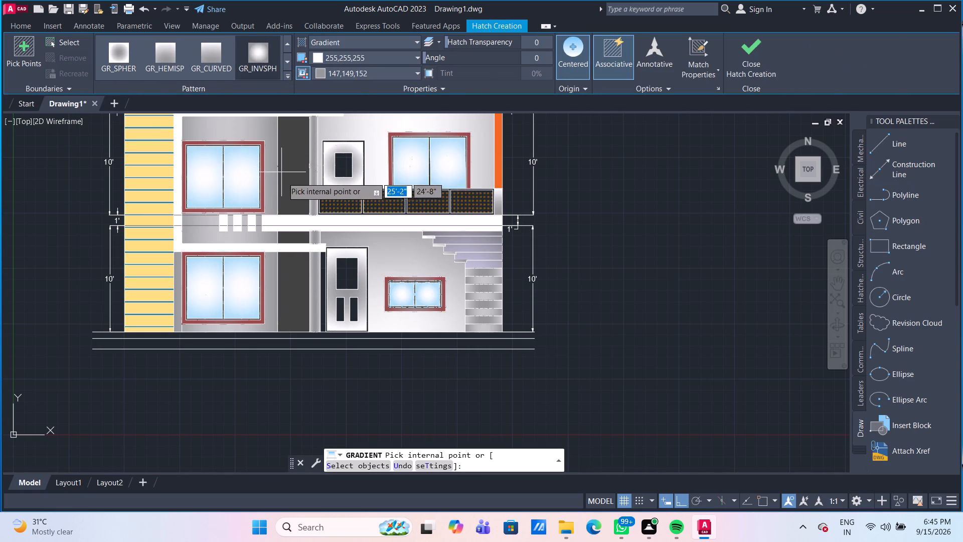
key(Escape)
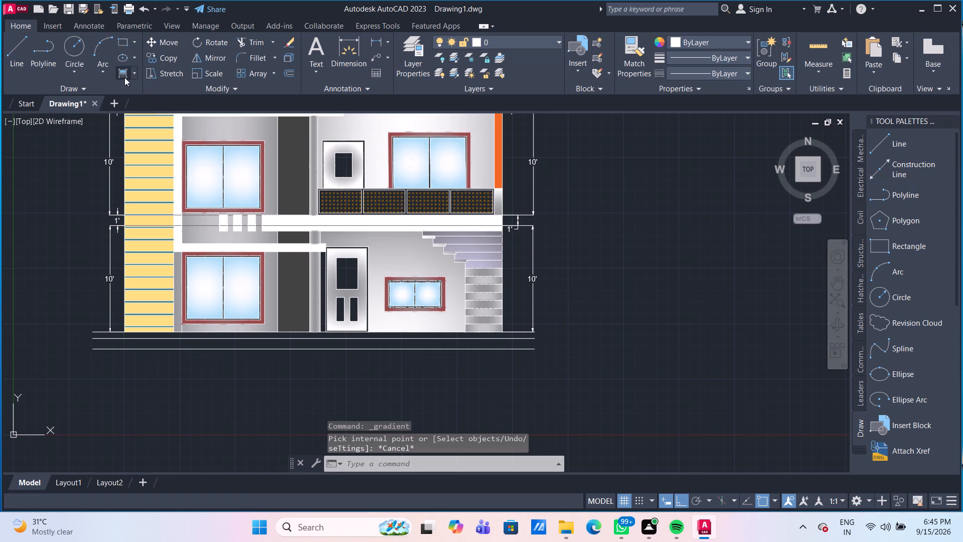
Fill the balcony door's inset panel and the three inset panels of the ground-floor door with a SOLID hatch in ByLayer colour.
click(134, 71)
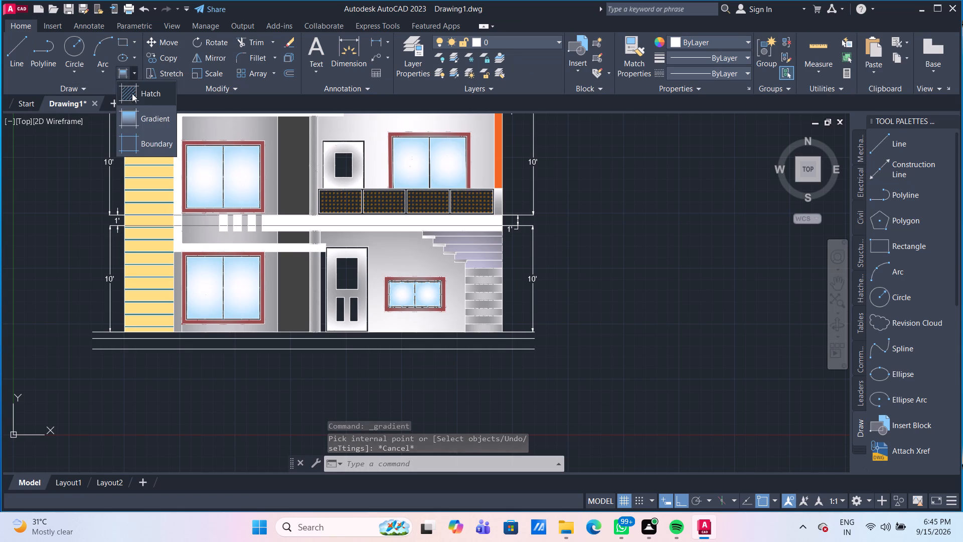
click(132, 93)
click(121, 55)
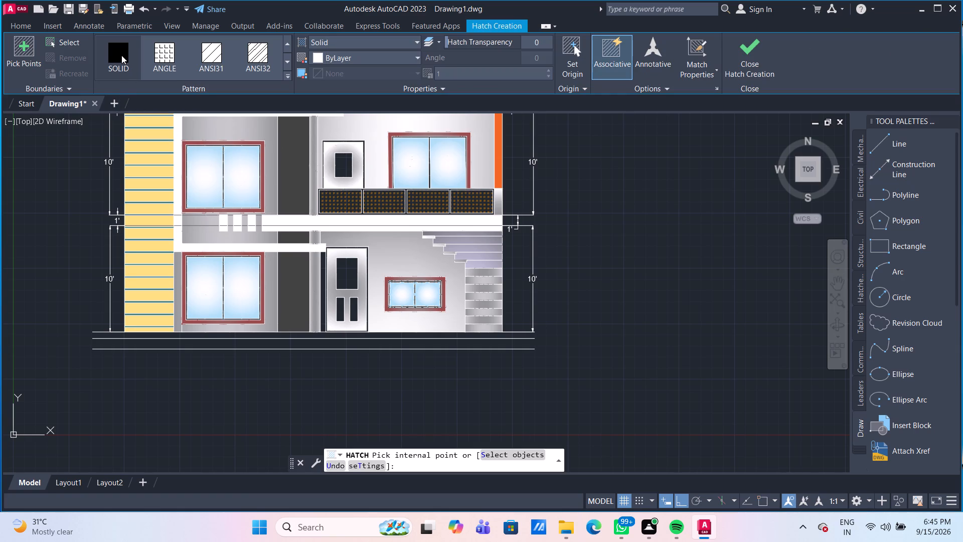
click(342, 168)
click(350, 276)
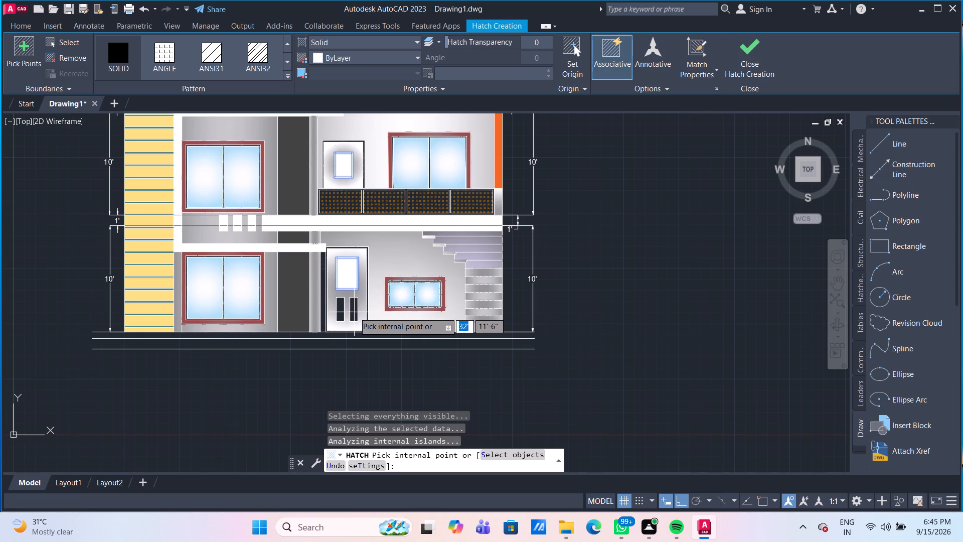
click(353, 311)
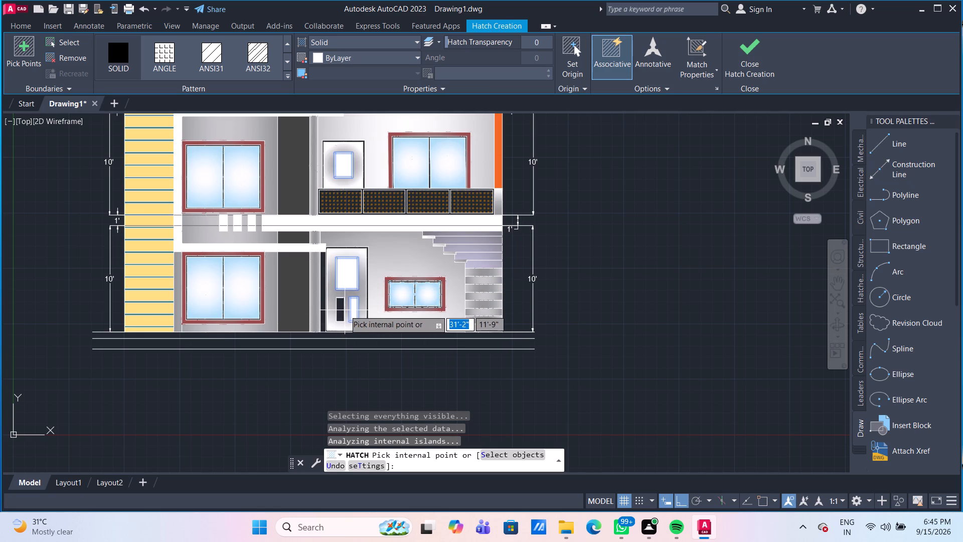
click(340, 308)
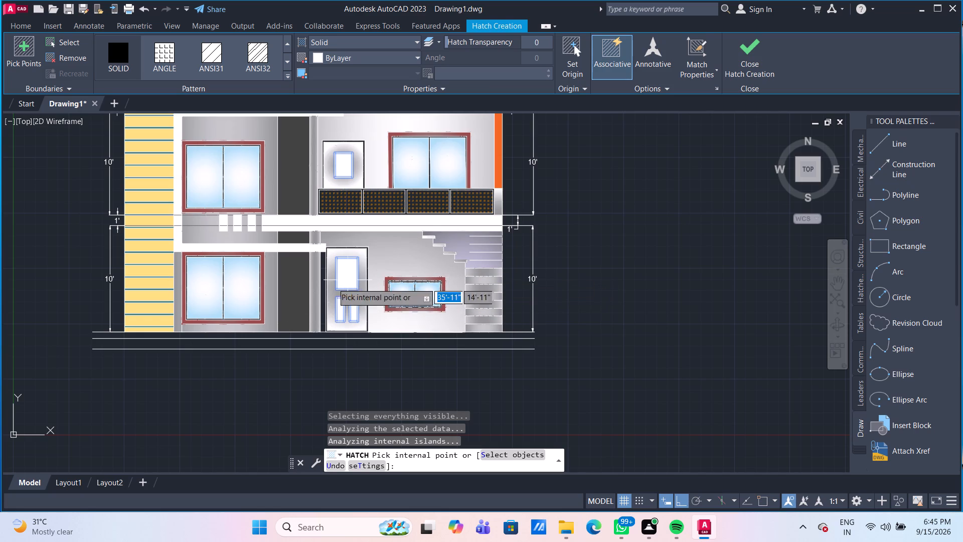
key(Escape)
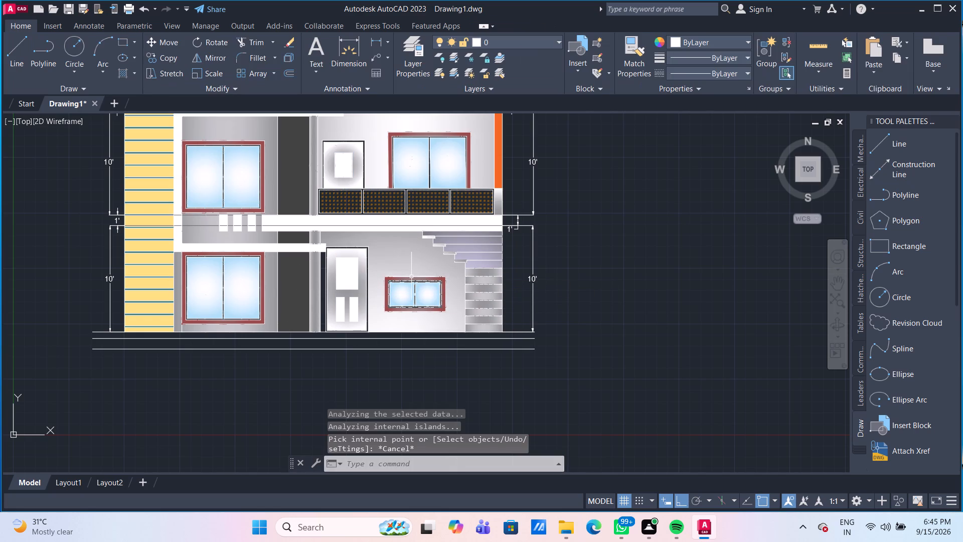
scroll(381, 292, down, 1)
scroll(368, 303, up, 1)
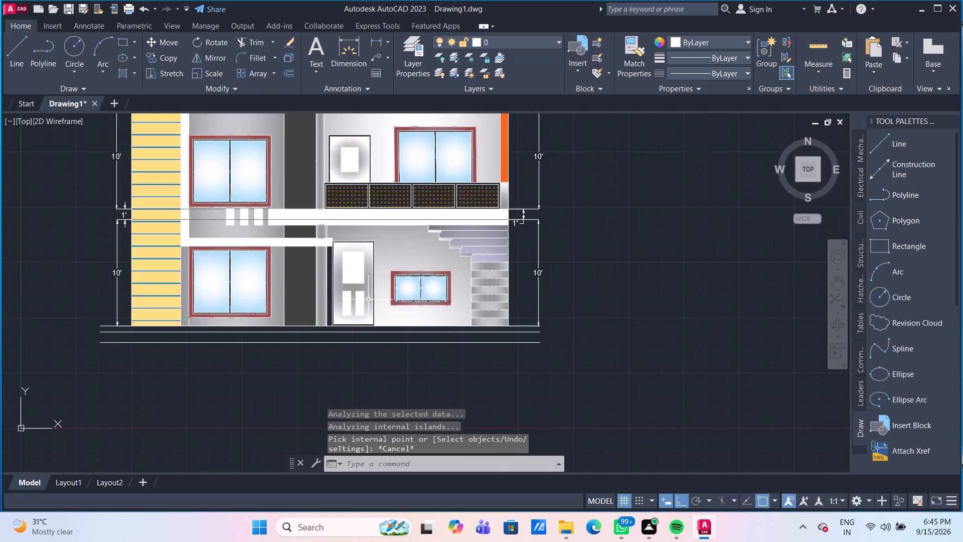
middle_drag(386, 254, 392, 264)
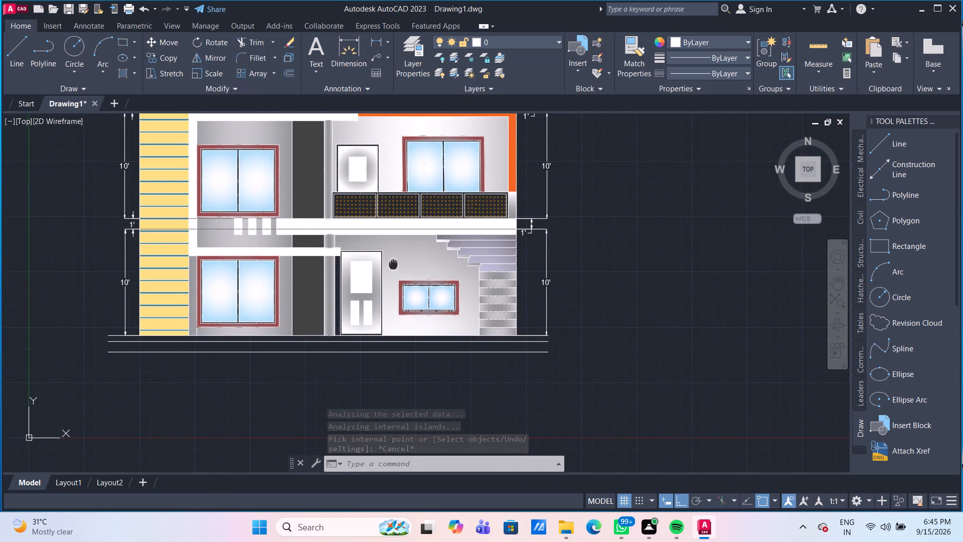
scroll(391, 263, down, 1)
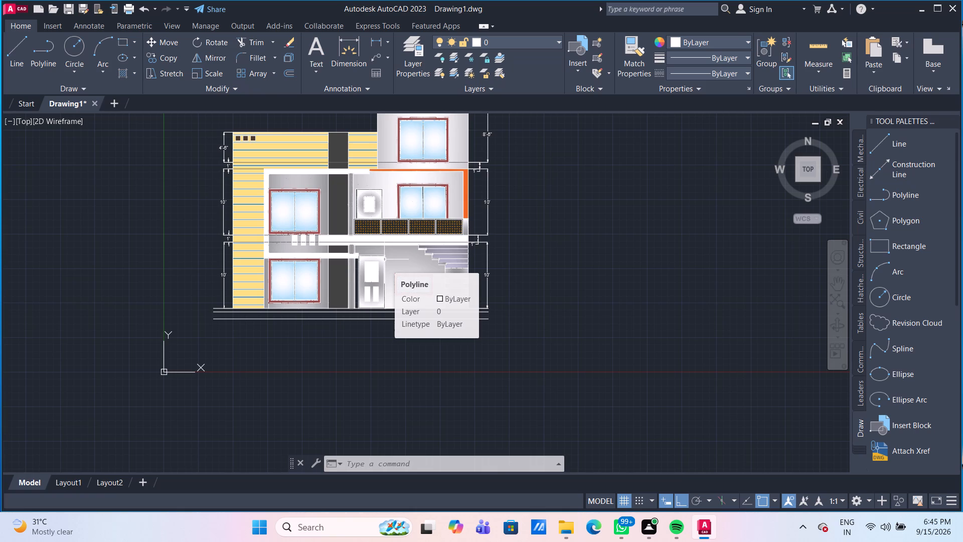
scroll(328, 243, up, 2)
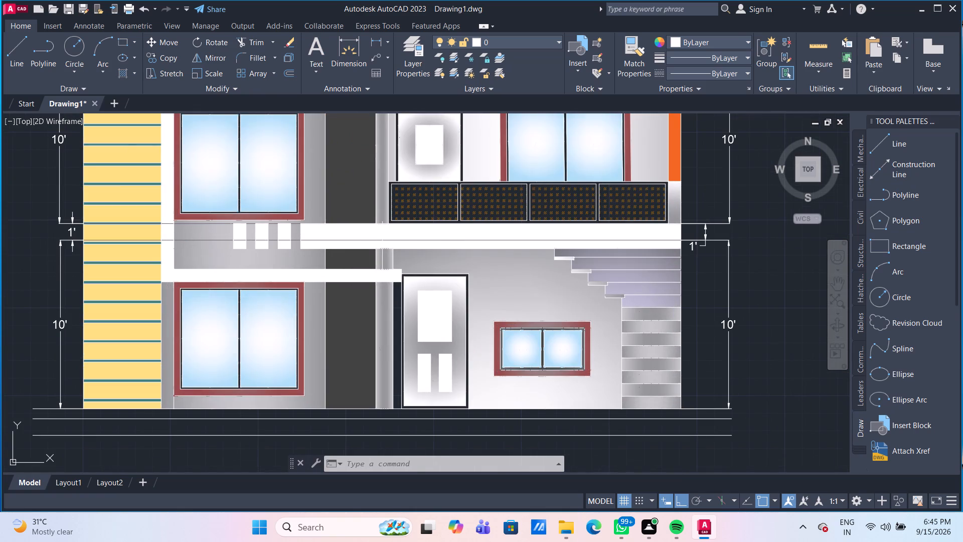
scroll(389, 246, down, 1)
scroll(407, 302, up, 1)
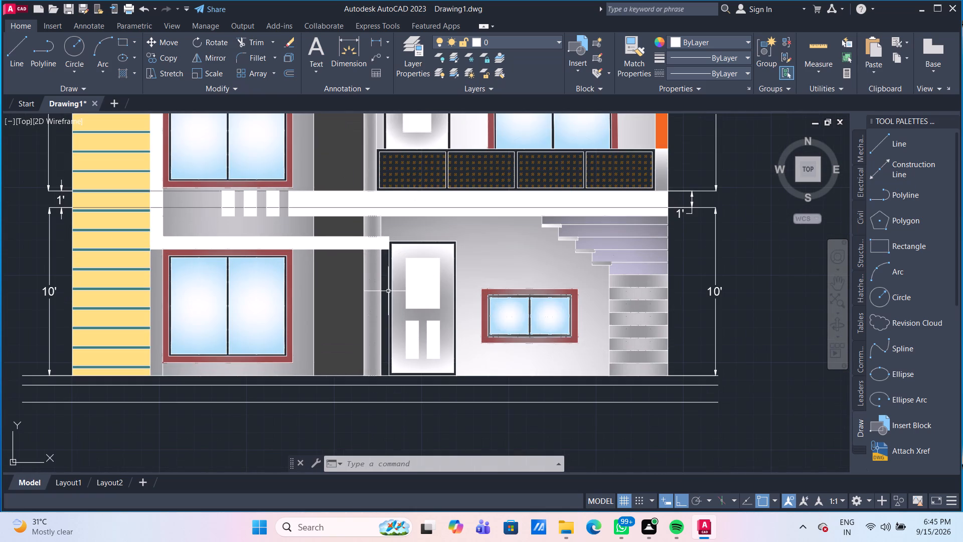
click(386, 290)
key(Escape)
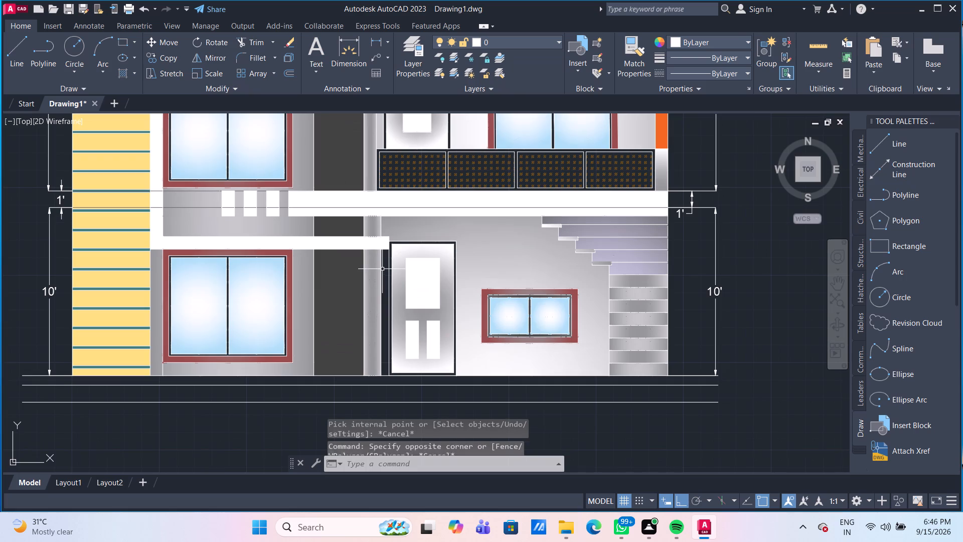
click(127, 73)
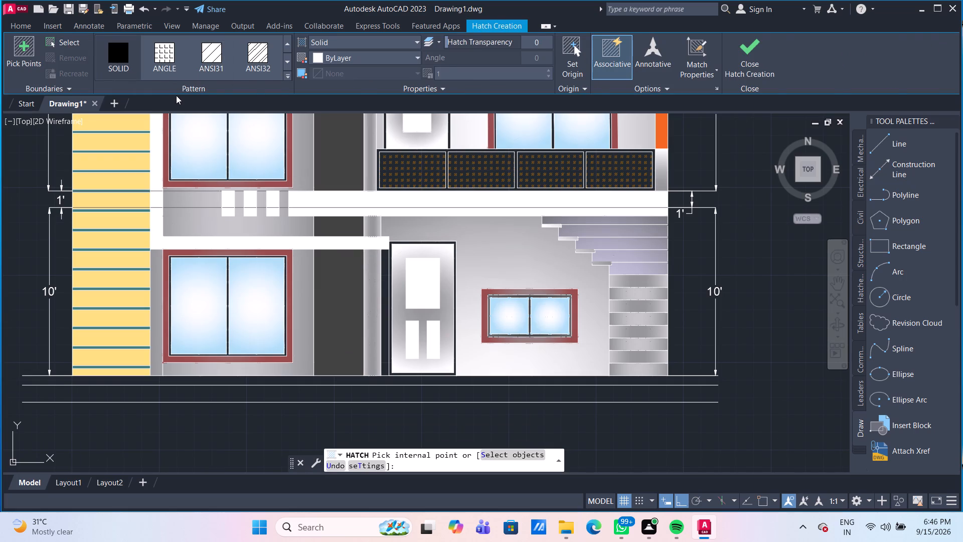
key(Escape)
Fill the narrow unfilled strip beside the ground-floor door with the GR_CYLIN gradient in 255,255,255 and 147,149,152.
click(137, 73)
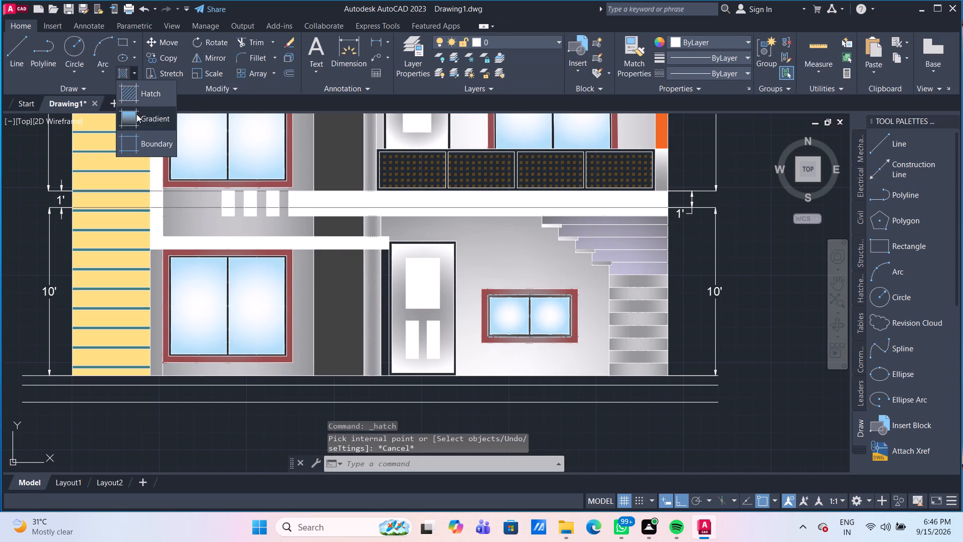
click(136, 114)
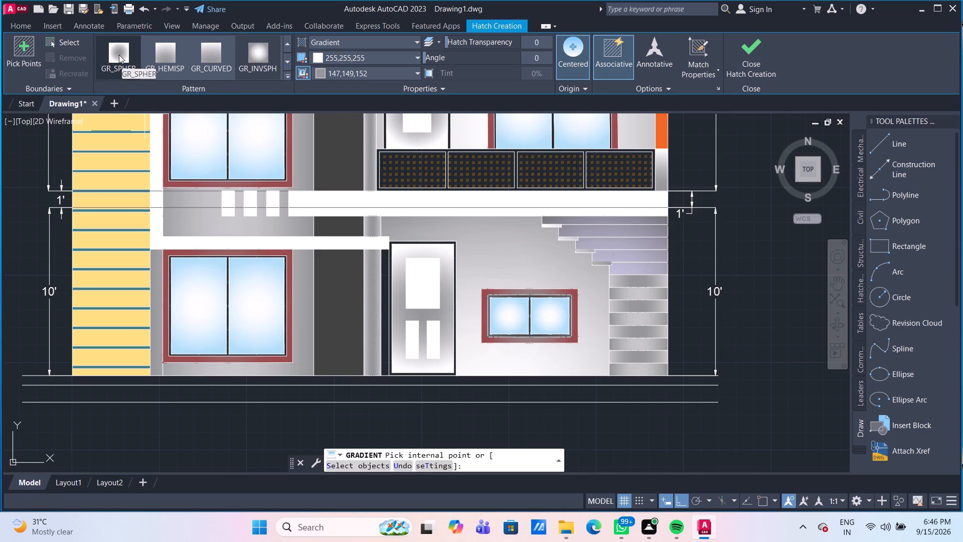
click(289, 60)
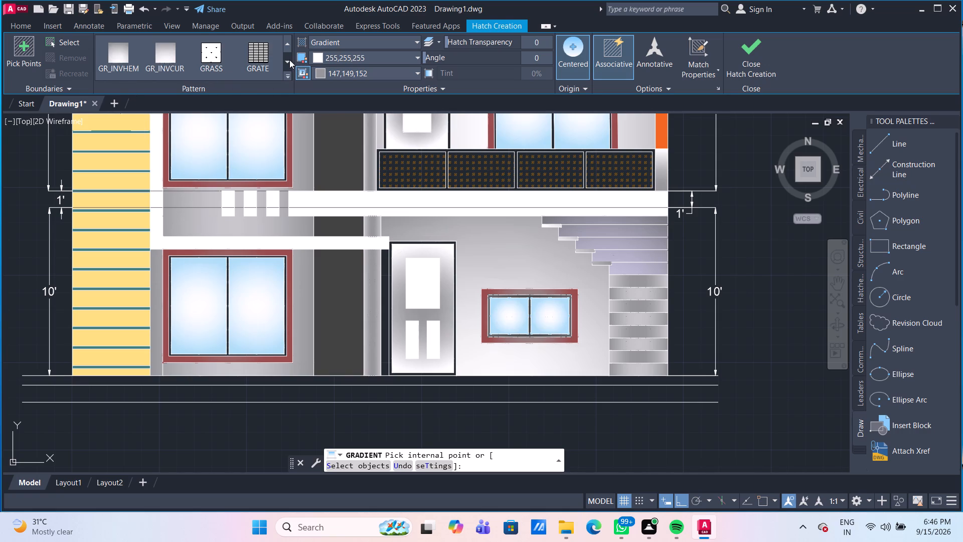
click(289, 60)
triple_click(285, 43)
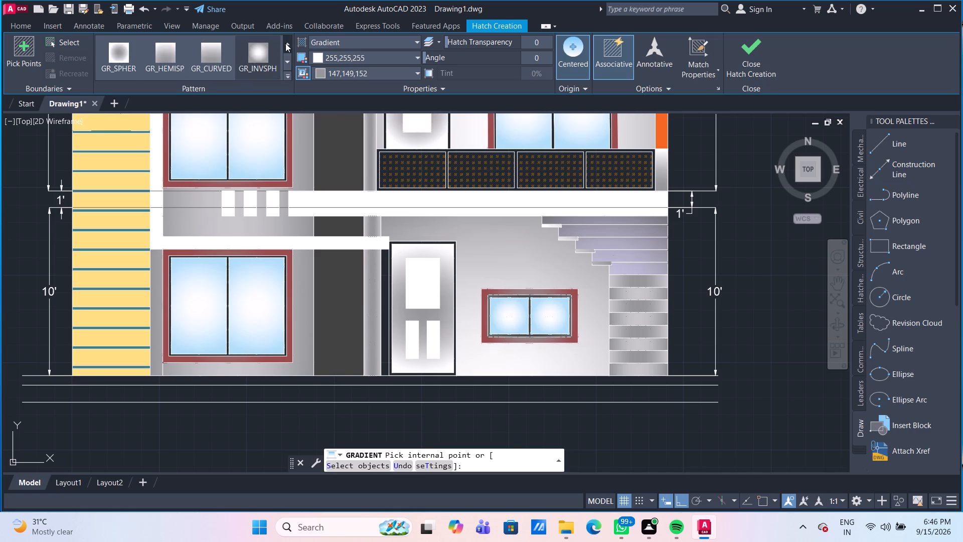
click(285, 43)
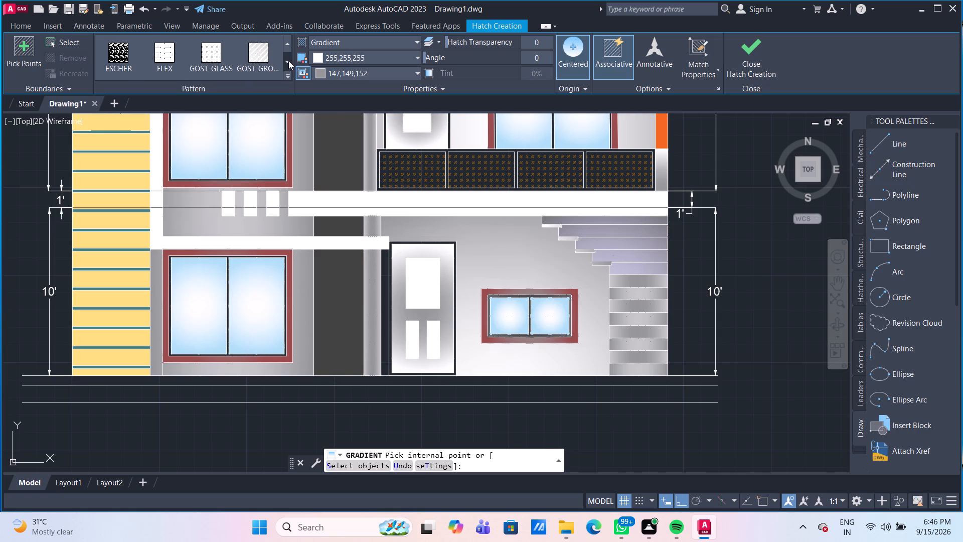
click(288, 61)
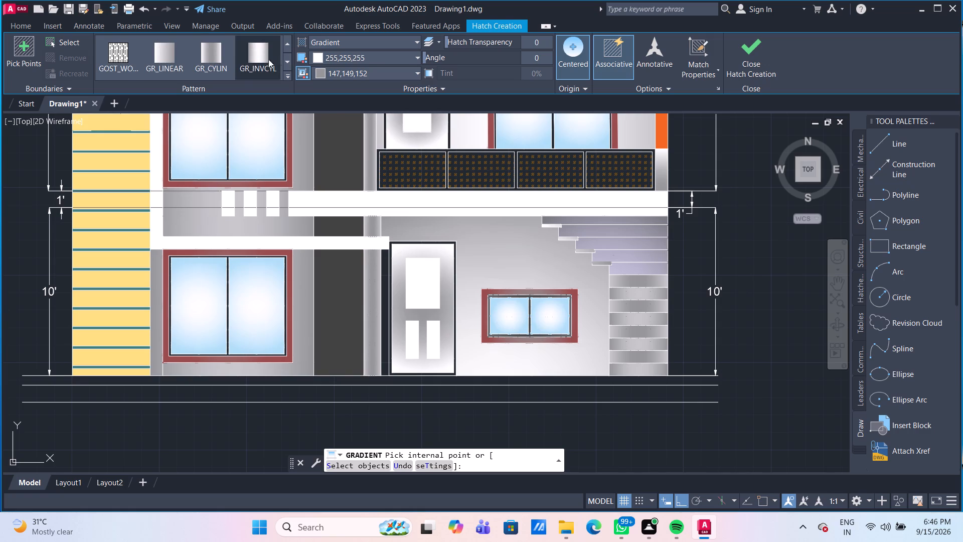
click(208, 59)
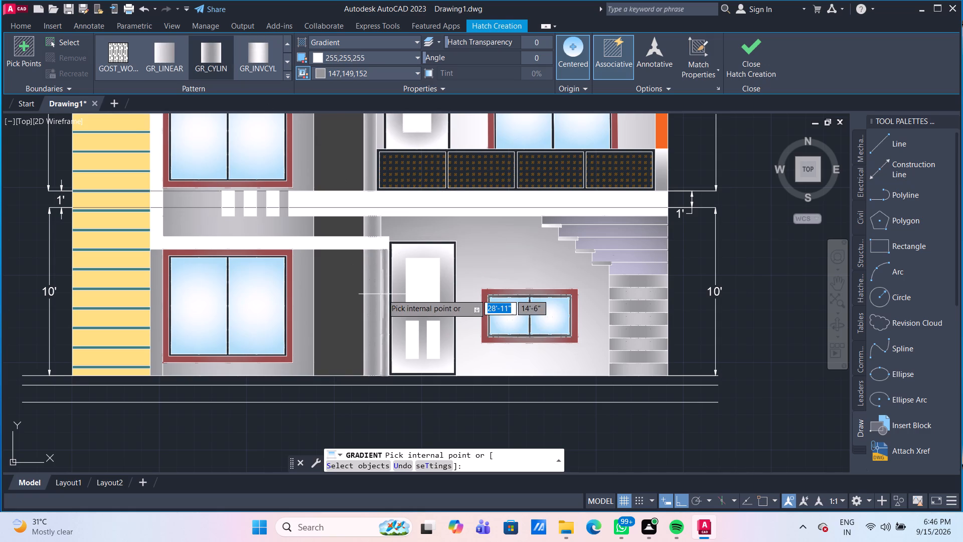
click(384, 295)
key(Escape)
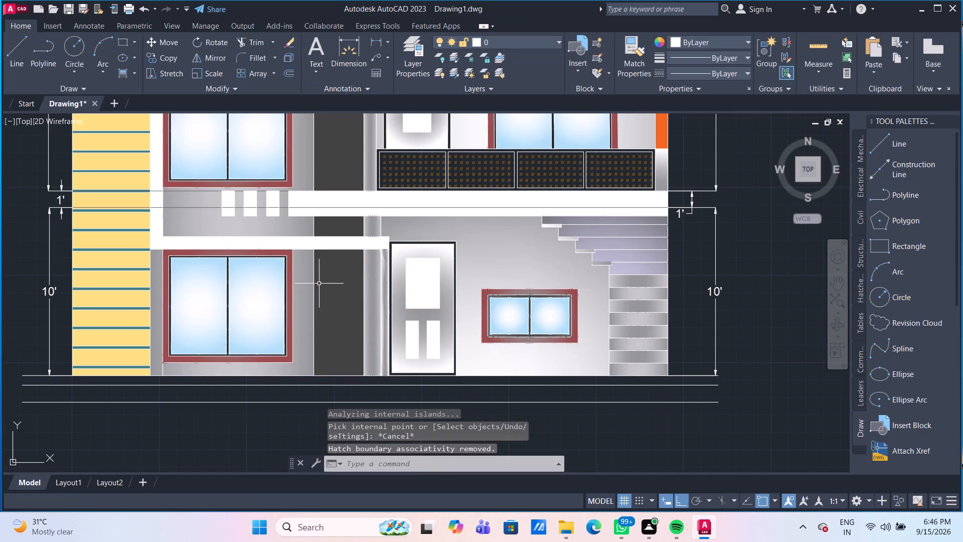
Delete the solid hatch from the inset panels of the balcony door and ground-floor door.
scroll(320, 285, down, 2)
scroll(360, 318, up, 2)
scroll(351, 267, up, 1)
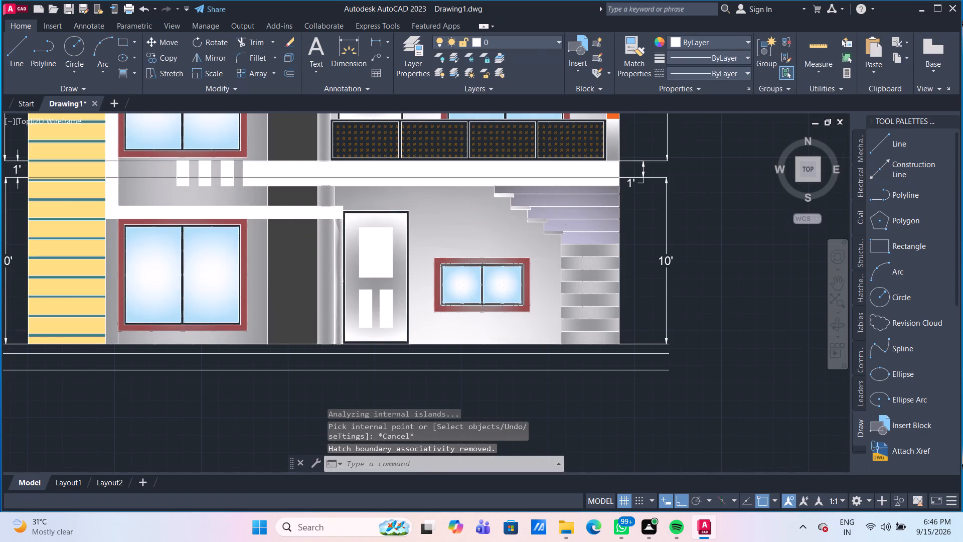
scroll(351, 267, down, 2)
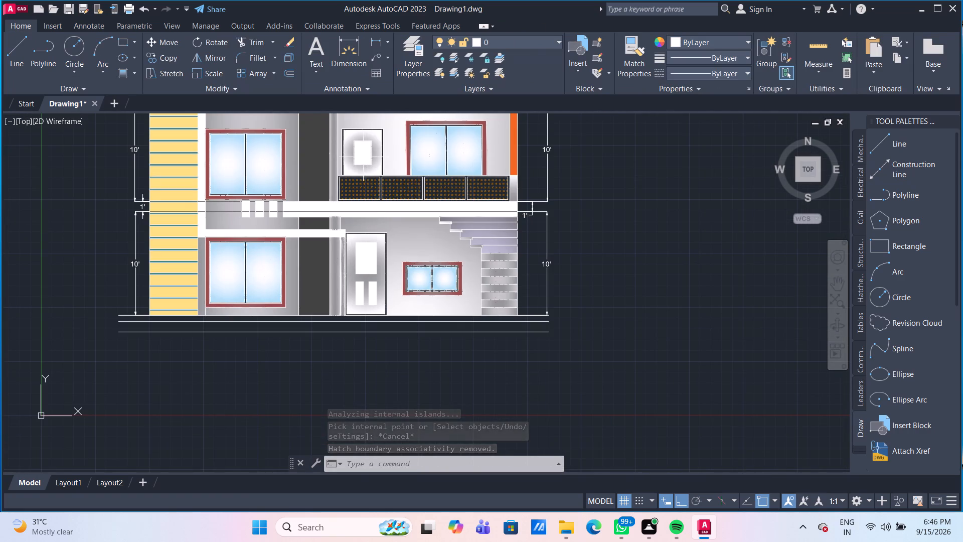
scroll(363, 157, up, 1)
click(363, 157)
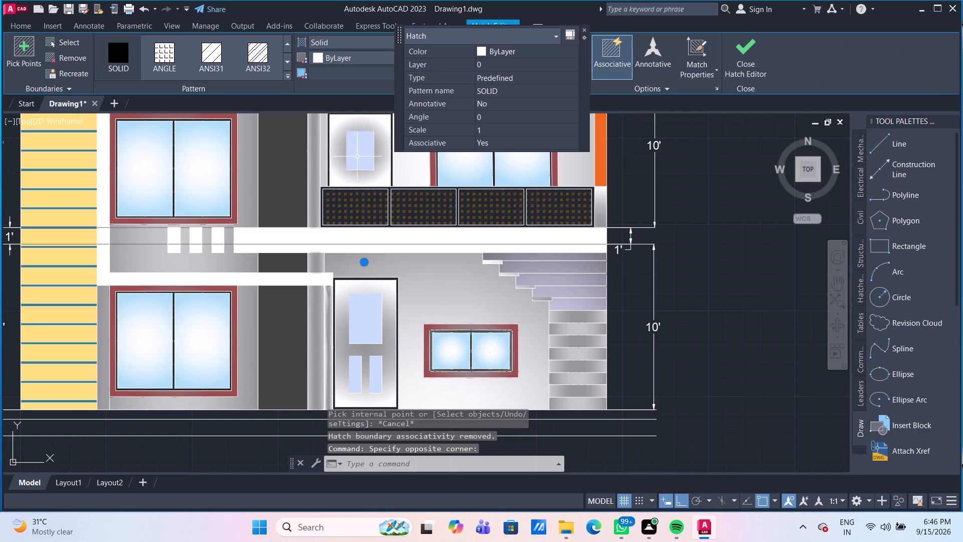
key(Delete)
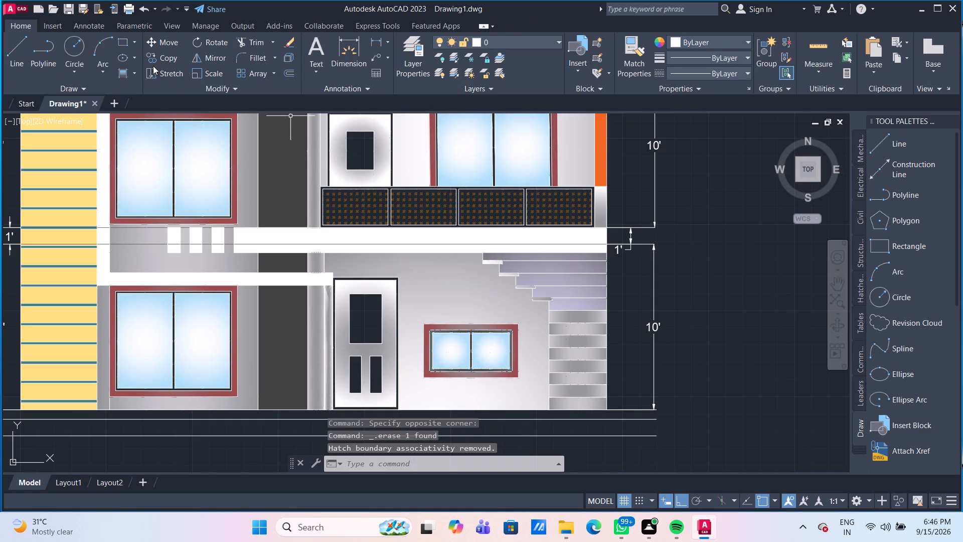
Fill the balcony door's inset panel with the GR_CYLIN gradient in 255,255,255 and 147,149,152.
click(129, 74)
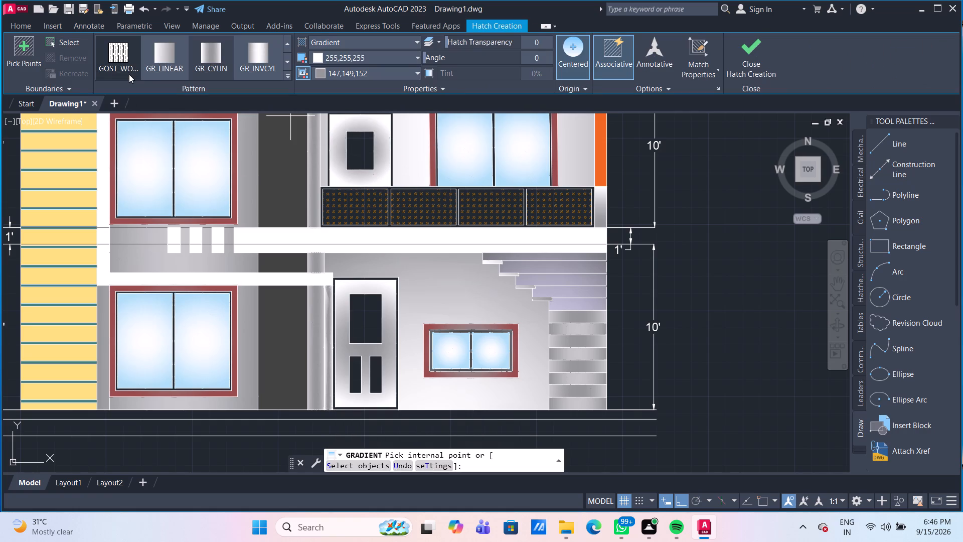
click(215, 50)
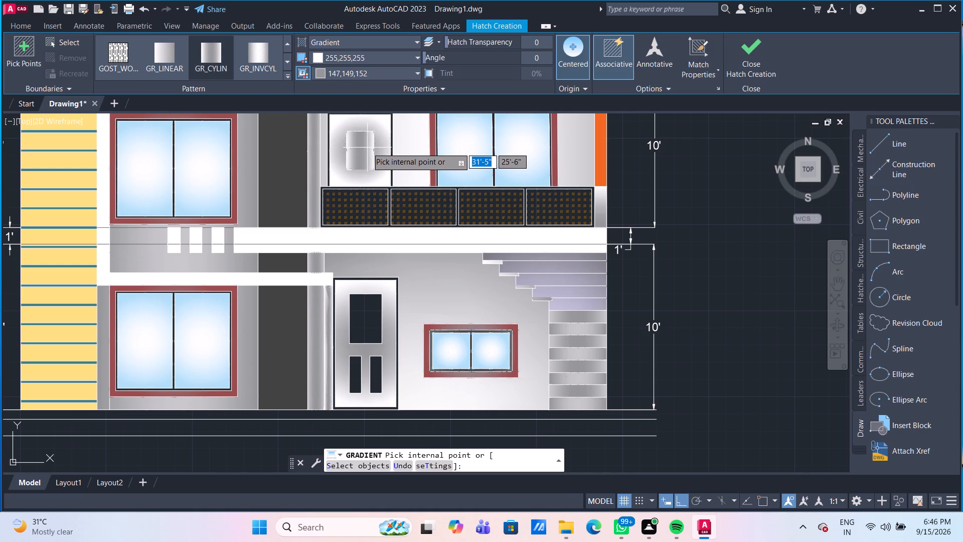
click(367, 148)
key(Escape)
scroll(399, 200, down, 2)
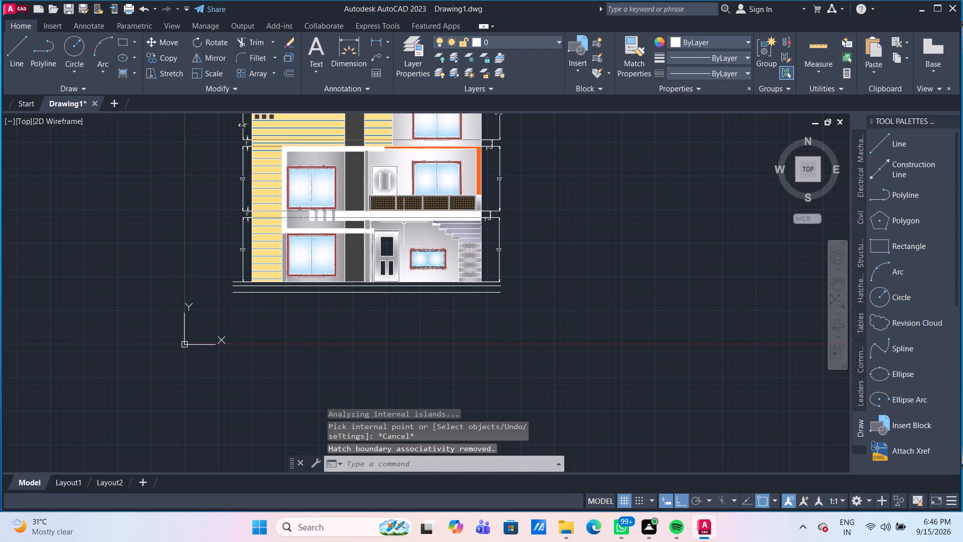
scroll(394, 208, up, 1)
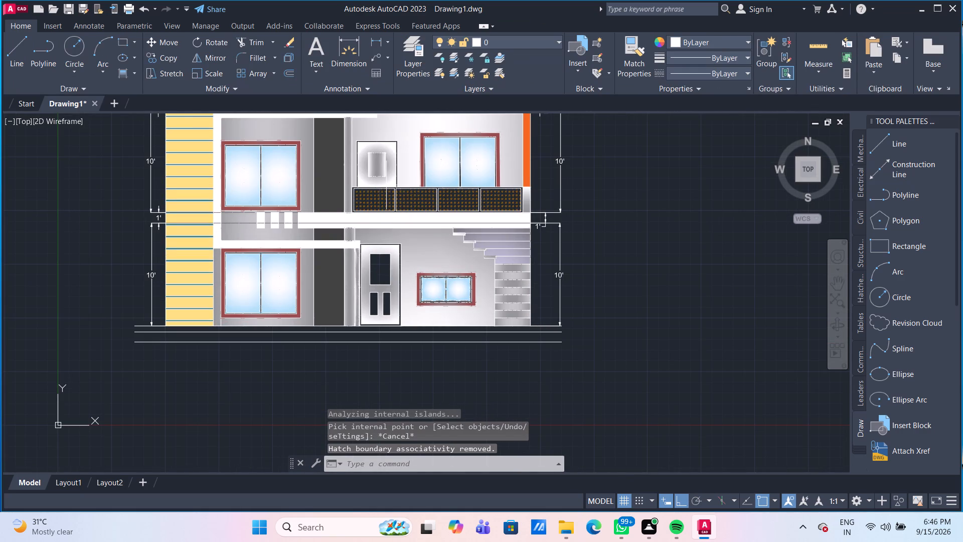
Fill the balcony door's inset panel with the GR_CYLIN gradient in 206,204,230 and 147,149,152.
scroll(386, 185, up, 1)
middle_drag(386, 184, 385, 208)
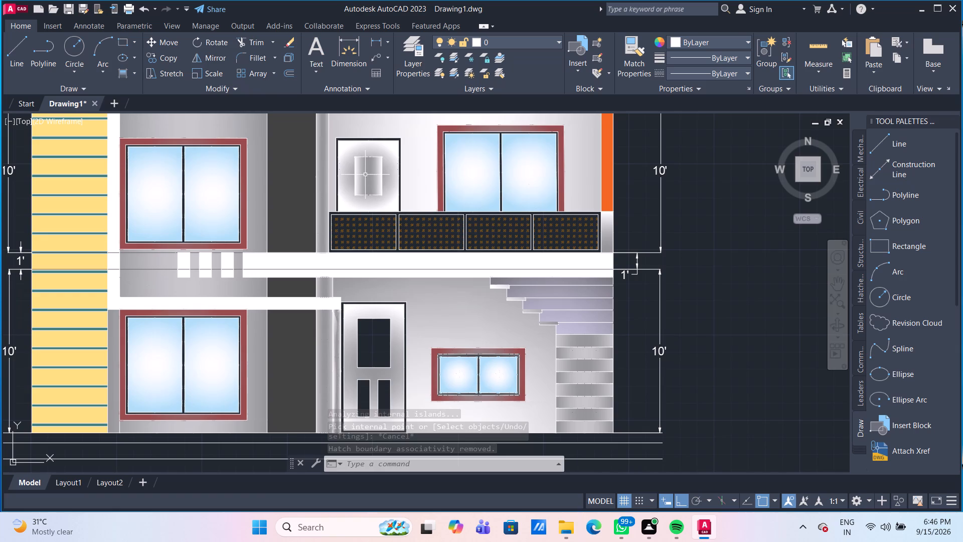
click(125, 72)
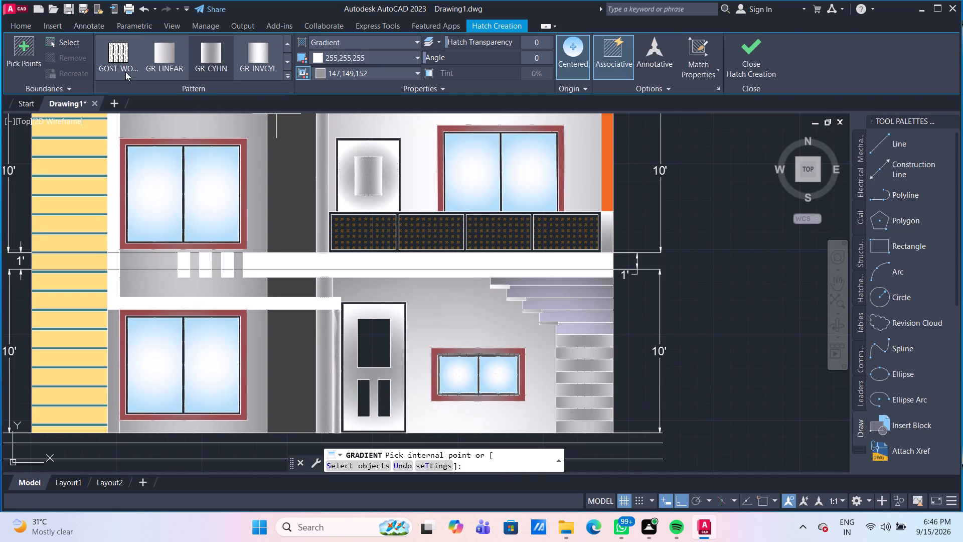
click(365, 59)
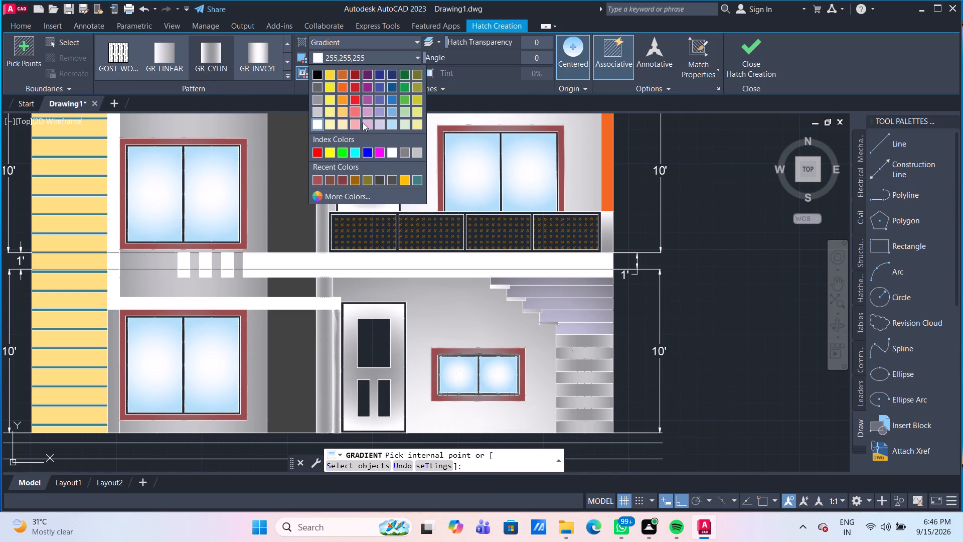
click(377, 128)
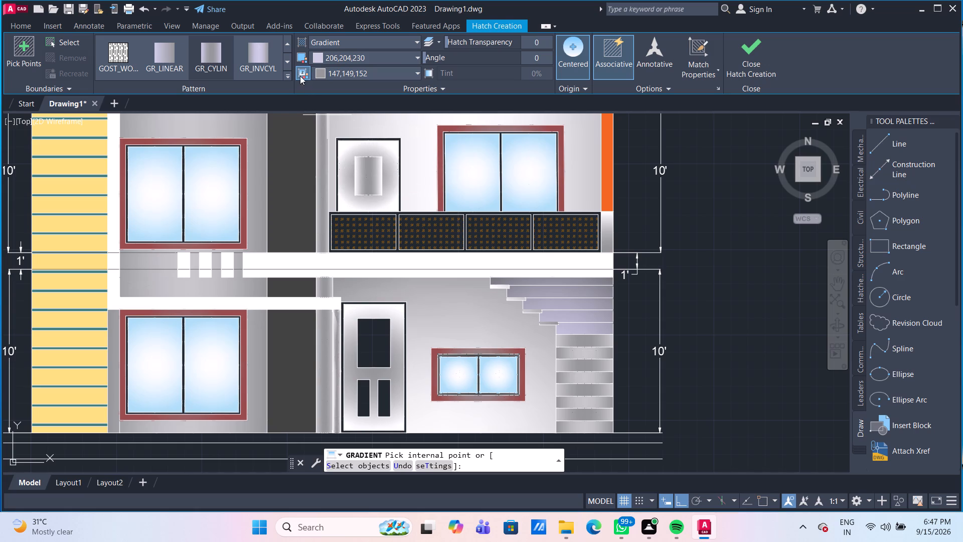
click(370, 175)
key(Escape)
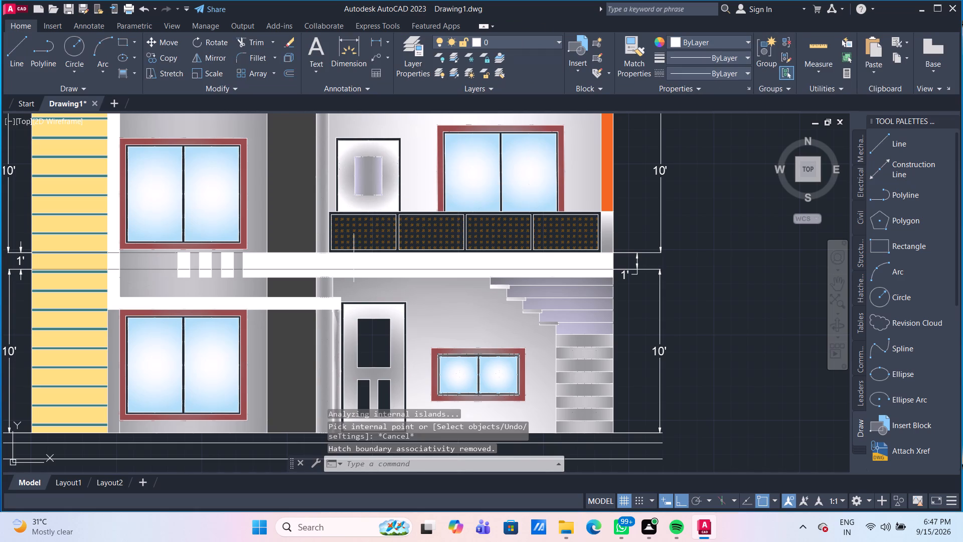
Fill the large upper inset panel of the ground-floor door with the GR_CYLIN gradient in 206,204,230 and 147,149,152.
middle_drag(372, 357, 354, 303)
click(355, 295)
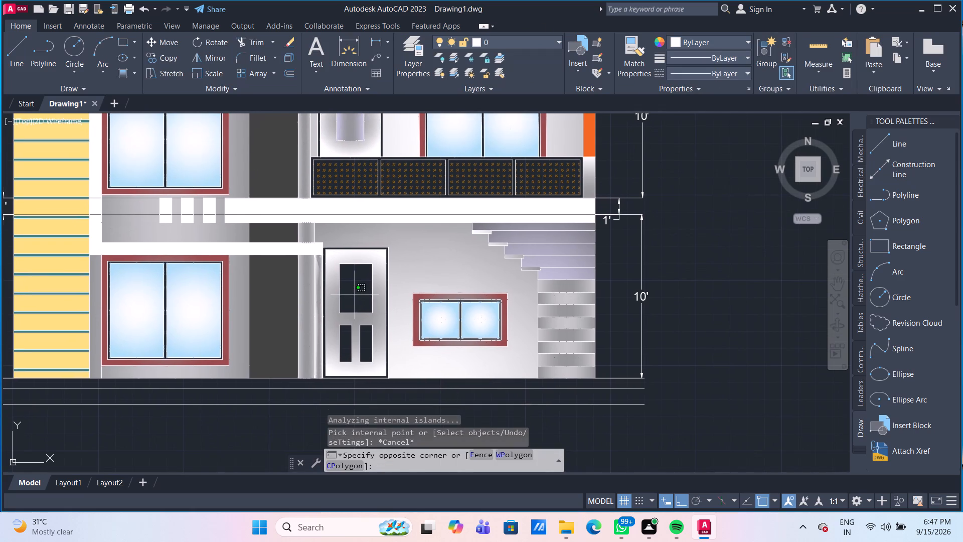
click(358, 278)
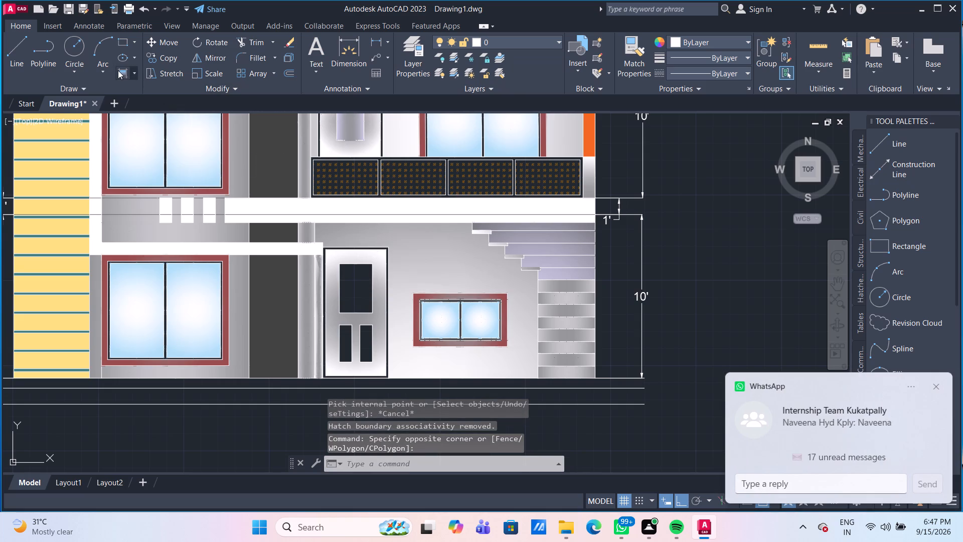
click(126, 71)
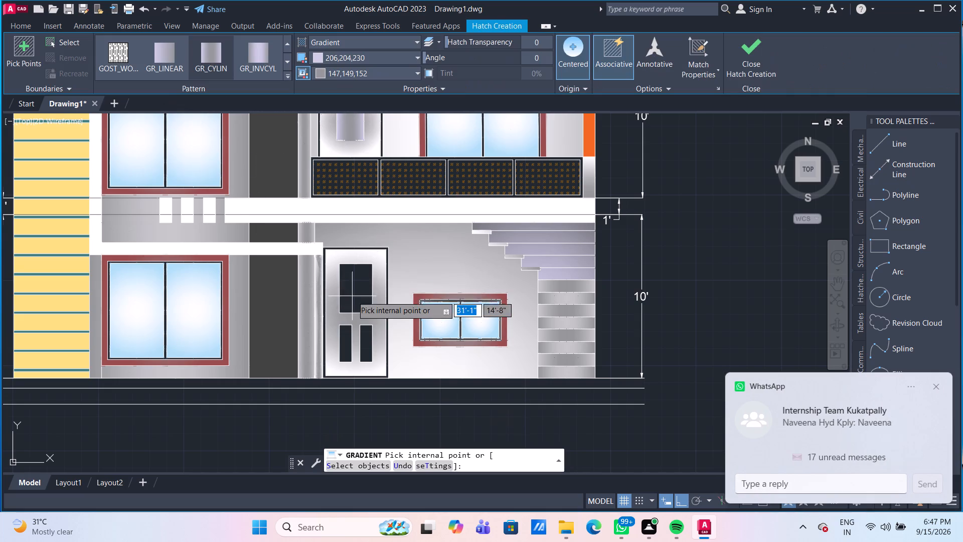
click(353, 287)
key(Escape)
scroll(379, 340, down, 1)
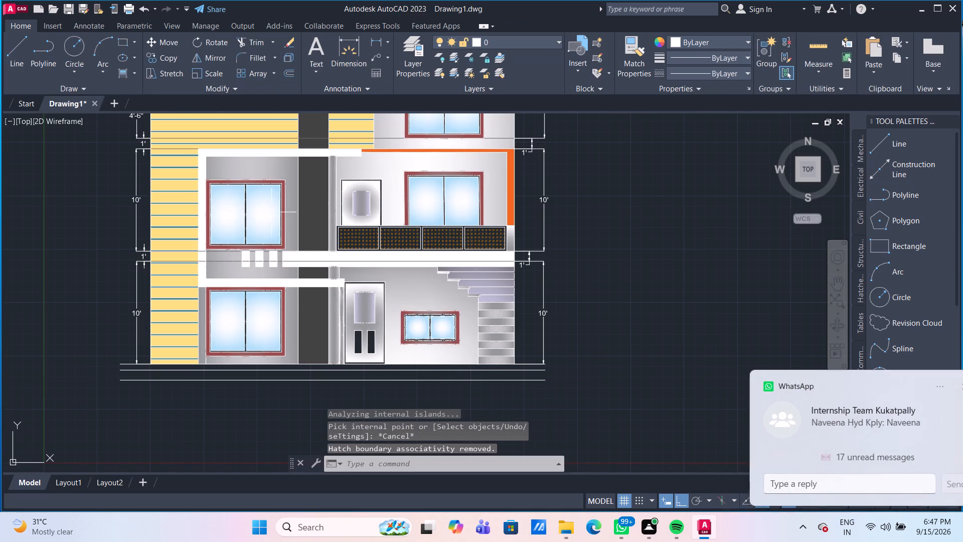
Fill the two small lower inset panels of the ground-floor door with the same 206,204,230 and 147,149,152 cylindrical gradient.
click(122, 75)
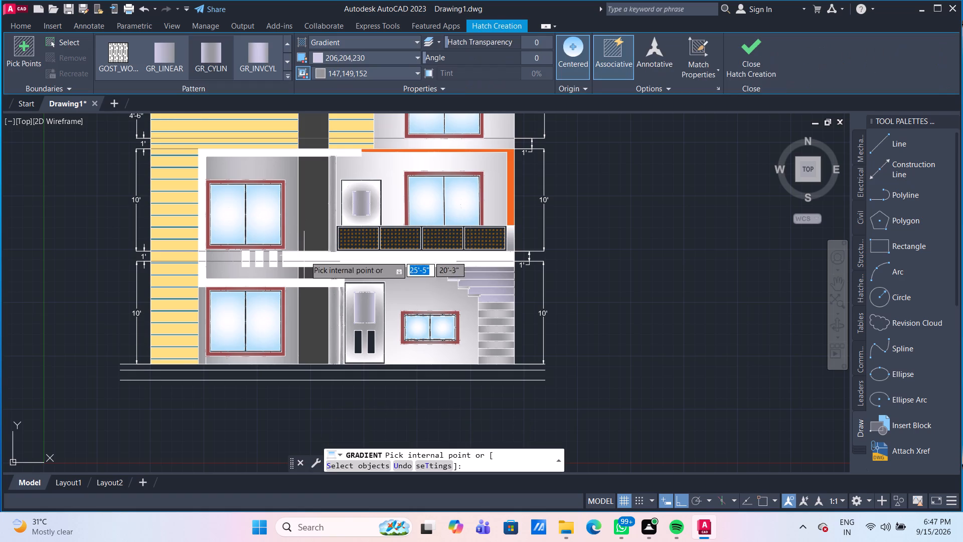
scroll(364, 402, up, 2)
click(356, 269)
key(Escape)
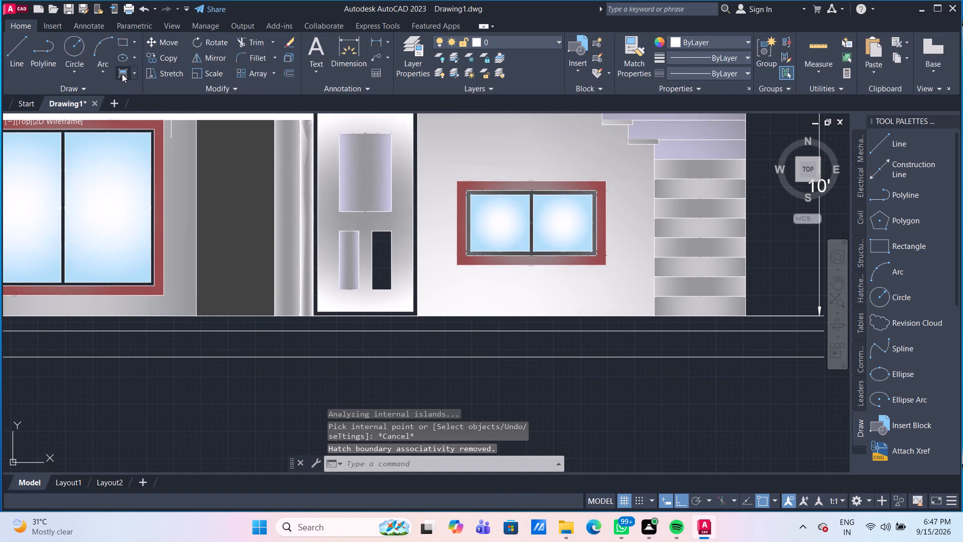
click(122, 74)
click(381, 256)
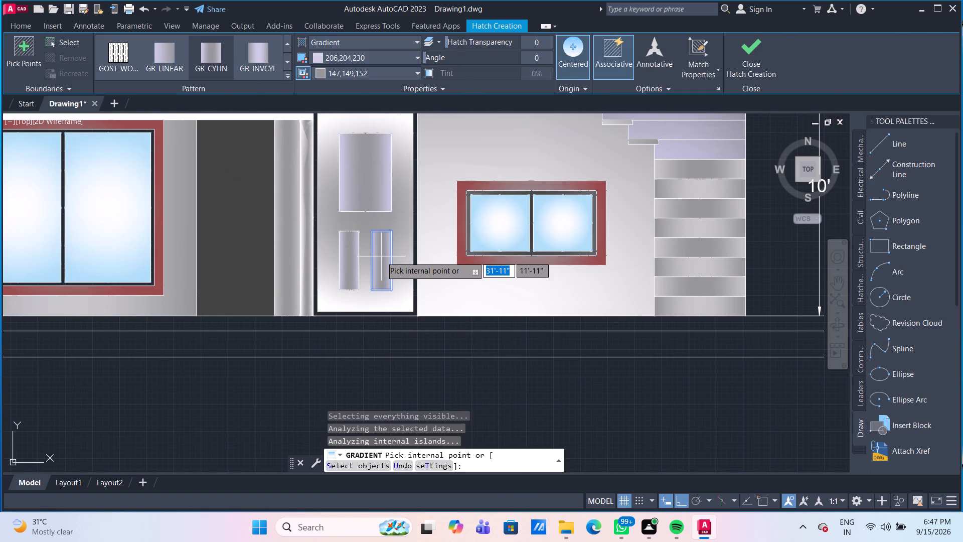
key(Escape)
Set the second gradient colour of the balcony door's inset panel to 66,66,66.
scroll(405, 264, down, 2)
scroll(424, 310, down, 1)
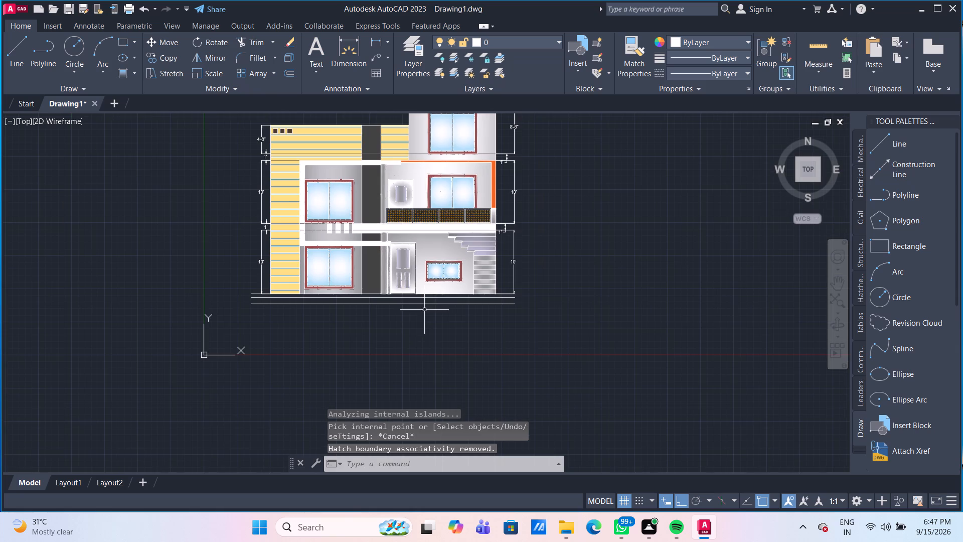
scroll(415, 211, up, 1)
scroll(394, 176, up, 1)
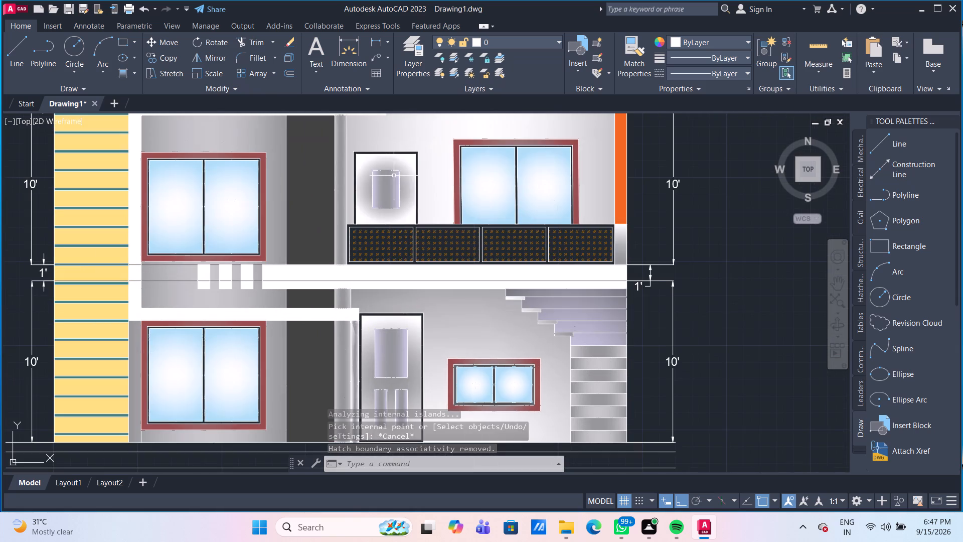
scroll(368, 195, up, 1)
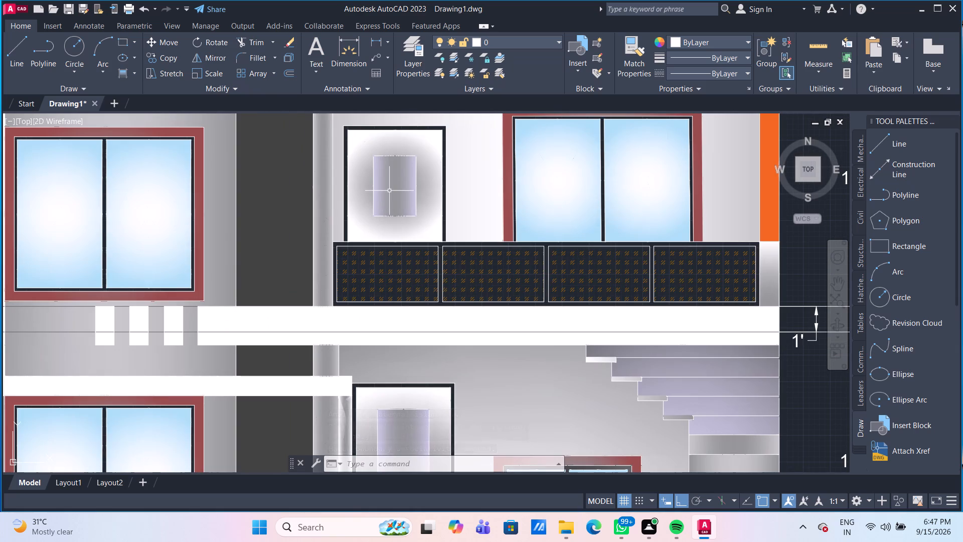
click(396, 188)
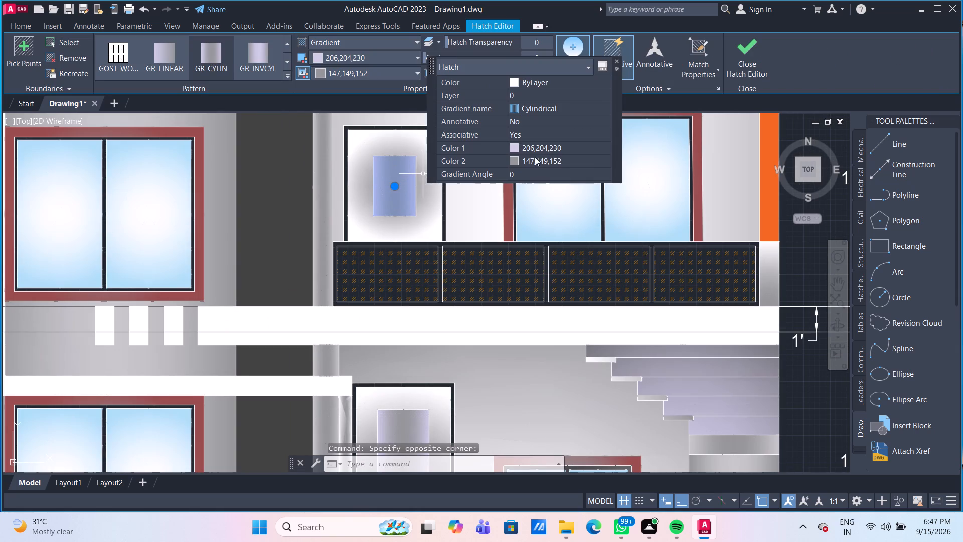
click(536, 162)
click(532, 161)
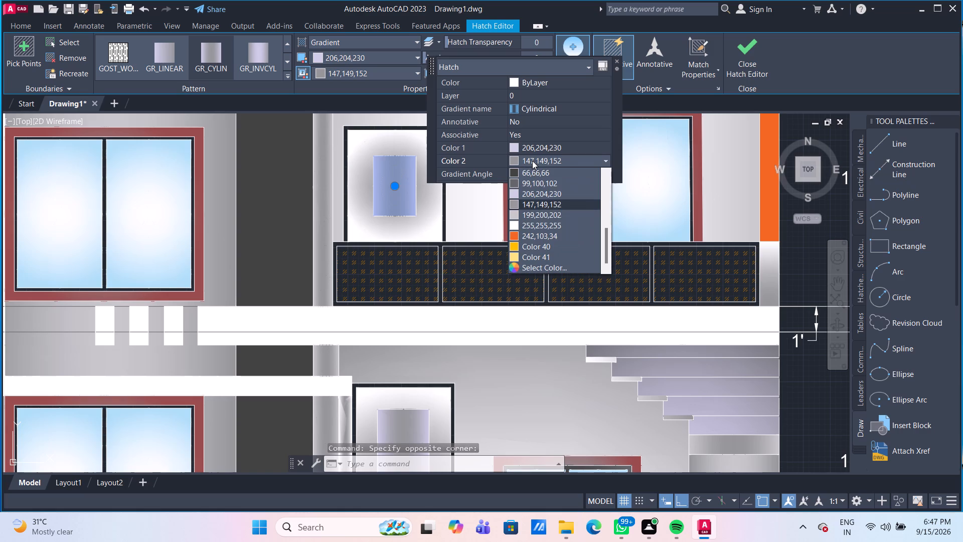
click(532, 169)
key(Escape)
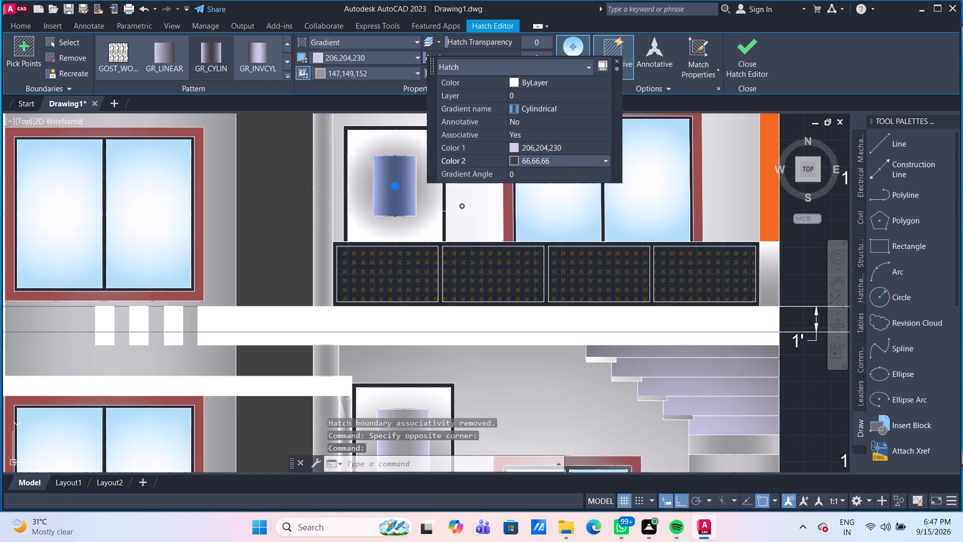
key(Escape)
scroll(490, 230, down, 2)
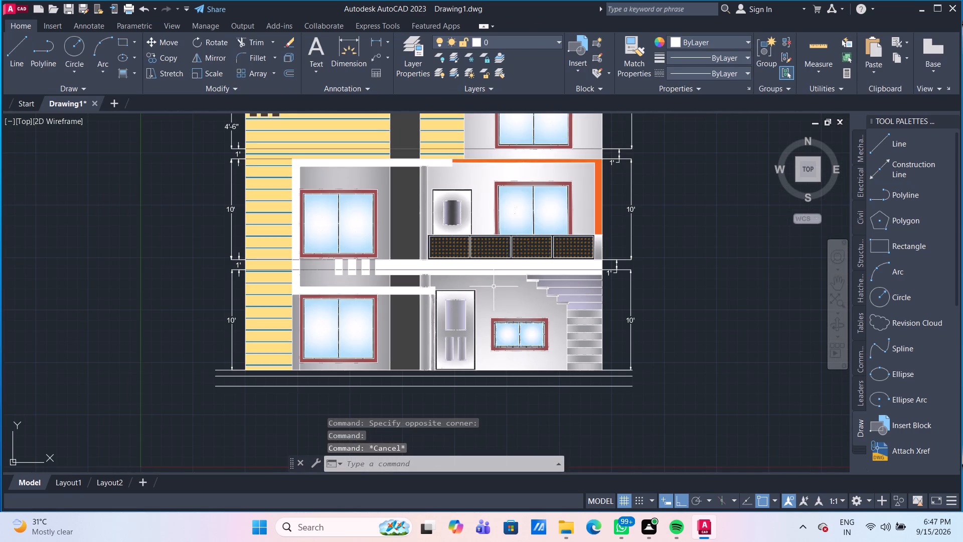
Recolour the balcony door's inset panel gradient with Color 1 as 147,149,152 and Color 2 as 99,100,102.
scroll(454, 209, up, 2)
click(453, 207)
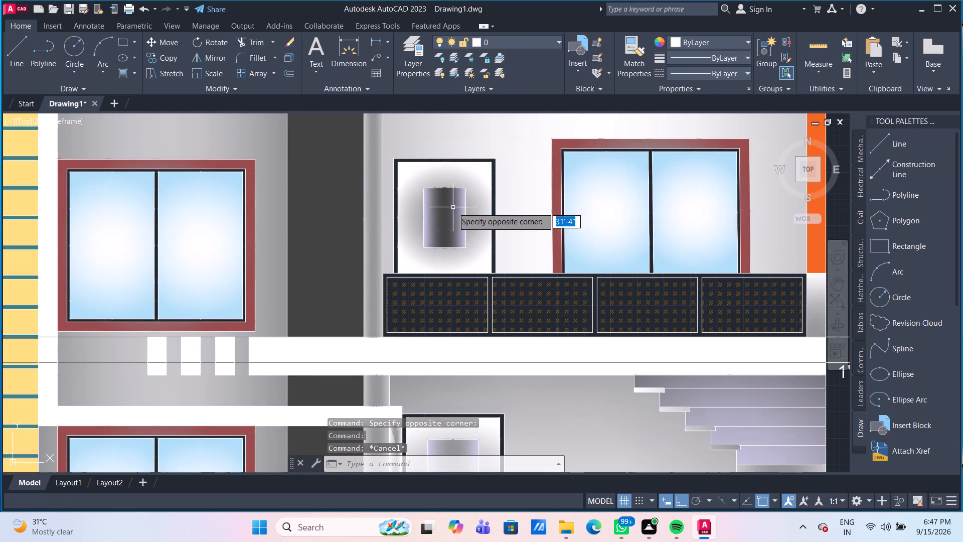
click(588, 177)
click(588, 177)
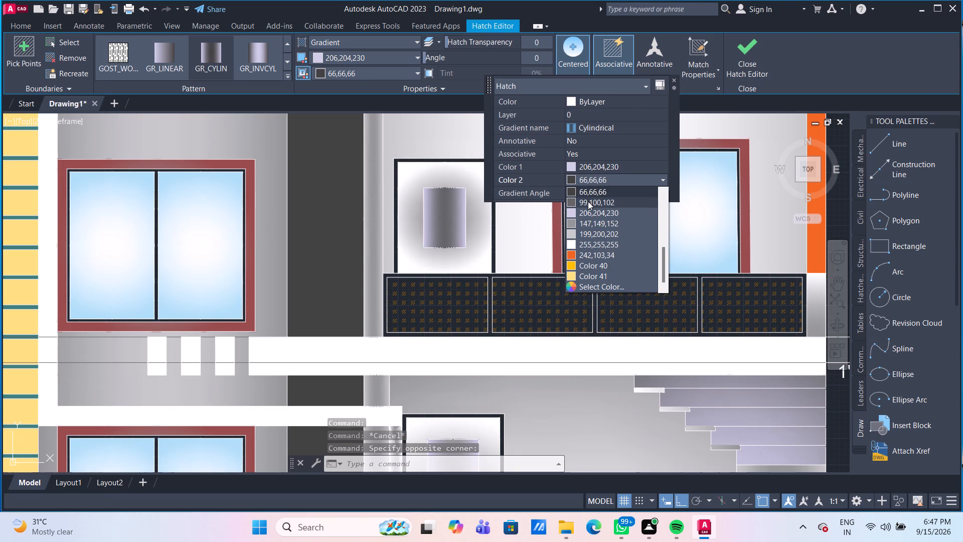
click(588, 201)
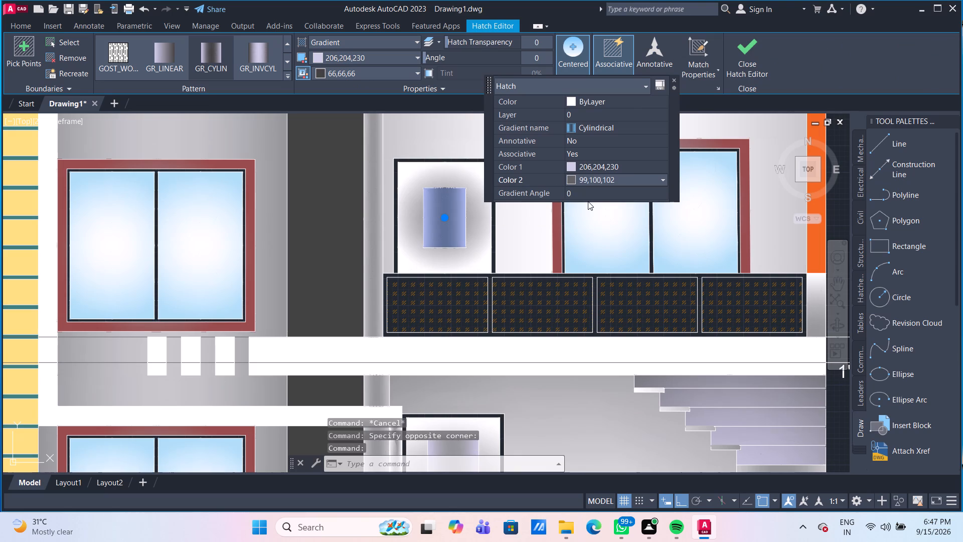
click(597, 166)
click(597, 166)
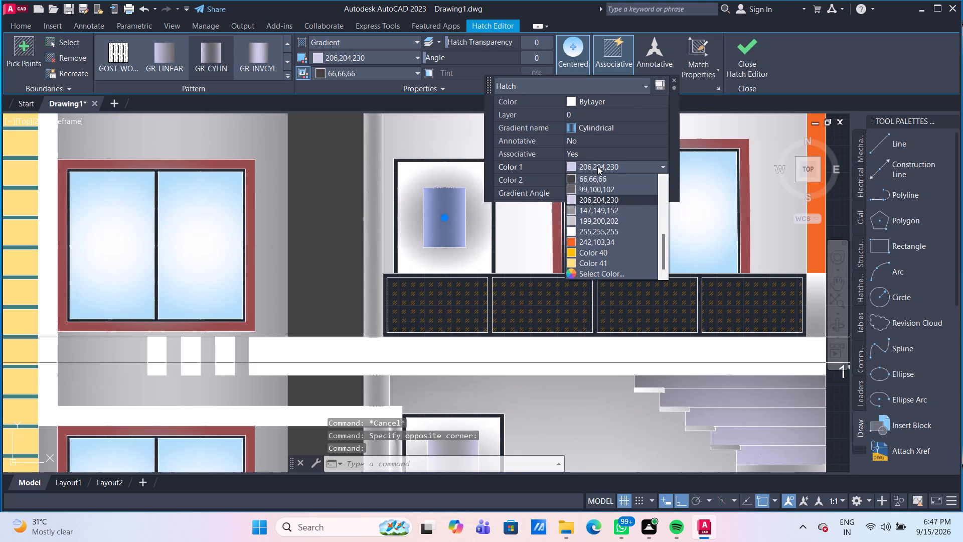
click(593, 212)
key(Escape)
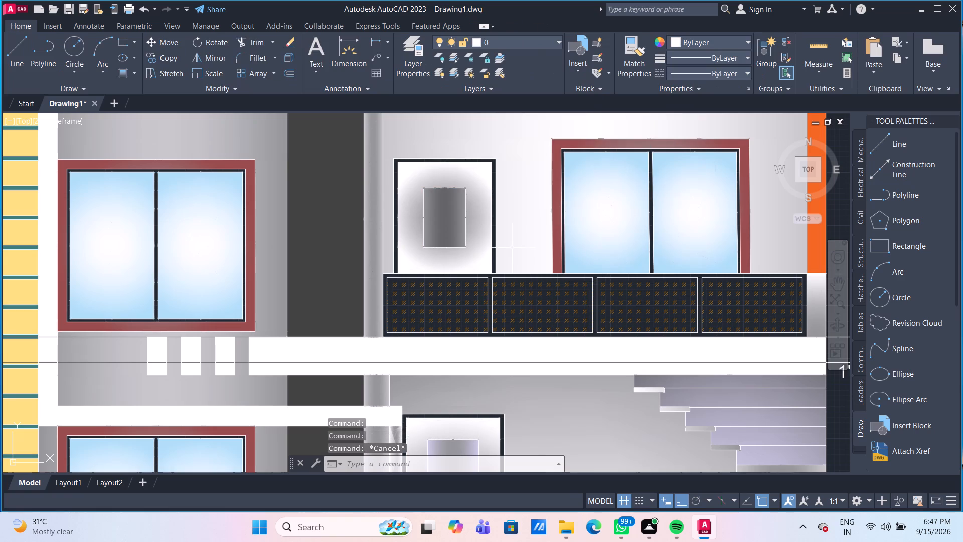
Set Color 1 of the gradient in the ground-floor door's large upper inset panel to 99,100,102.
scroll(512, 248, down, 2)
scroll(502, 338, up, 2)
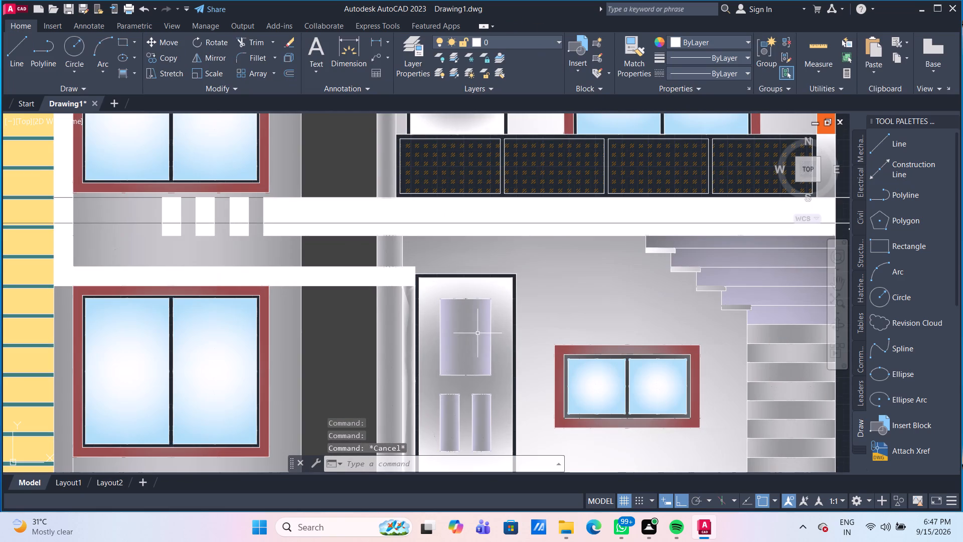
click(472, 328)
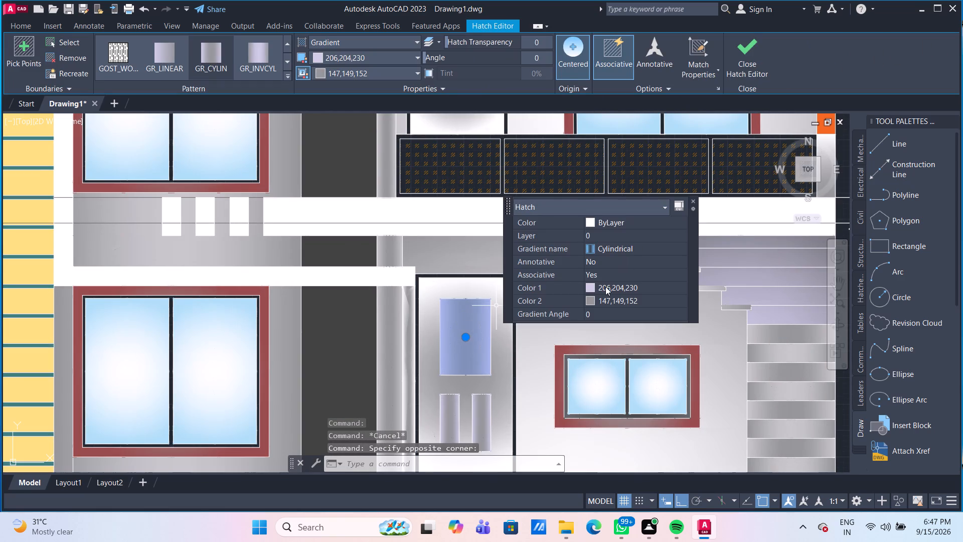
click(605, 287)
click(605, 287)
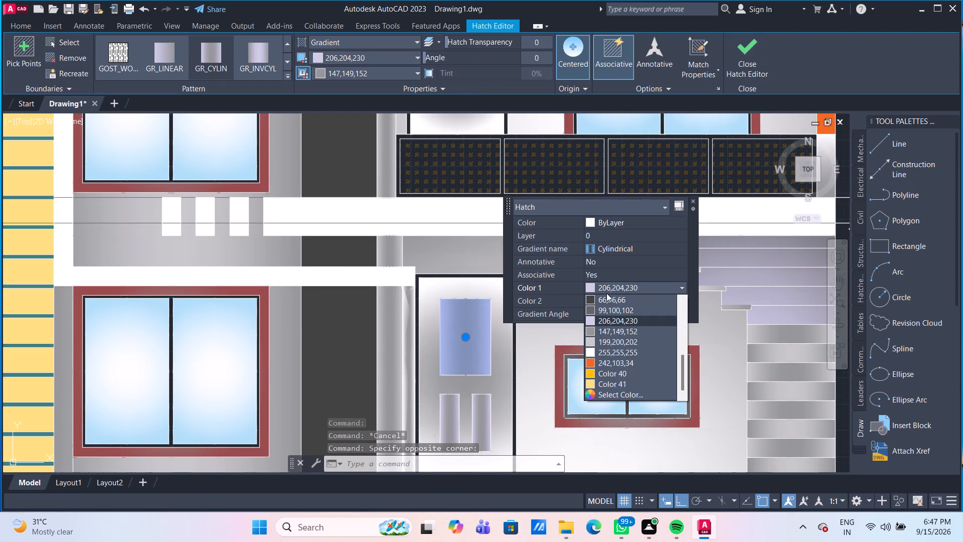
click(607, 308)
key(Escape)
scroll(523, 352, down, 2)
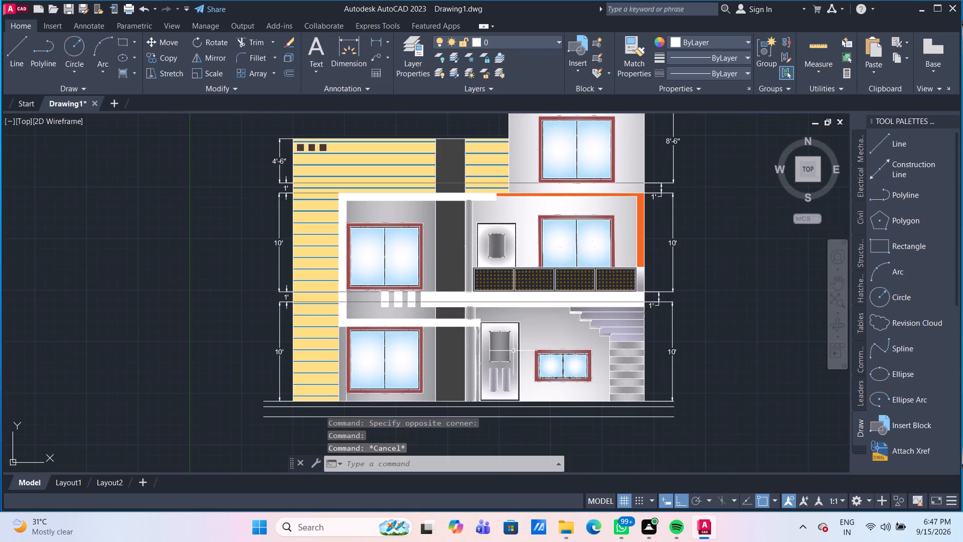
Set Color 1 of the gradient in the ground-floor door's lower-right inset panel to 99,100,102.
middle_drag(502, 341, 489, 254)
scroll(498, 278, up, 2)
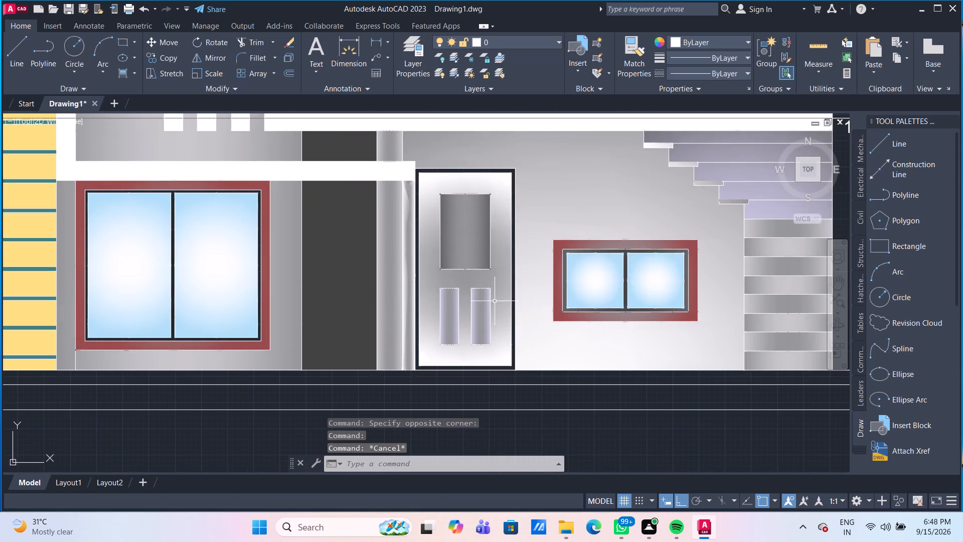
scroll(495, 301, down, 2)
scroll(491, 306, up, 2)
middle_drag(491, 306, 490, 277)
click(486, 282)
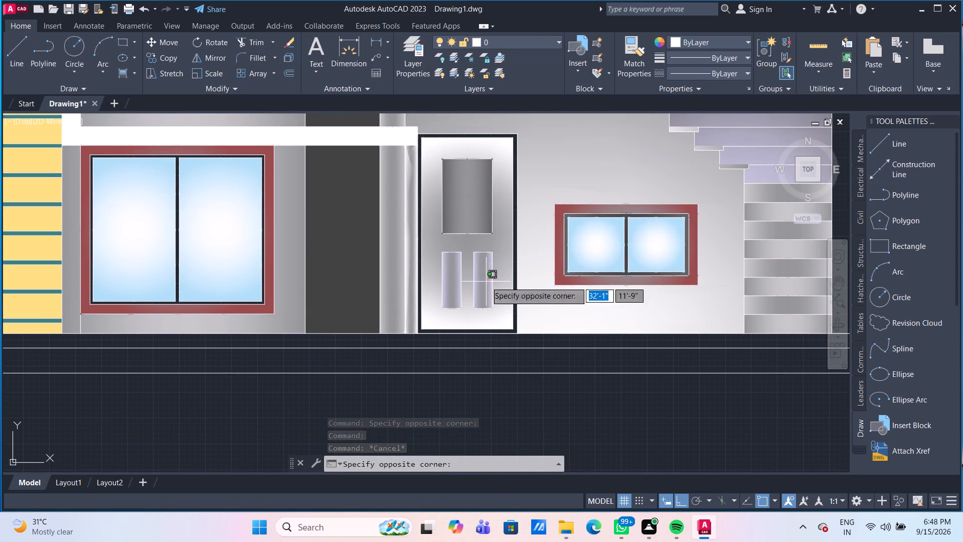
click(643, 239)
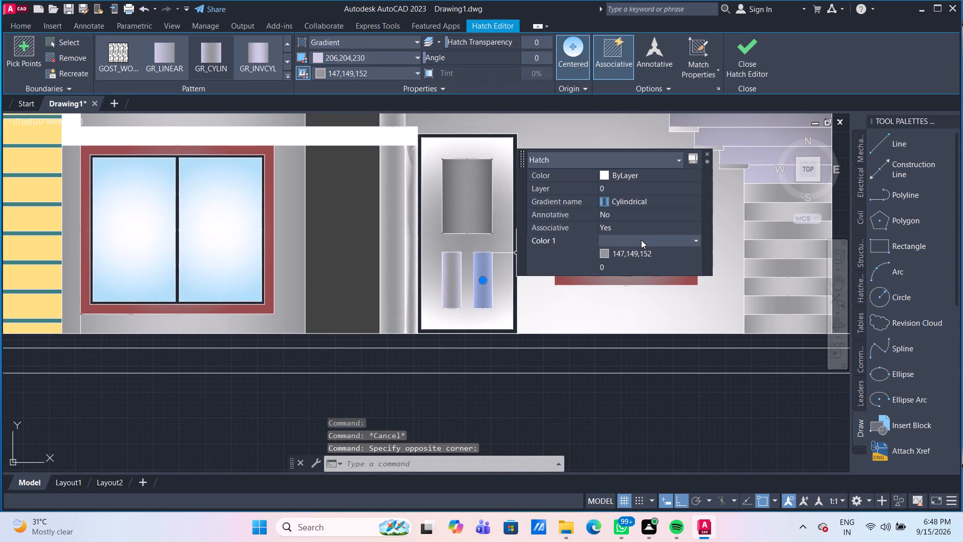
click(638, 239)
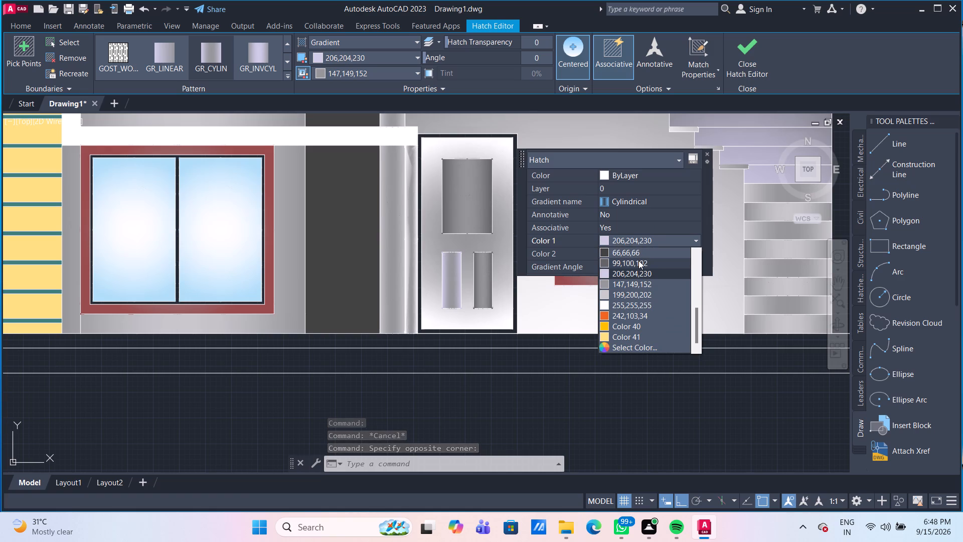
click(638, 260)
key(Escape)
key(Escape)
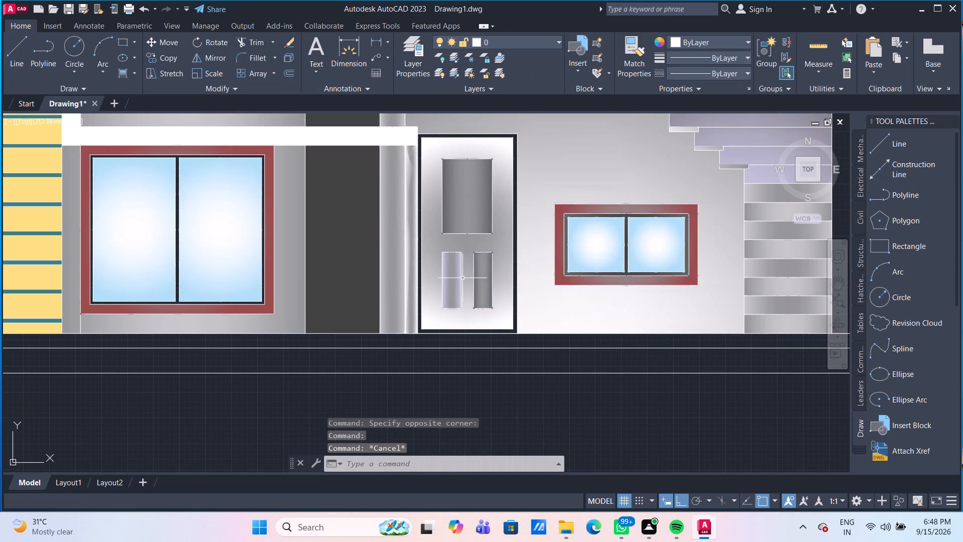
Set Color 1 of the gradient in the ground-floor door's lower-left inset panel to 99,100,102.
click(458, 278)
click(596, 236)
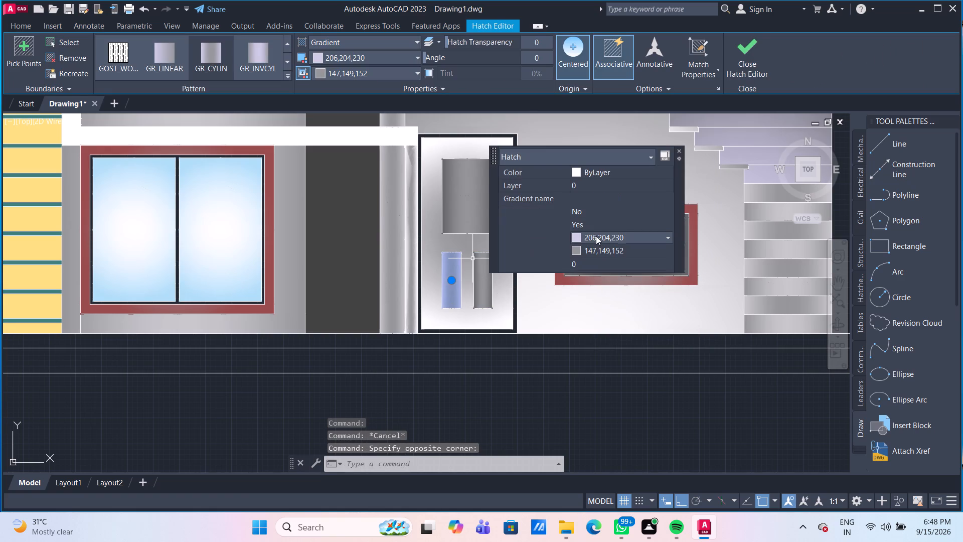
click(595, 236)
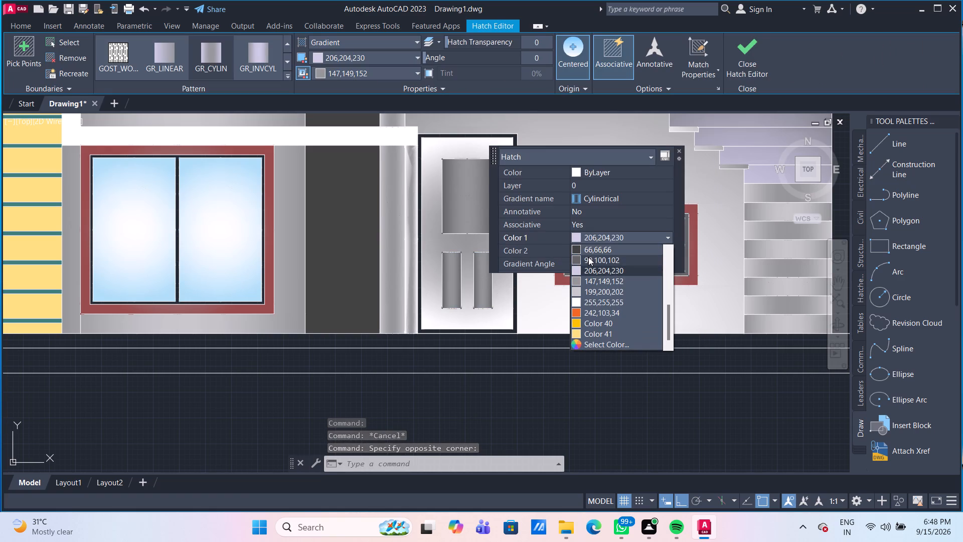
click(588, 257)
key(Escape)
key(Escape)
Examine the whole coloured front elevation, from the ground line up to the top-floor room.
scroll(543, 294, down, 2)
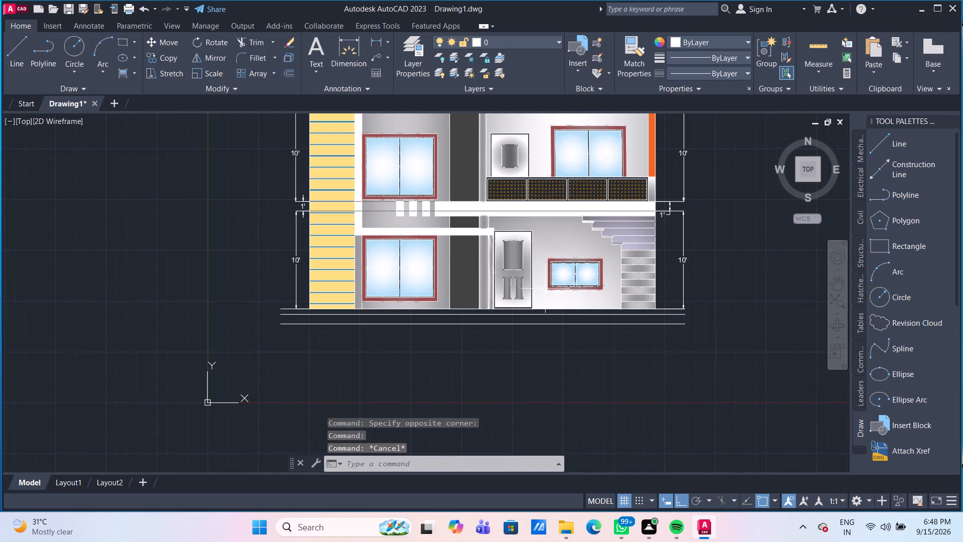
scroll(461, 250, down, 1)
scroll(519, 224, down, 1)
middle_drag(519, 224, 429, 259)
scroll(442, 285, down, 1)
scroll(442, 285, up, 1)
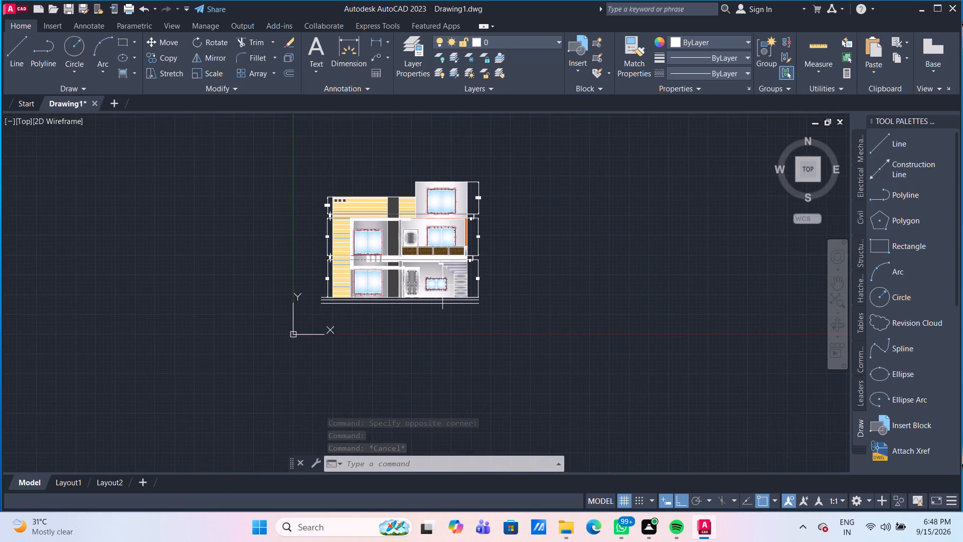
scroll(442, 285, up, 2)
middle_drag(442, 264, 469, 324)
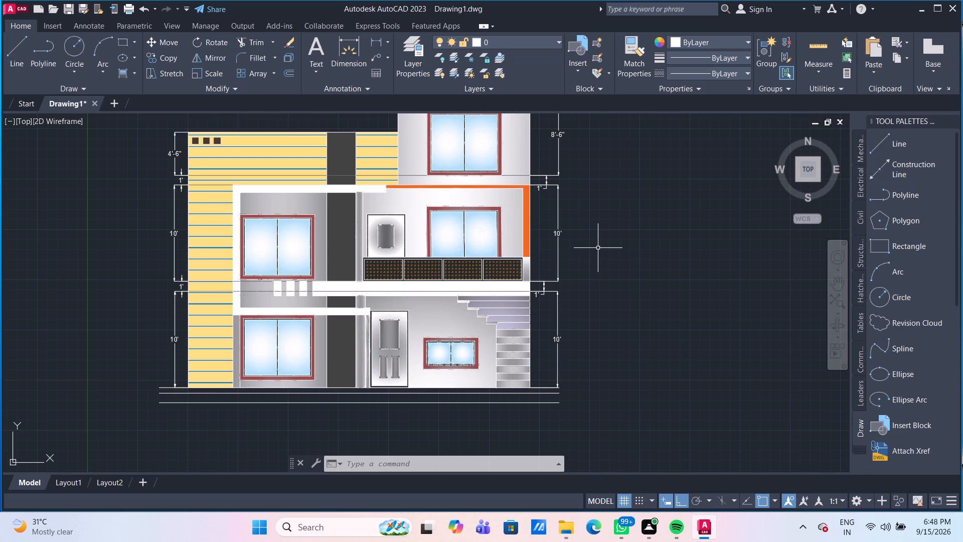
middle_click(600, 251)
scroll(600, 251, down, 1)
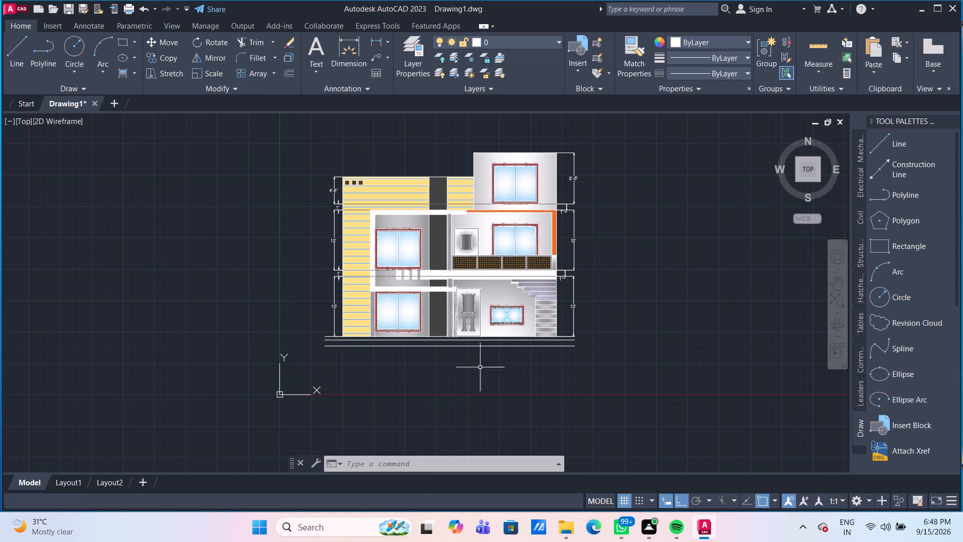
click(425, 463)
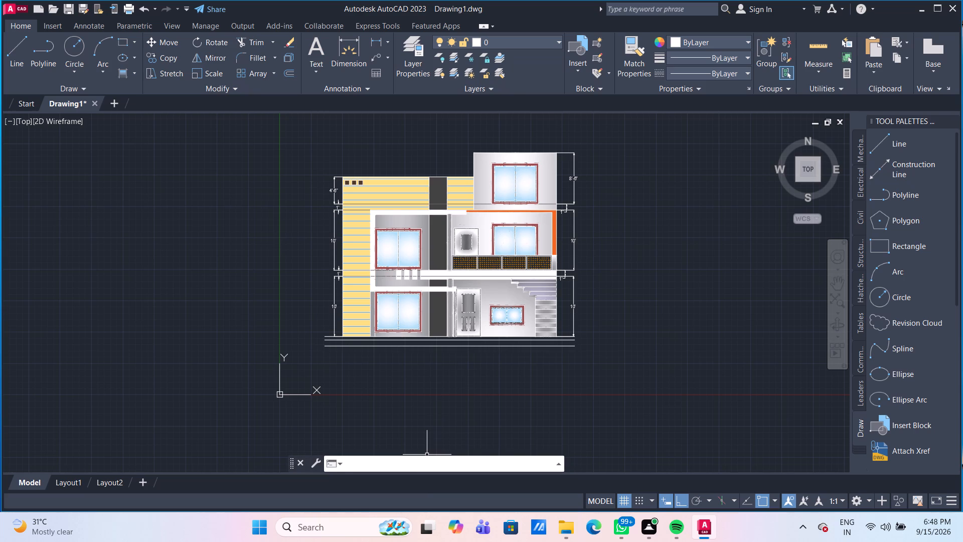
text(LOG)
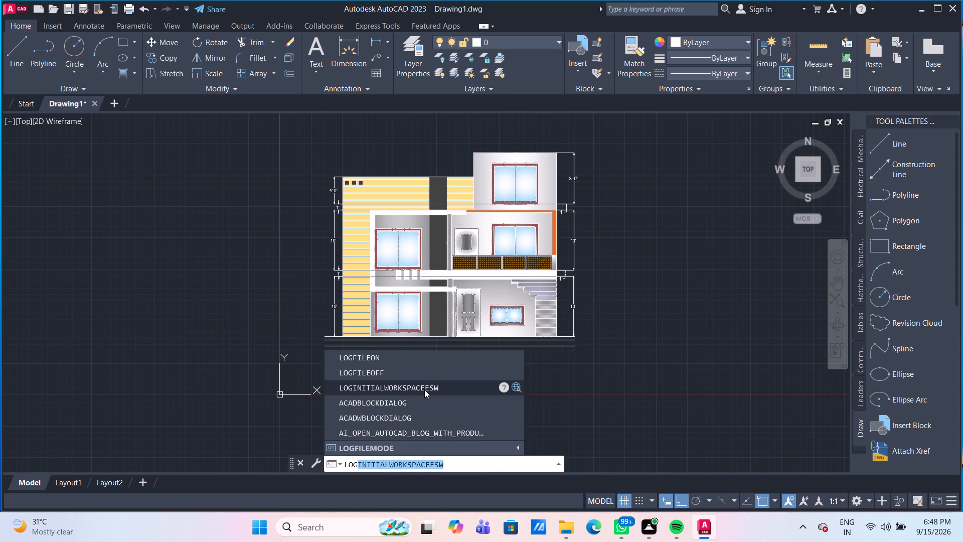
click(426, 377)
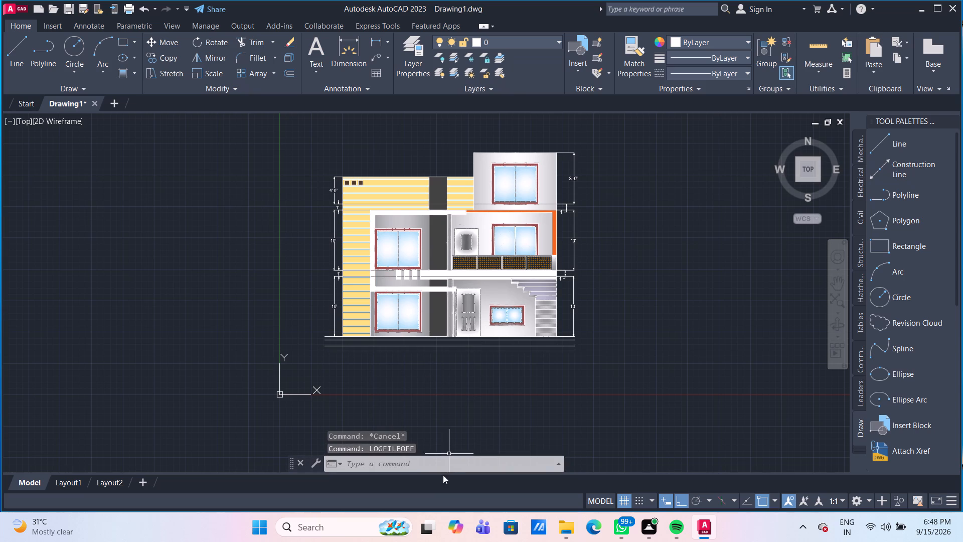
Start a Plot of the model using the DWG To PDF.pc3 plotter and ISO A4 (297.00 x 210.00 MM) paper.
click(440, 464)
text(PLOT)
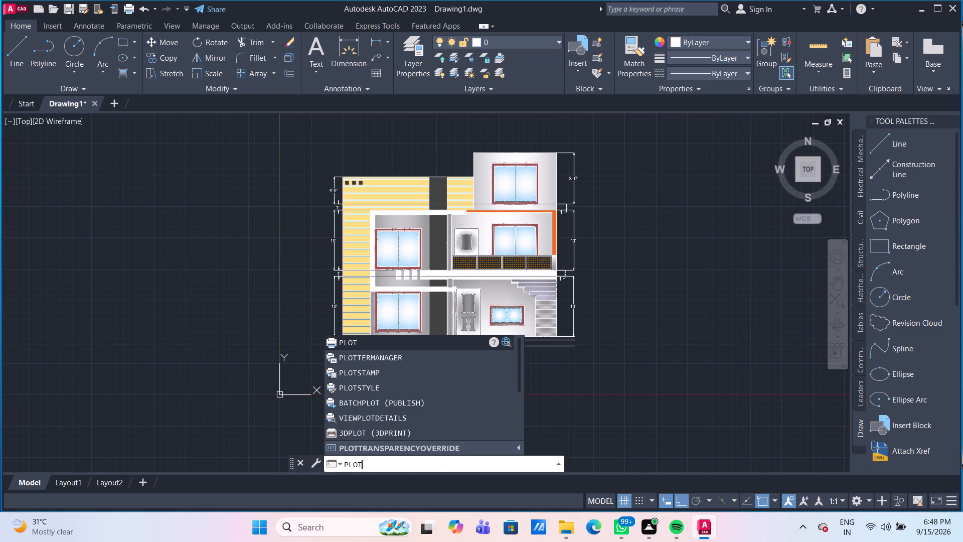
key(Return)
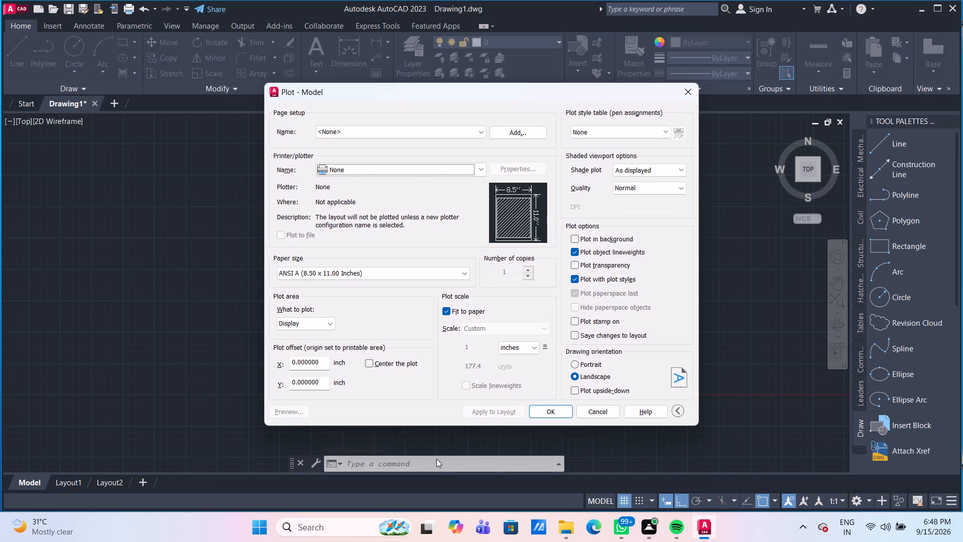
click(456, 169)
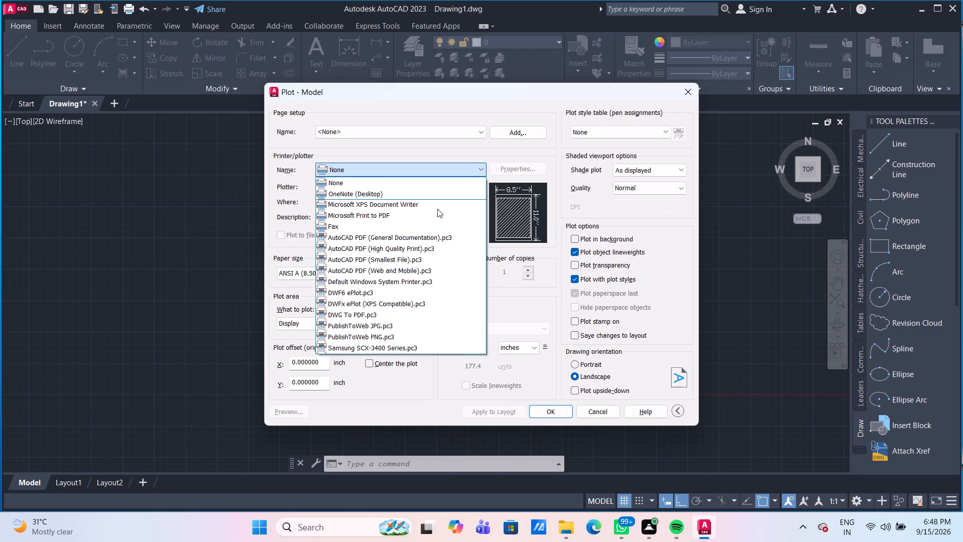
click(410, 315)
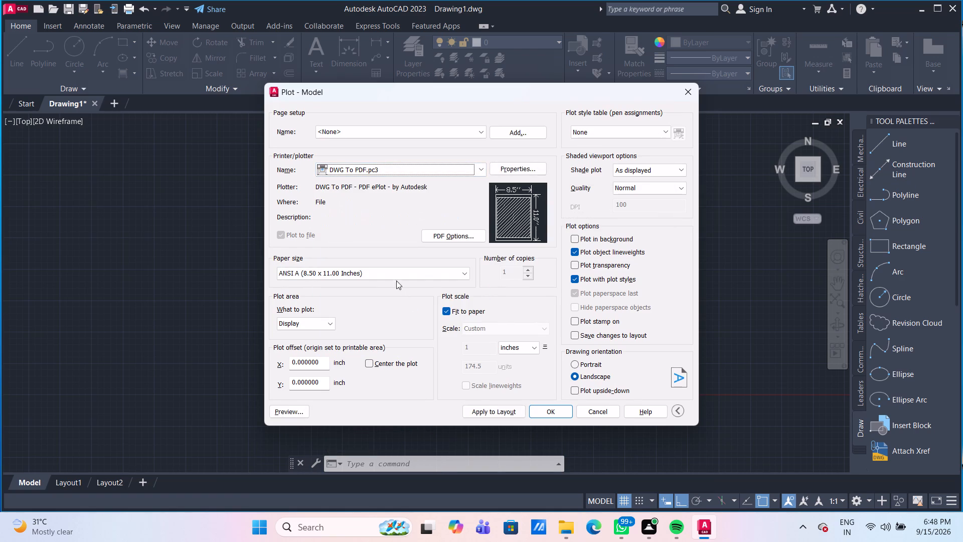
click(398, 272)
scroll(409, 277, down, 2)
scroll(411, 342, down, 7)
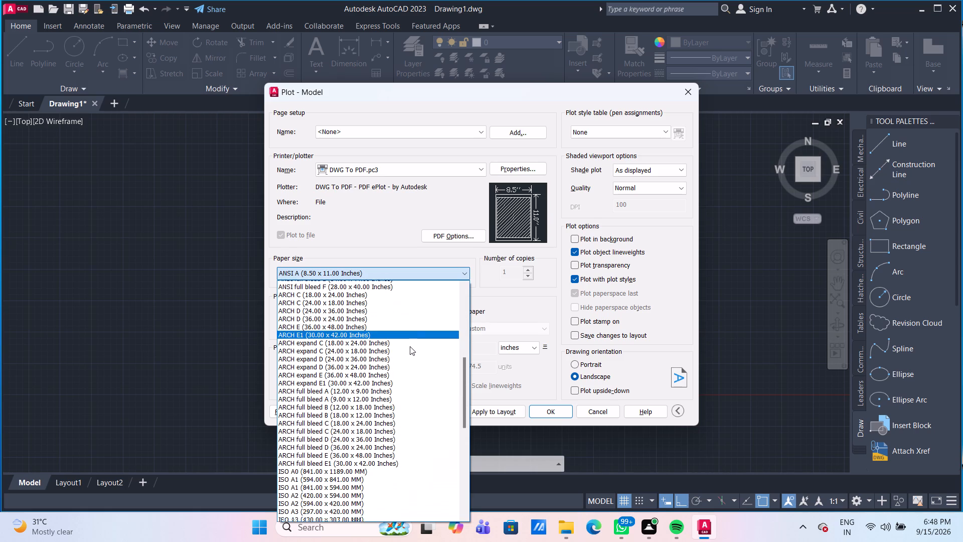
scroll(409, 346, down, 8)
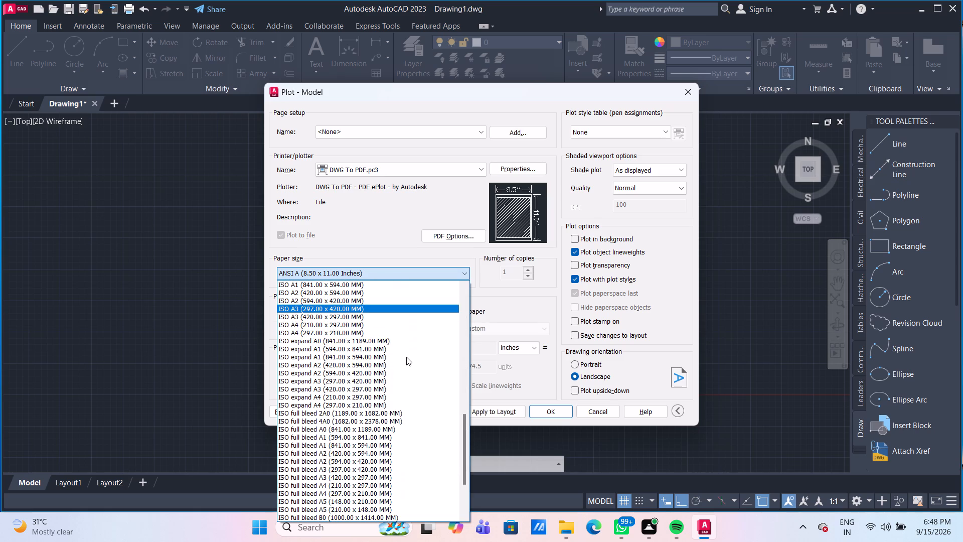
click(395, 329)
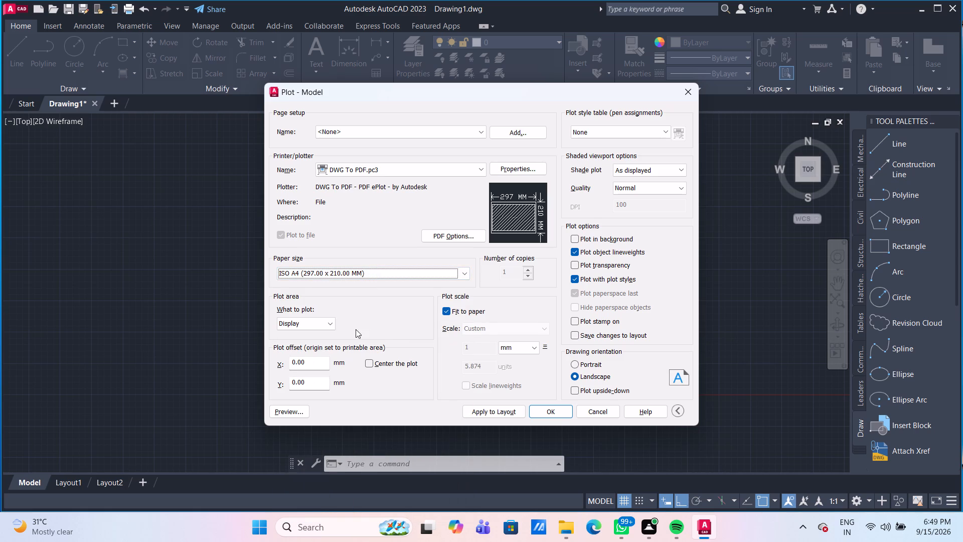
Define the plot area as a window enclosing the whole elevation with its dimensions, and centre the plot.
click(326, 325)
click(331, 359)
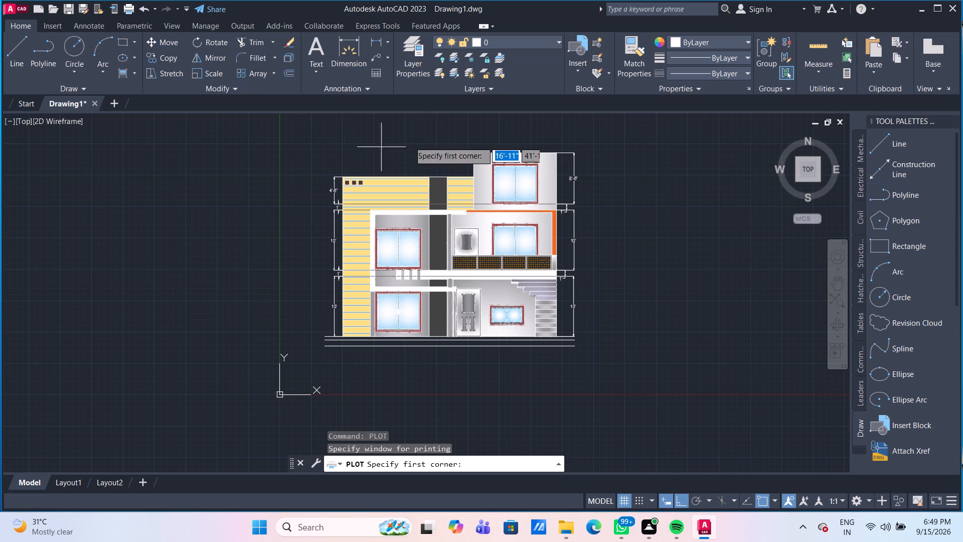
click(593, 135)
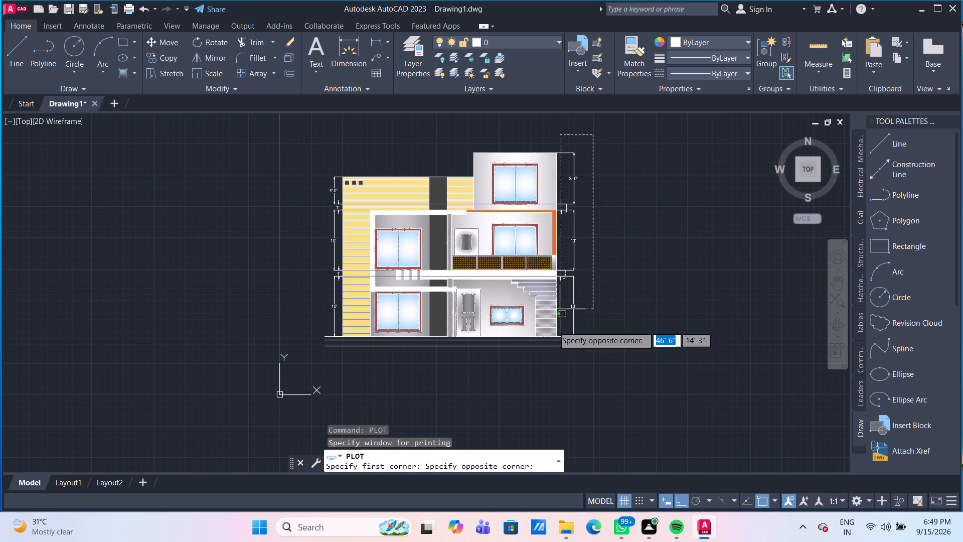
click(313, 366)
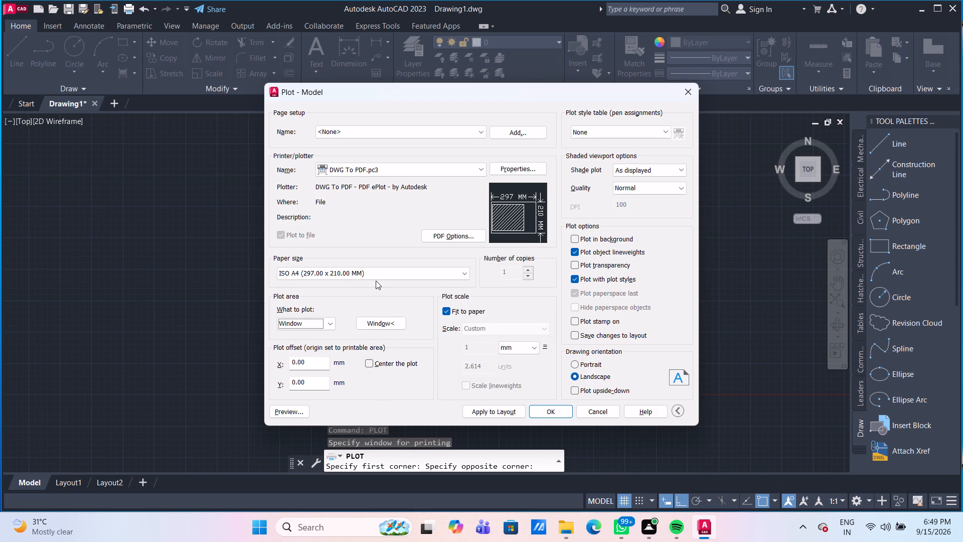
click(369, 365)
Plot the elevation to the Desktop's CDA PDF folder as "G+2 FORNT ELEVATION" and close the resulting PDF.
click(561, 411)
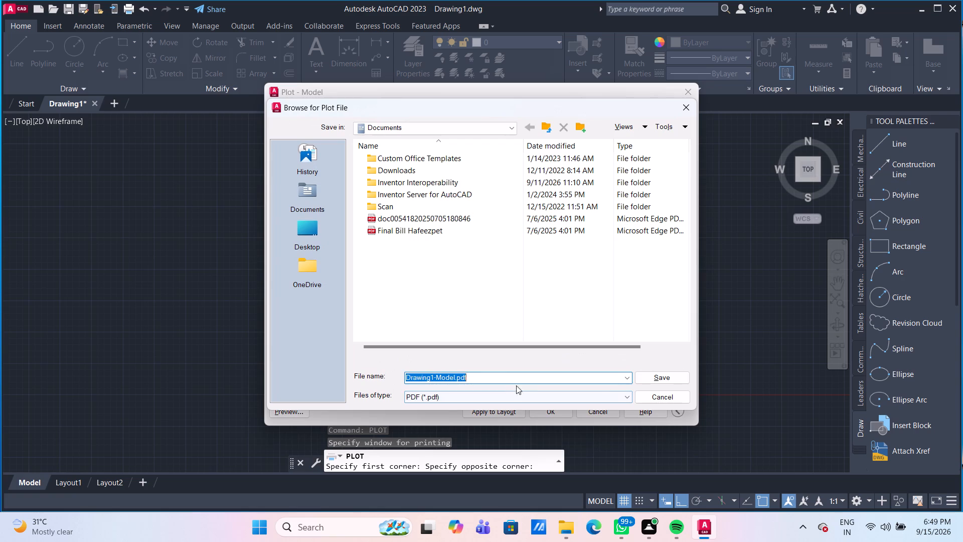
click(310, 229)
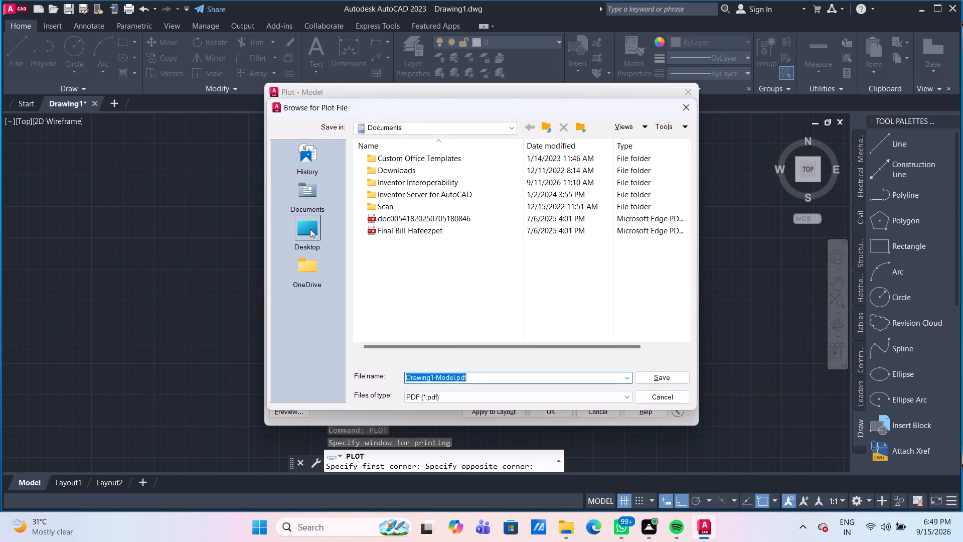
scroll(431, 255, down, 2)
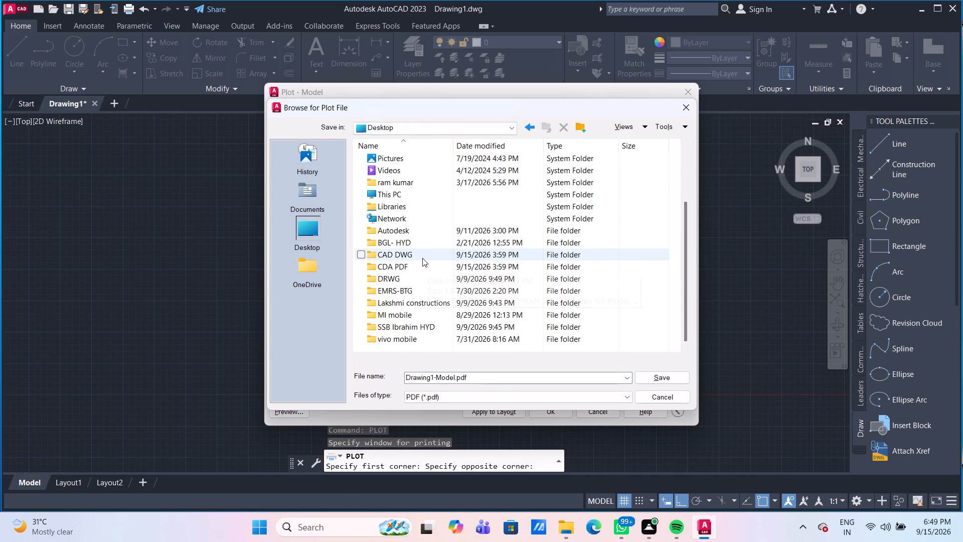
double_click(422, 266)
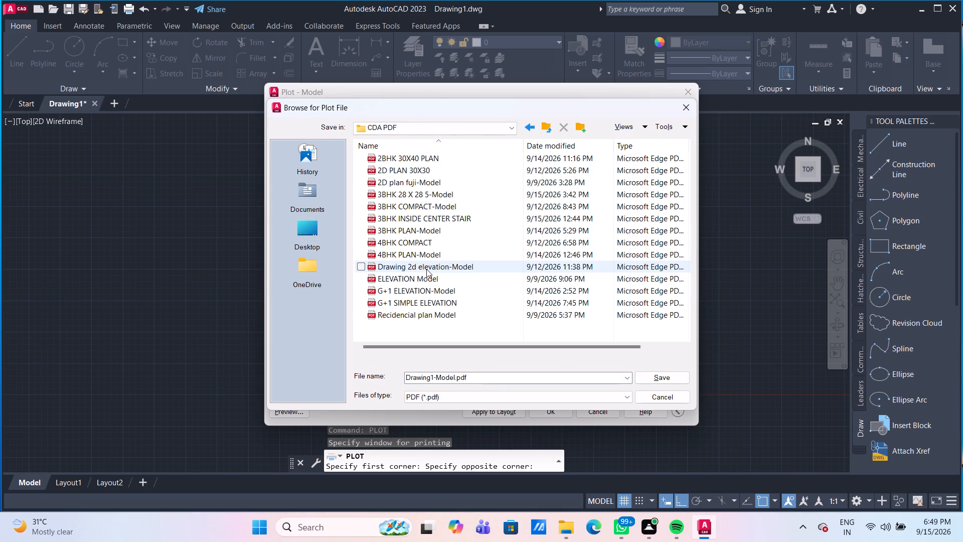
click(491, 380)
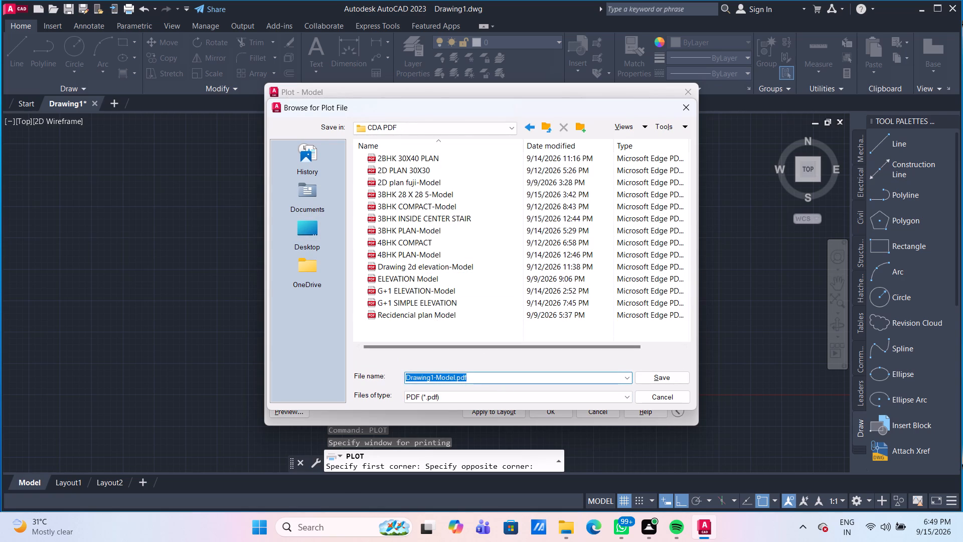
key(g)
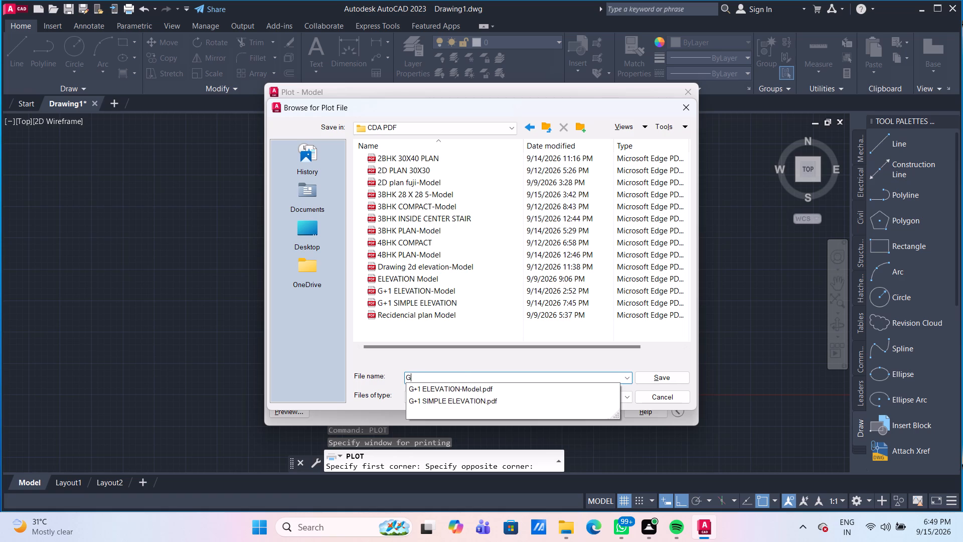
key(shift+plus)
text(2)
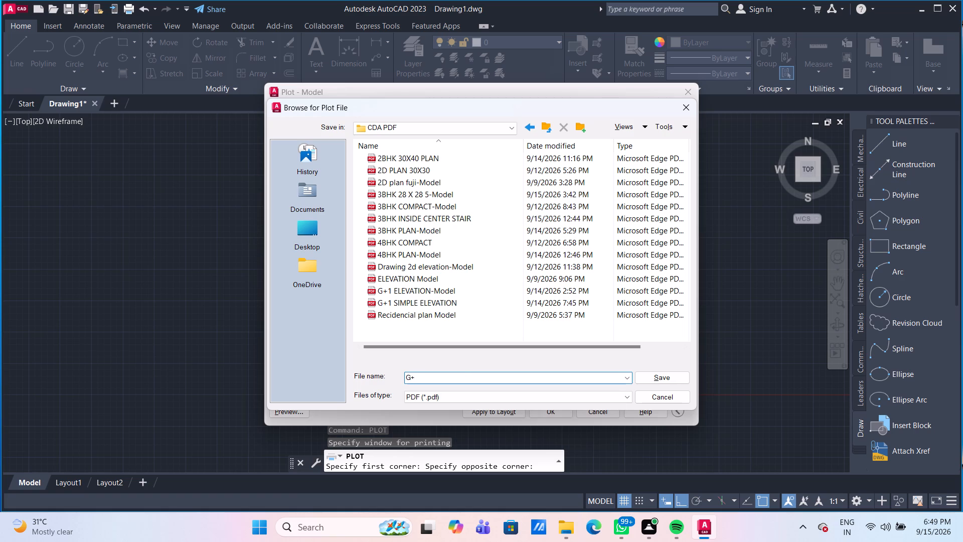
key(space)
text(FORNT)
key(space)
text(ELEVATION)
click(667, 377)
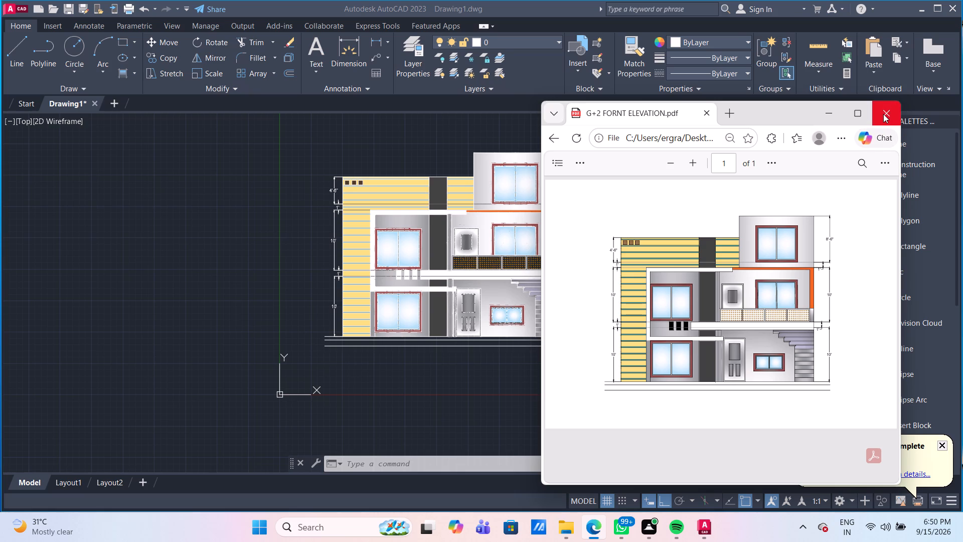
click(883, 114)
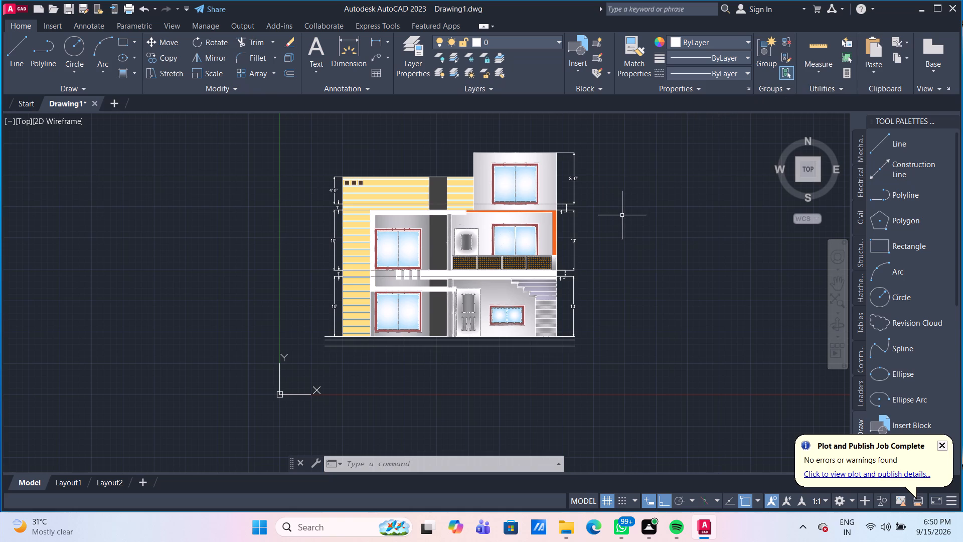
Save the drawing as "G+2 FORNT ELEVATION" in AutoCAD 2018 DWG format in the Desktop's CAD DWG folder.
key(ctrl+s)
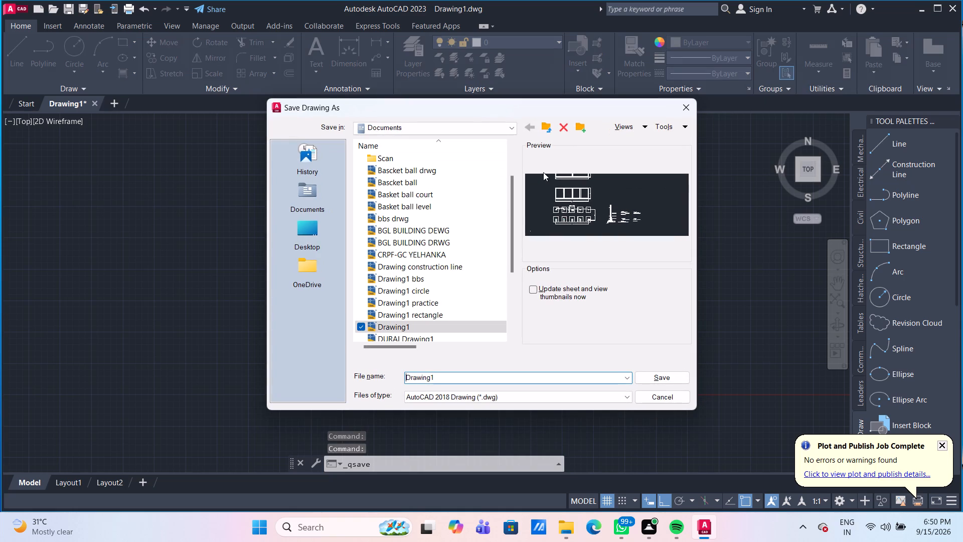
scroll(472, 238, down, 4)
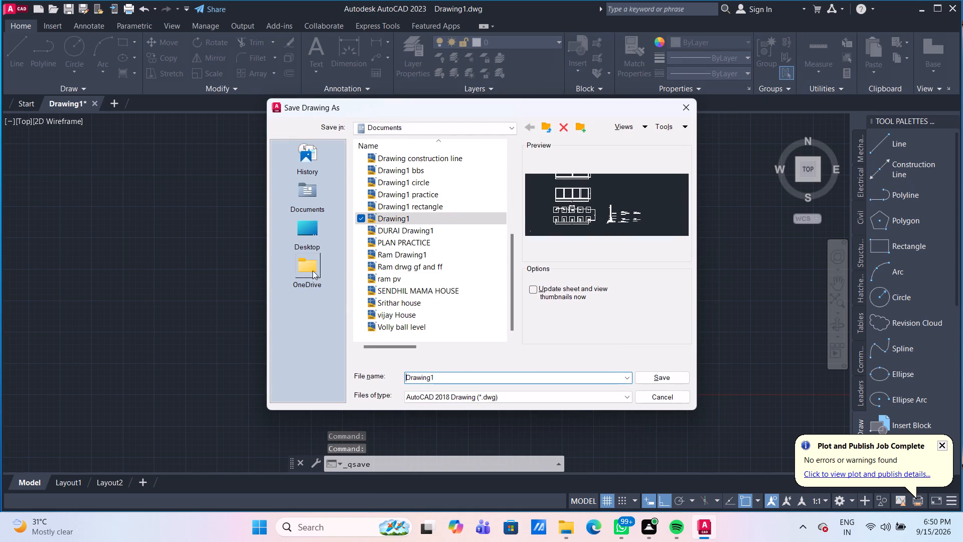
click(312, 237)
scroll(398, 288, down, 2)
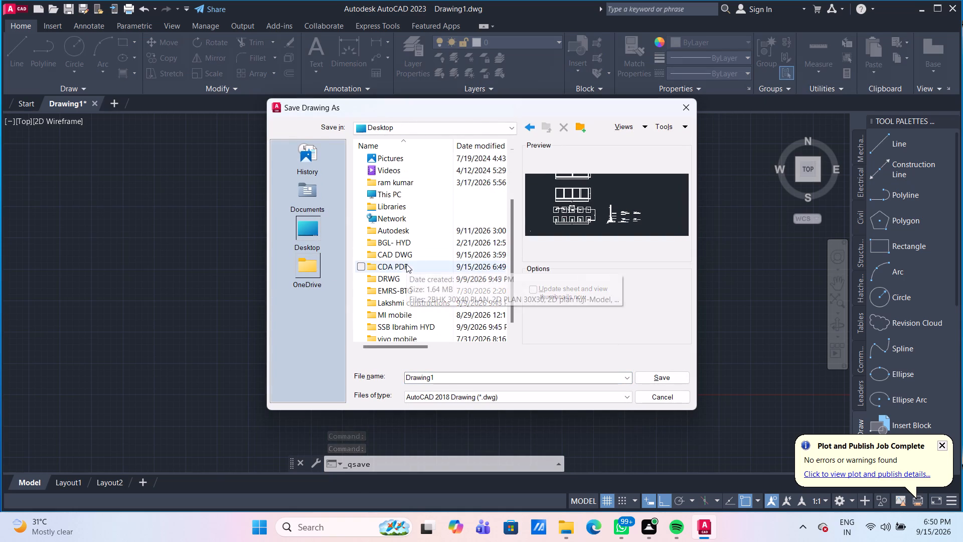
double_click(421, 258)
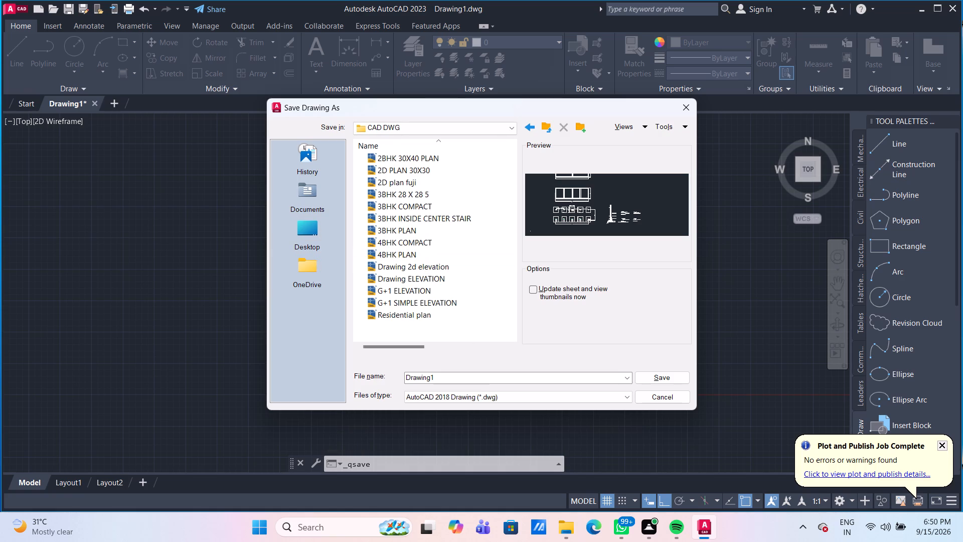
click(493, 374)
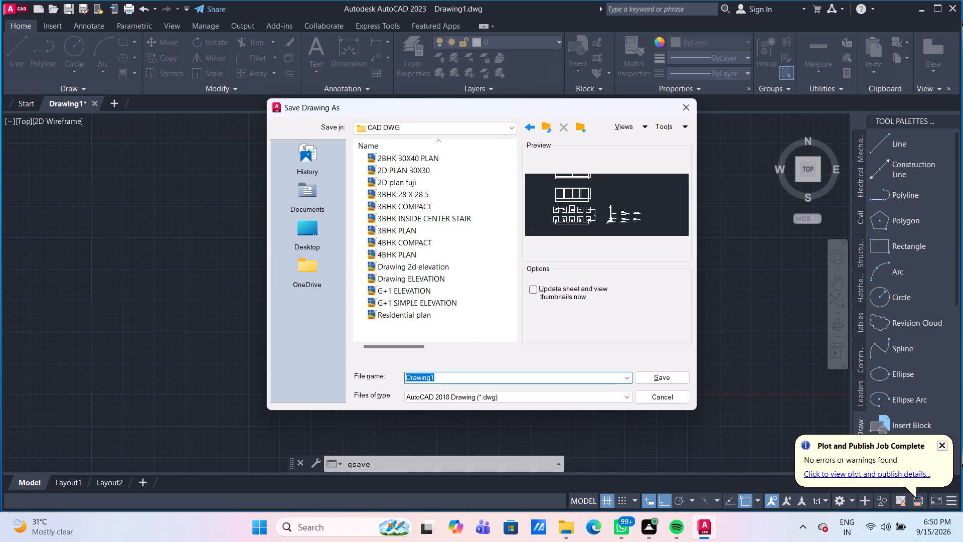
key(g)
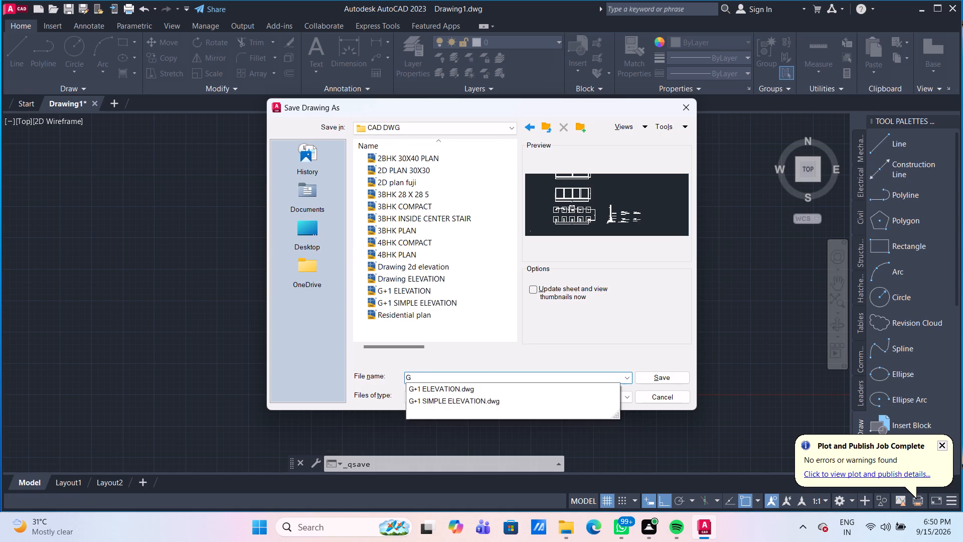
key(shift+plus)
text(2)
key(space)
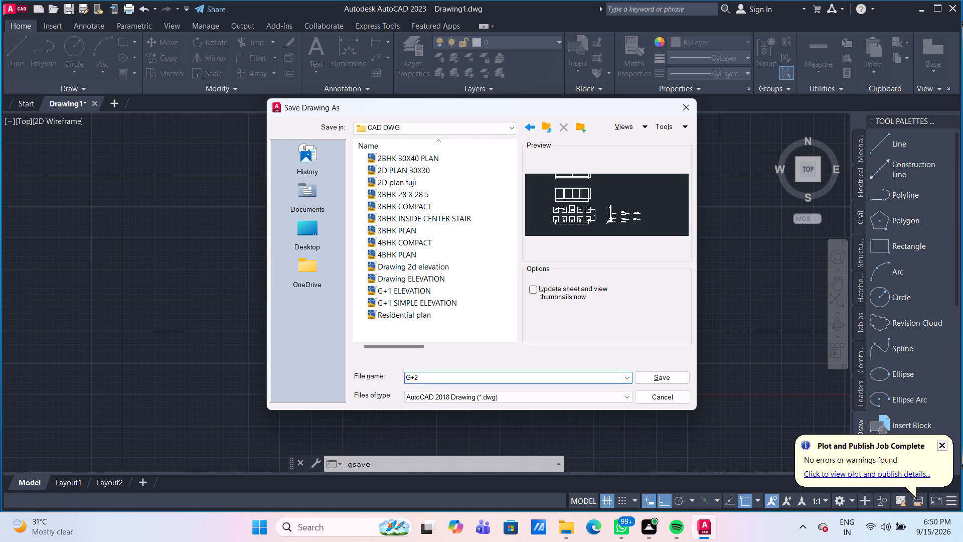
text(FORNT ELEVATION)
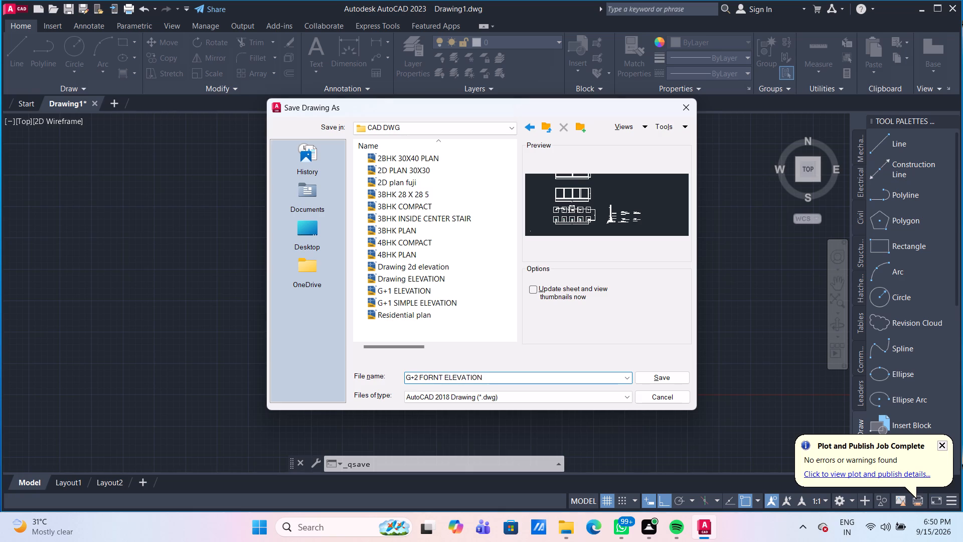
click(661, 377)
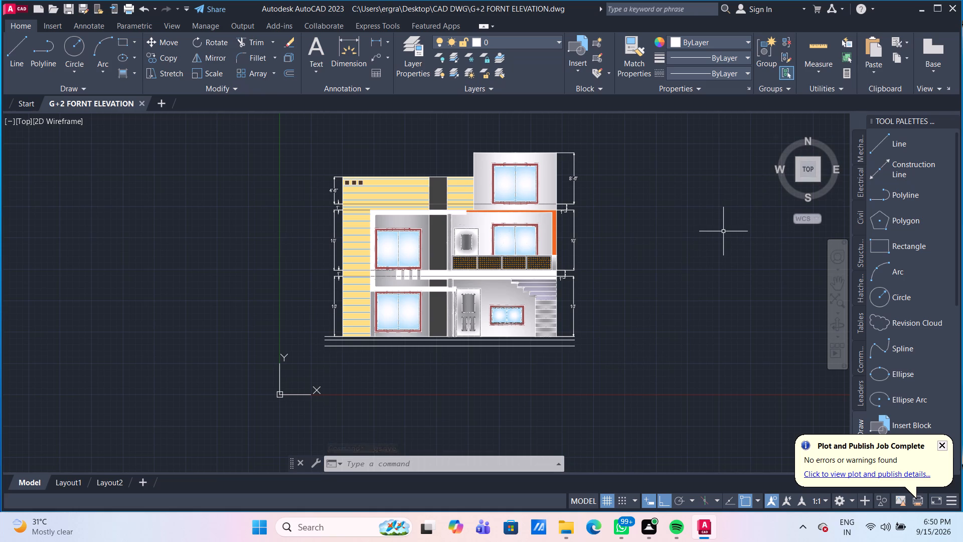
key(ctrl+s)
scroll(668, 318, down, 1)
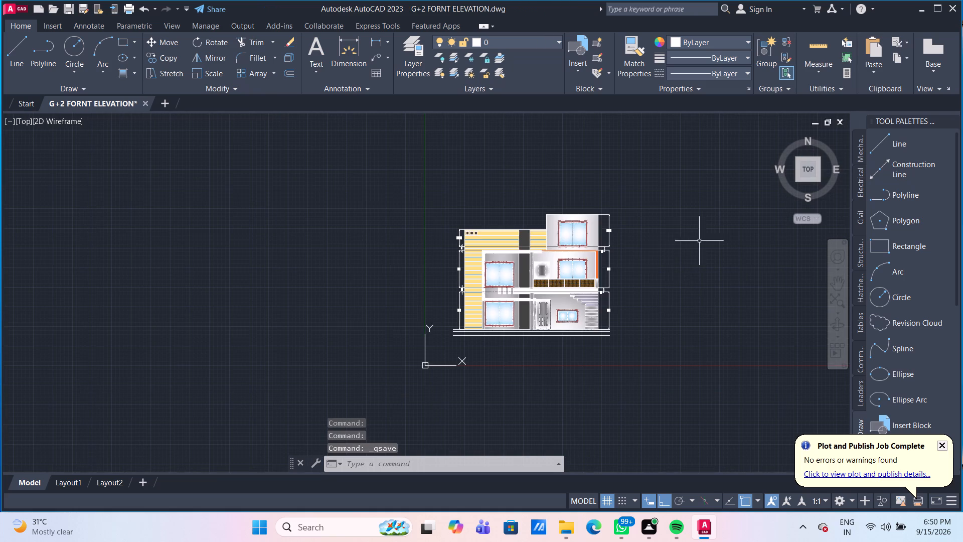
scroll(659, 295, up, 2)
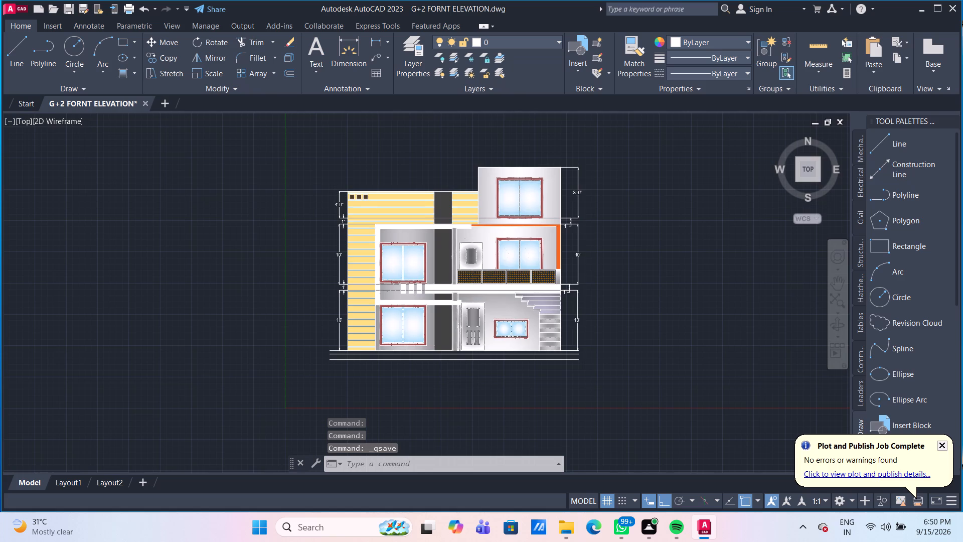